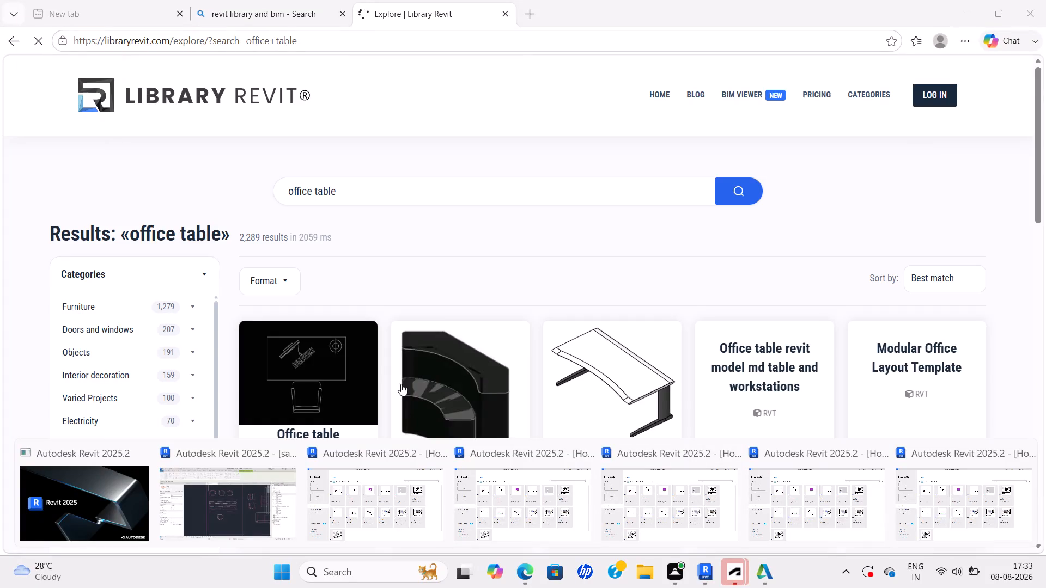
Switch to the Revit window with the sanvika project's Level 1 floor plan.
left_click(702, 572)
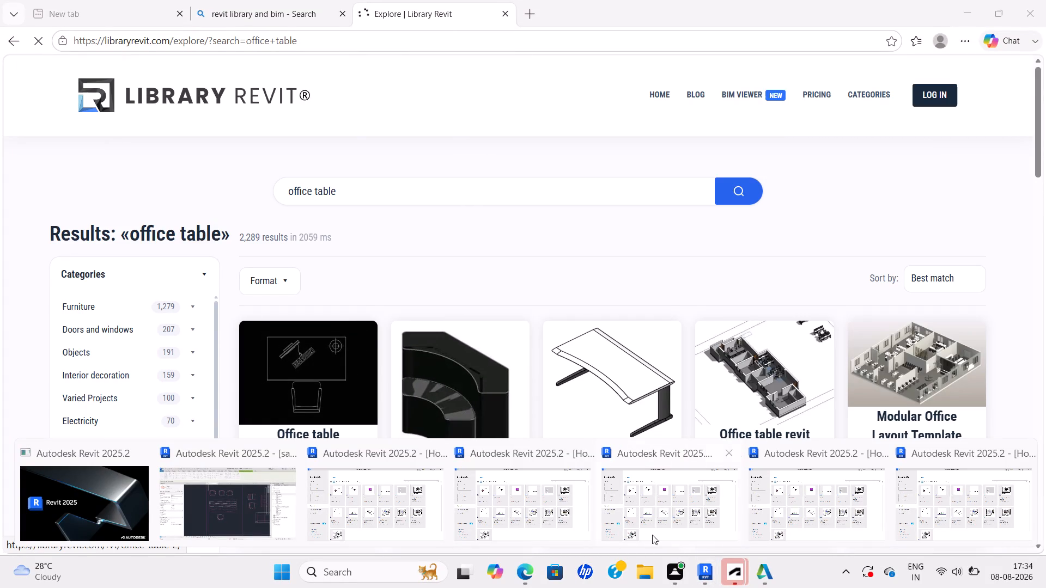
left_click(704, 571)
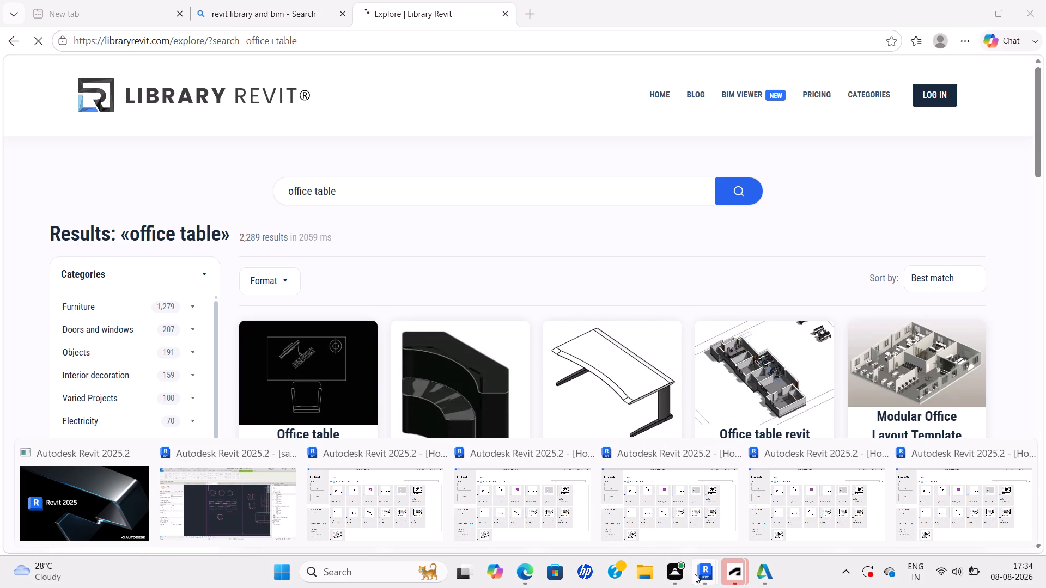
left_click(699, 574)
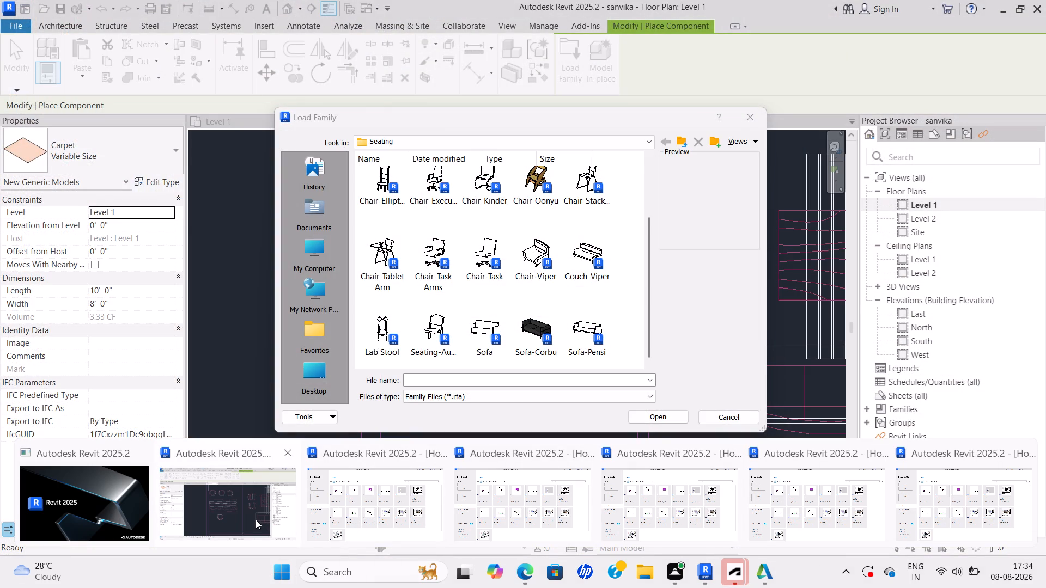
left_click(256, 519)
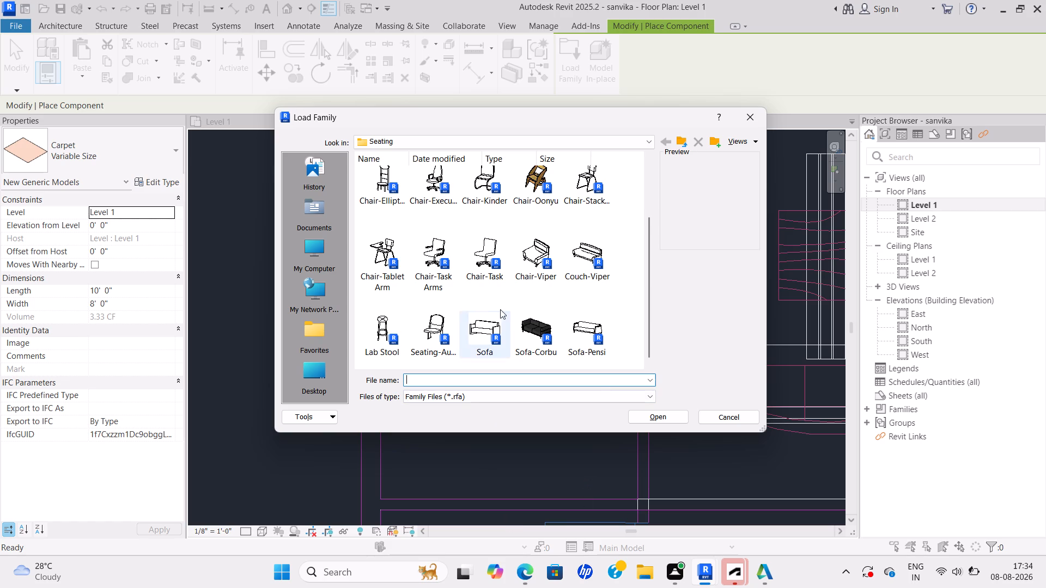
Browse the seating families available for loading, and close the family browser without loading any.
scroll(557, 306, "down", 4)
scroll(525, 342, "up", 8)
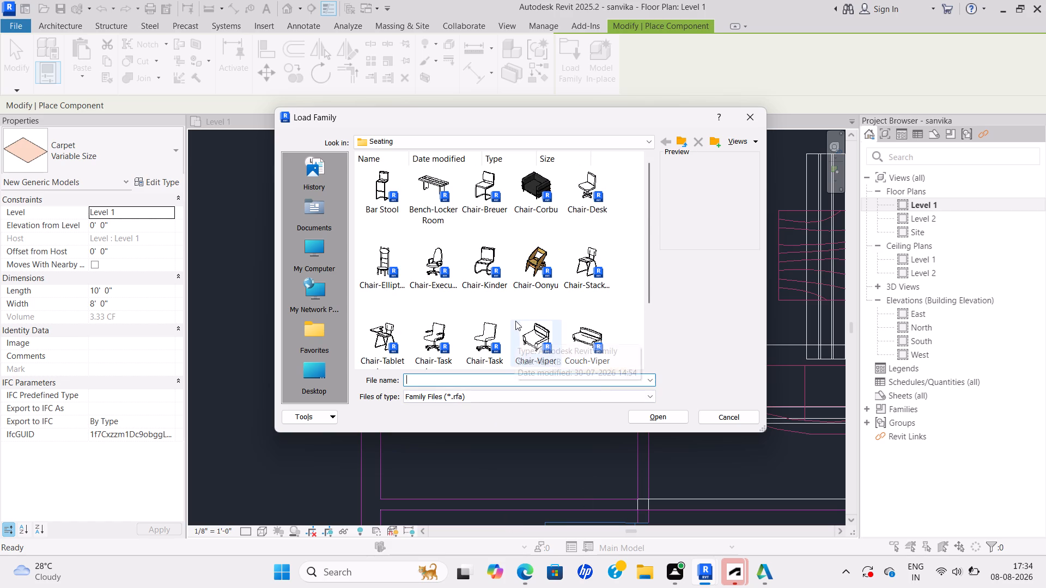
scroll(515, 321, "up", 2)
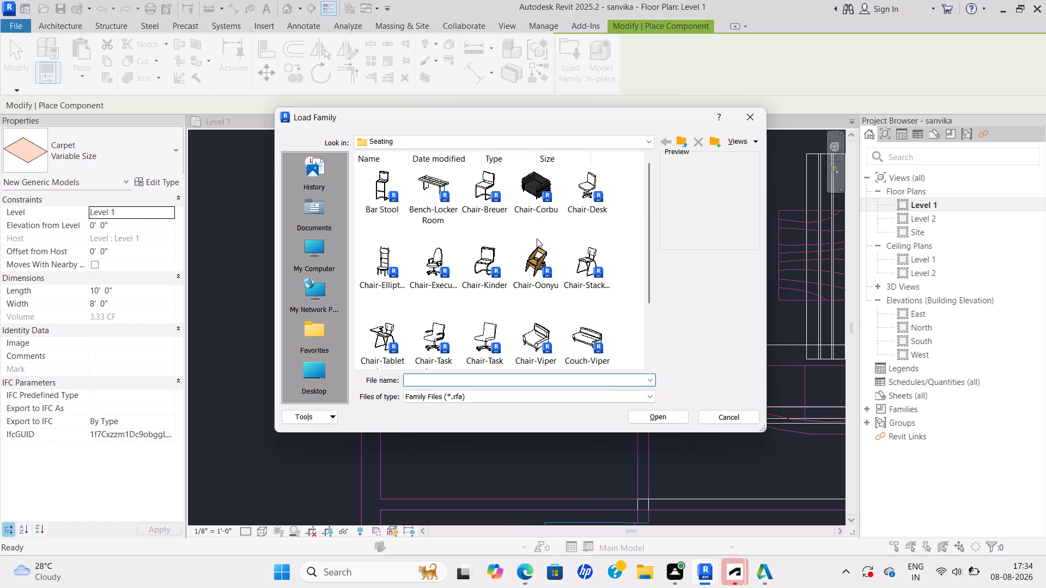
scroll(543, 205, "up", 10)
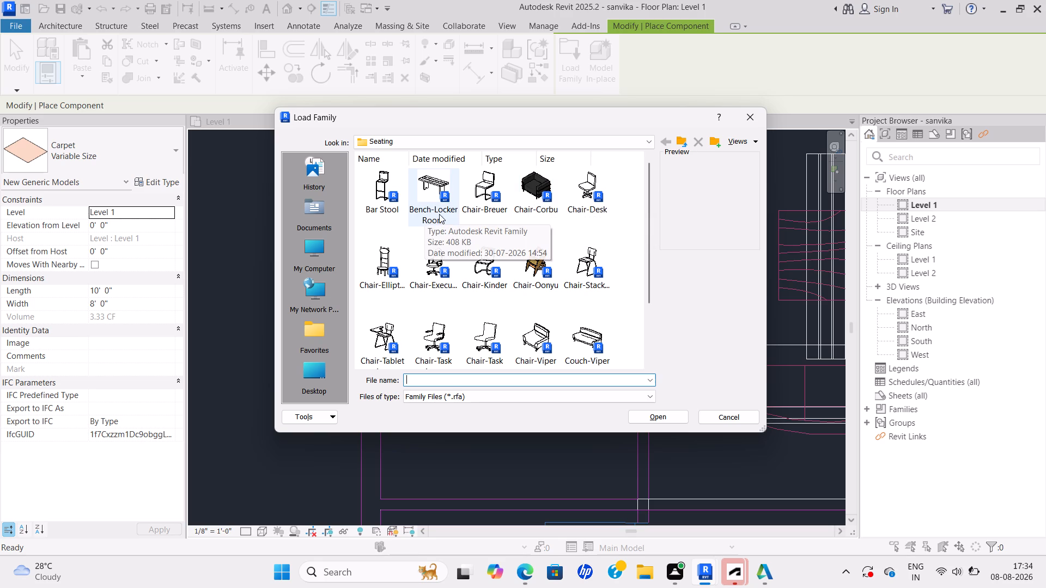
left_click(748, 119)
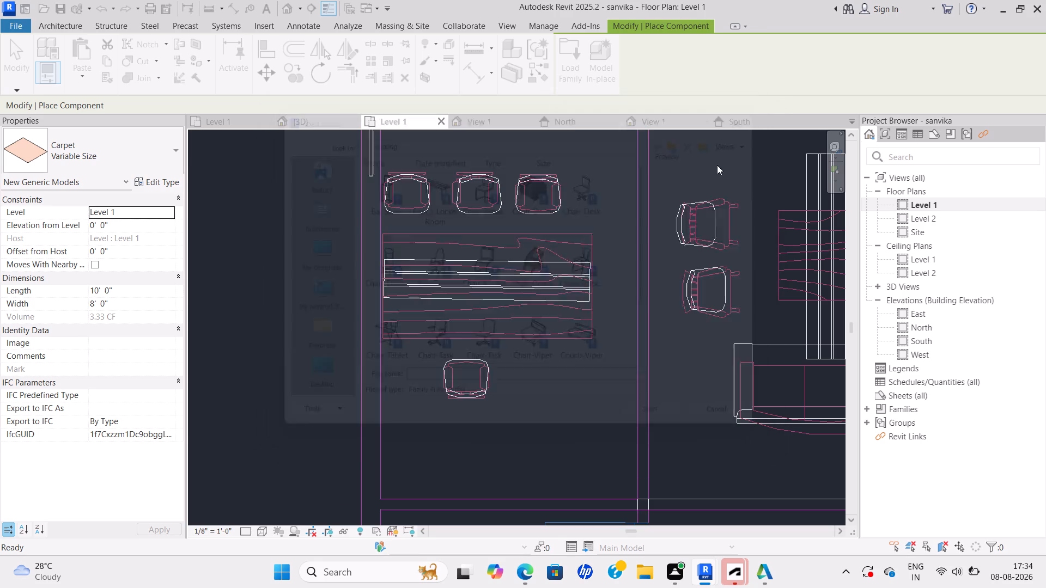
Dismiss the save reminder without saving and end the Carpet component placement.
scroll(719, 211, "down", 5)
left_click(634, 170)
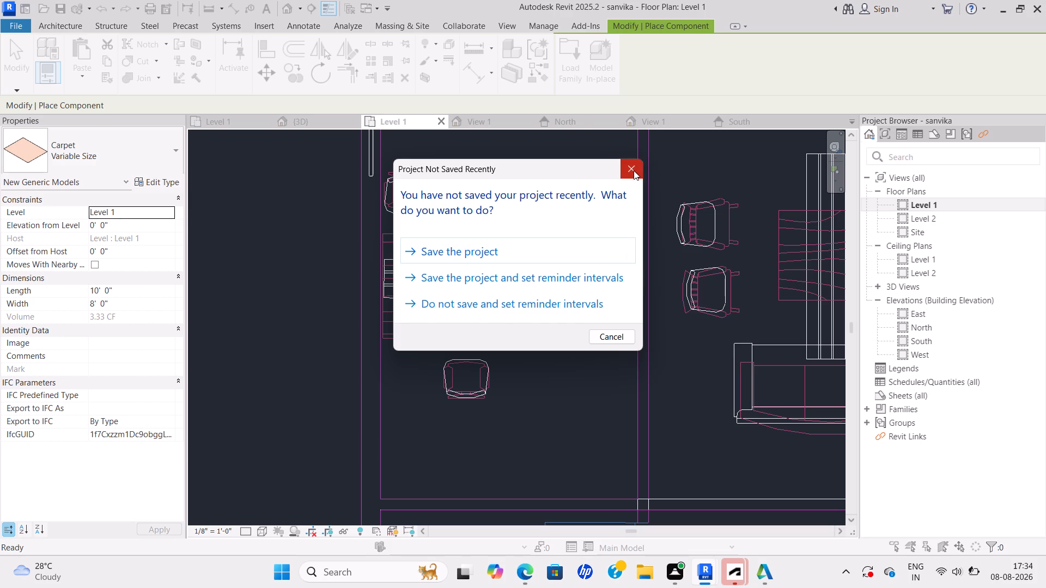
scroll(571, 245, "down", 3)
middle_click_drag(584, 288, 528, 342)
scroll(577, 310, "down", 3)
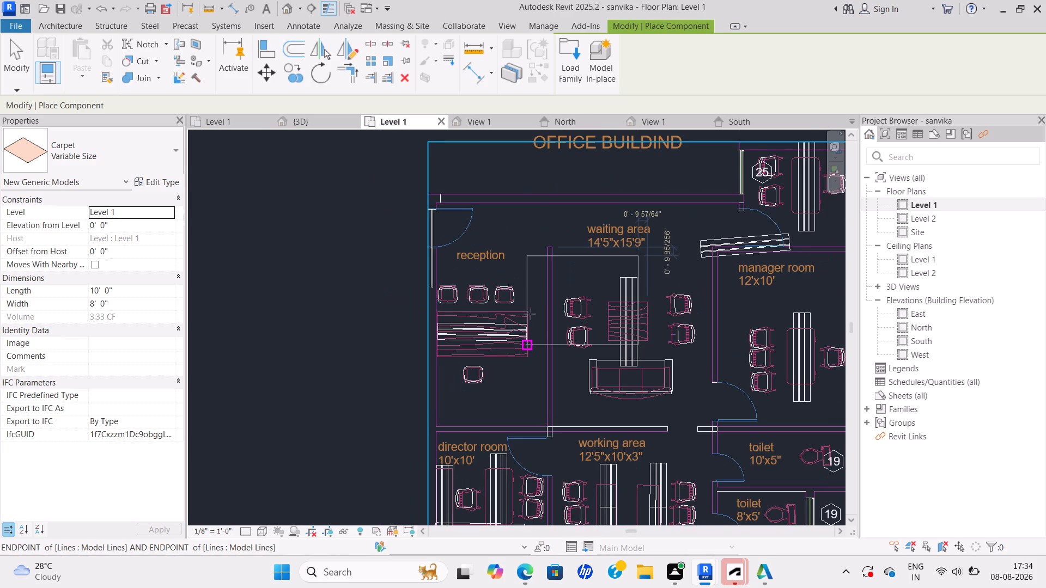
scroll(496, 328, "up", 3)
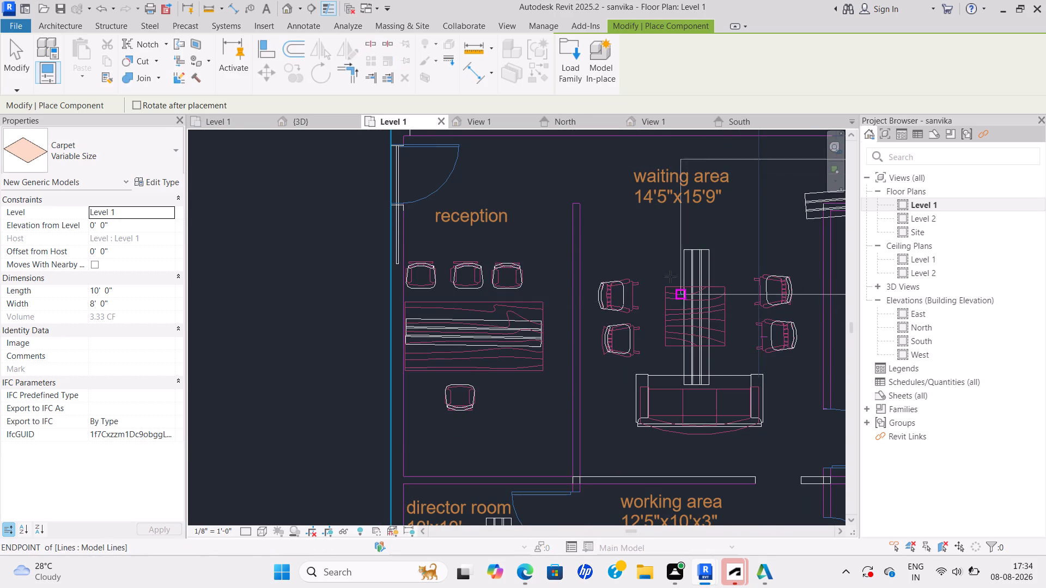
left_click(9, 70)
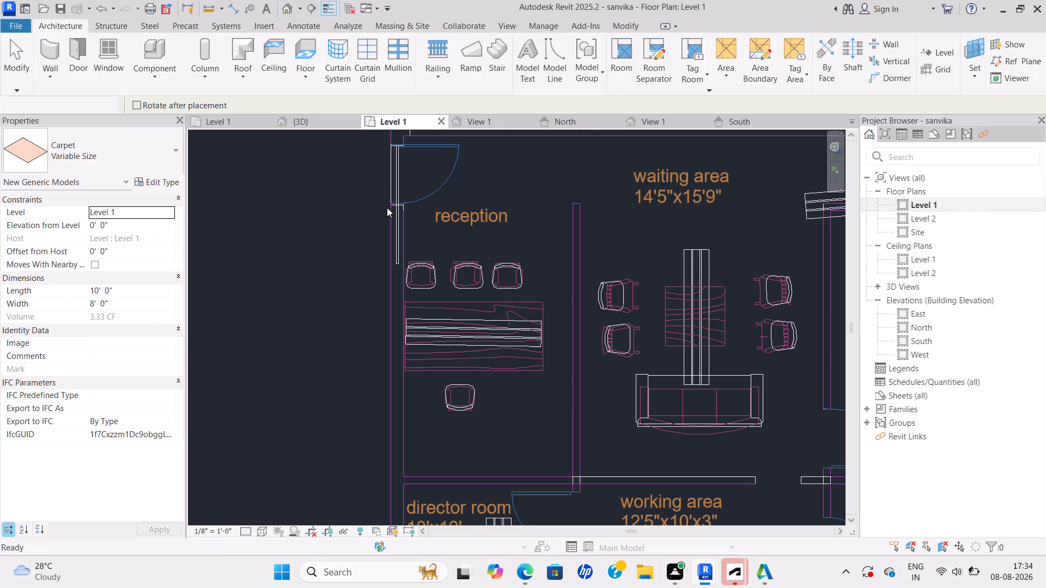
Align the front edge of the waiting area's upper chair on the reception side with the front line of its drawn chair outline.
scroll(628, 285, "up", 9)
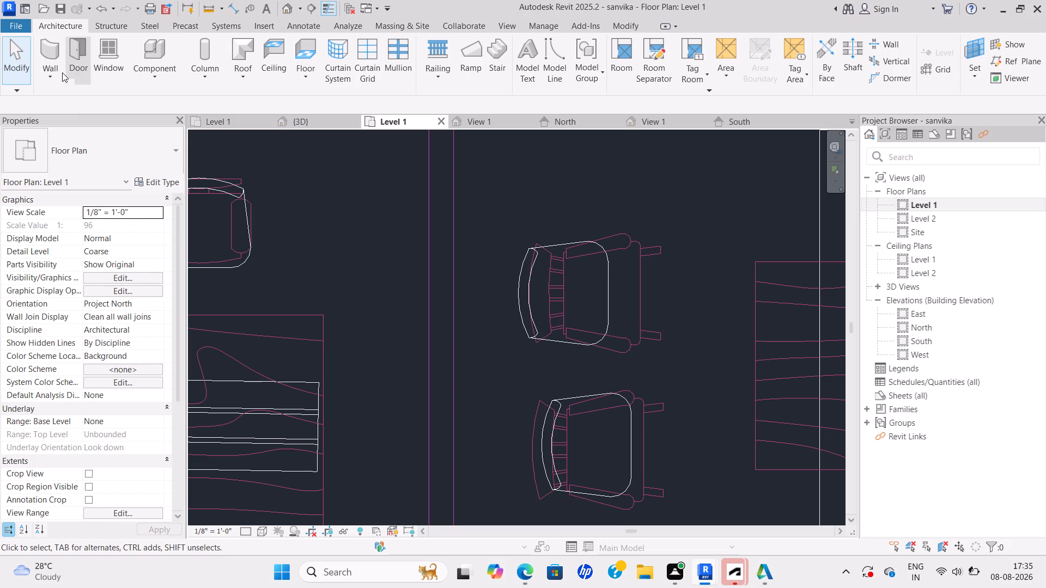
left_click(607, 290)
left_click(275, 51)
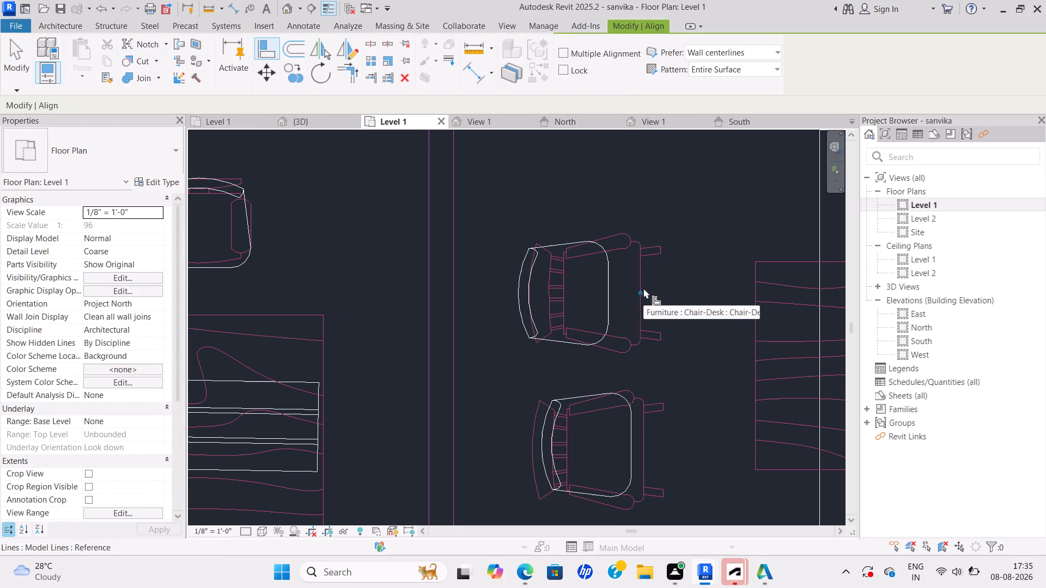
left_click(637, 272)
left_click(609, 280)
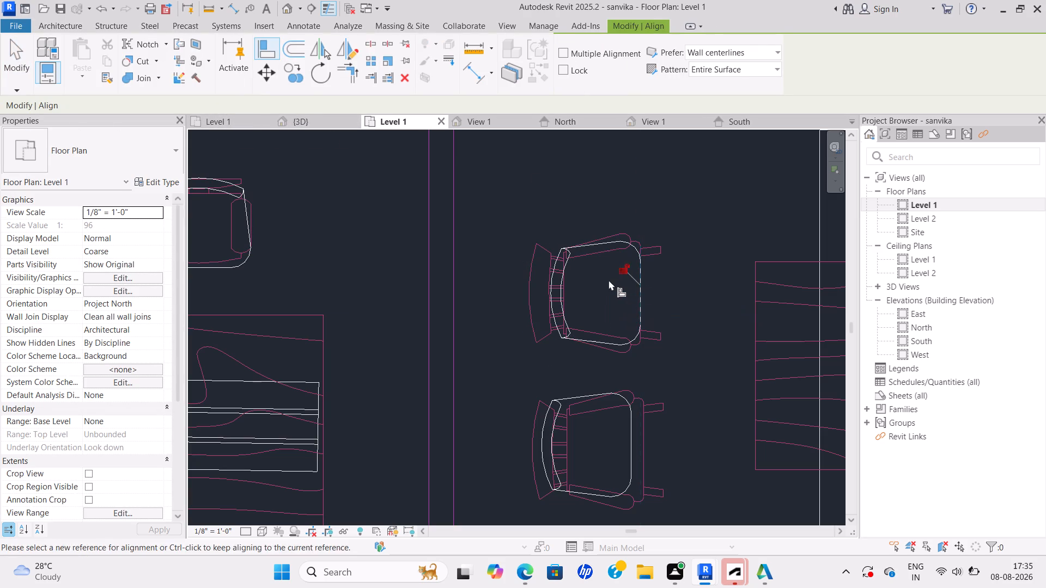
Align the front edge of the lower reception-side chair in the waiting area with the front line of its drawn outline.
middle_click_drag(635, 340, 562, 304)
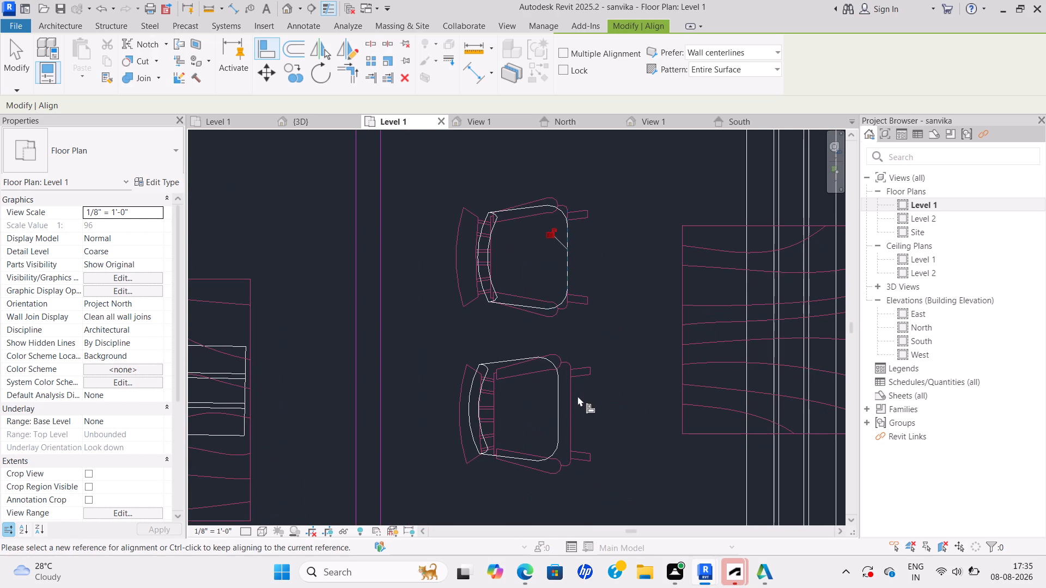
left_click(574, 398)
left_click(560, 399)
scroll(594, 365, "down", 2)
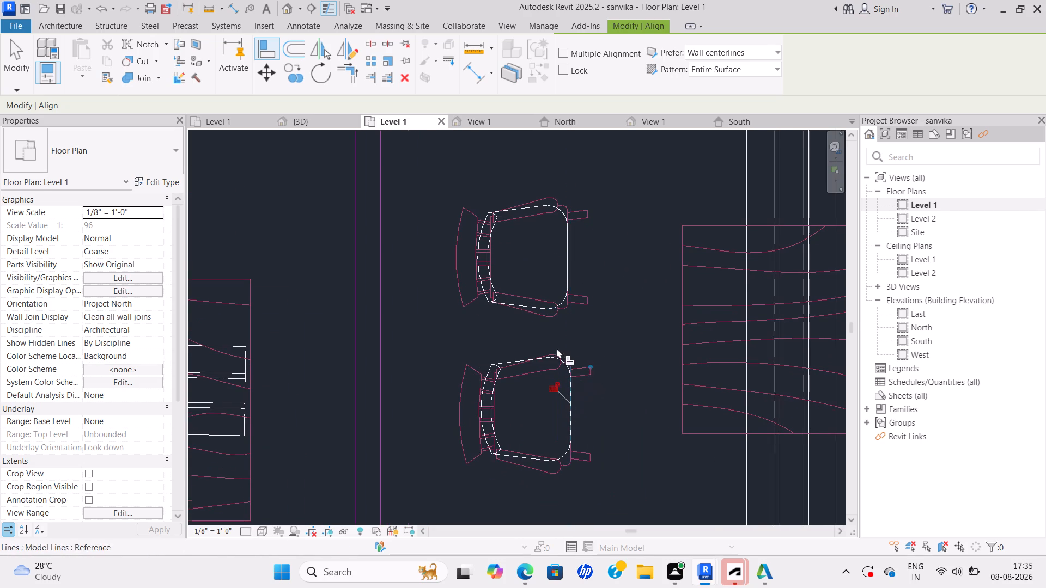
scroll(556, 348, "down", 3)
middle_click_drag(542, 316, 508, 261)
scroll(644, 349, "down", 3)
middle_click_drag(636, 379, 616, 396)
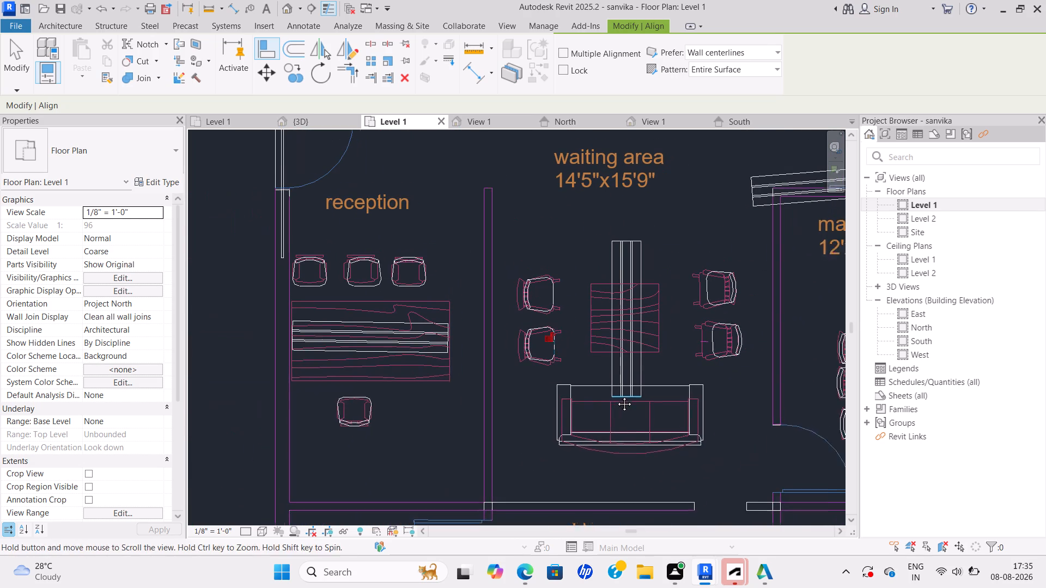
middle_click_drag(616, 396, 616, 396)
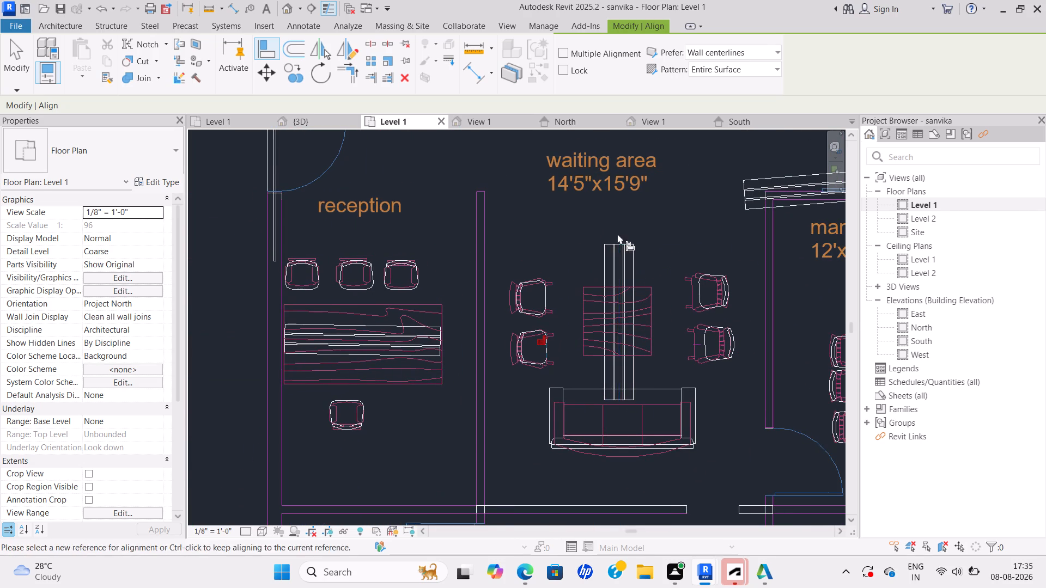
scroll(642, 270, "up", 4)
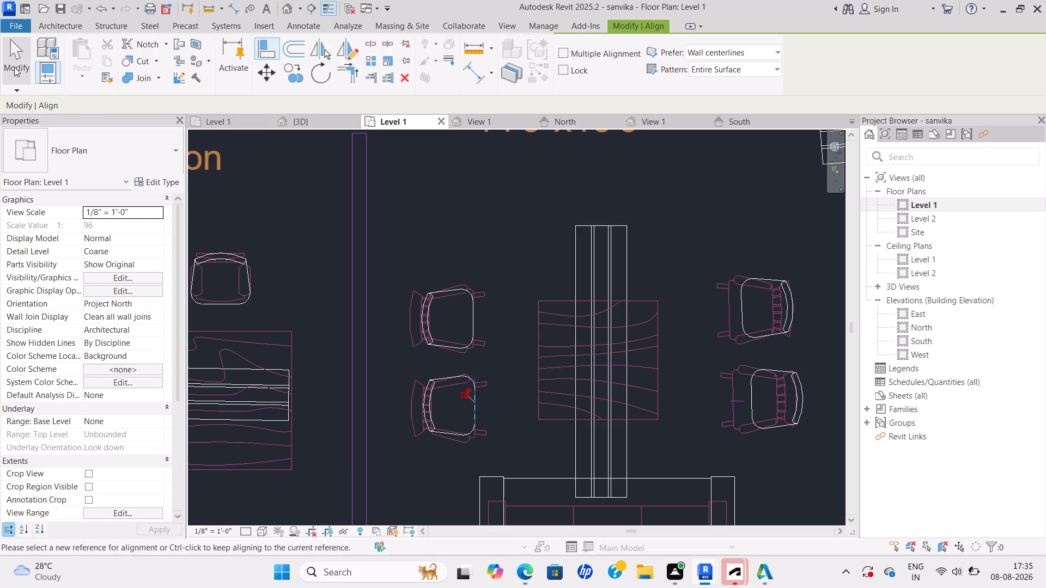
left_click(21, 60)
Examine the depth, height and width type parameters of the Bench-Locker Room 48" x 18" x 14" in the waiting area.
left_click(609, 227)
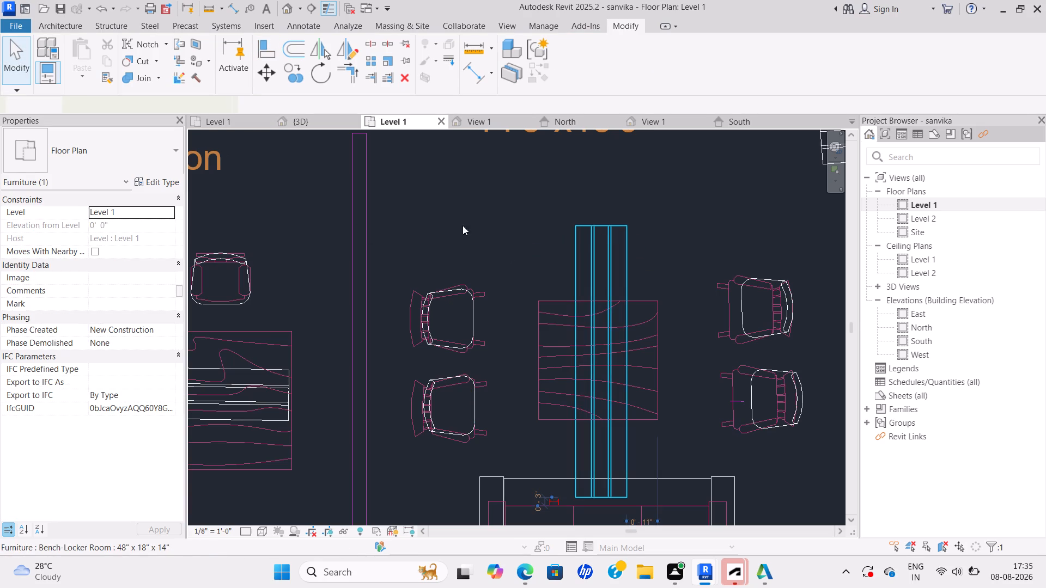
left_click(162, 154)
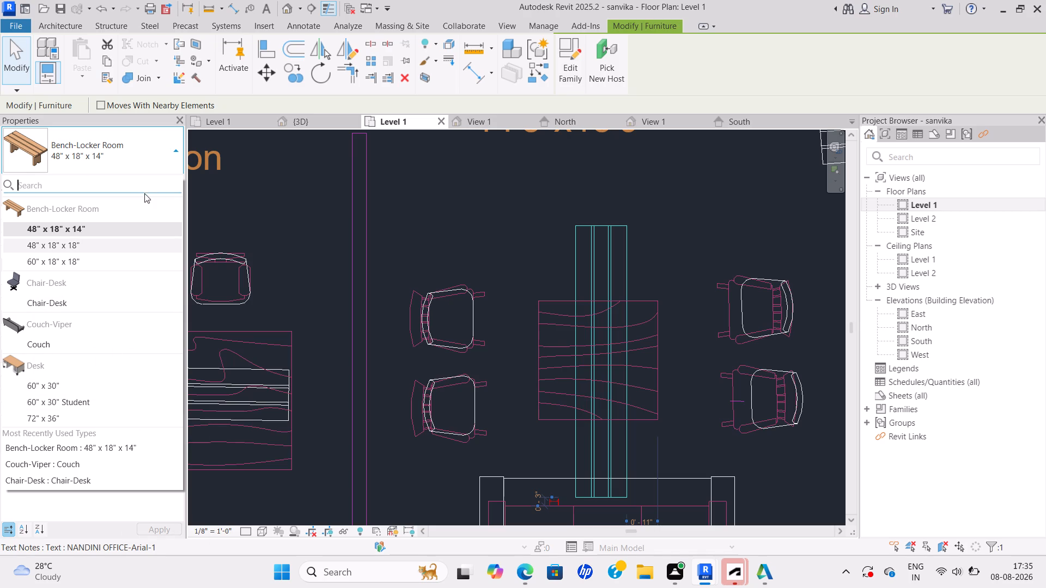
left_click(148, 160)
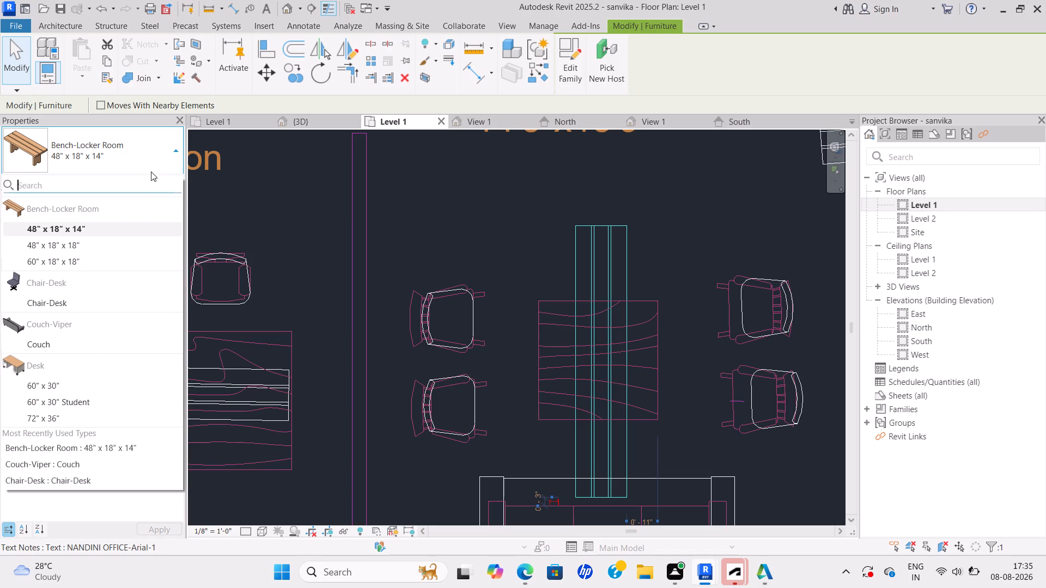
left_click(147, 167)
left_click(135, 225)
left_click(167, 180)
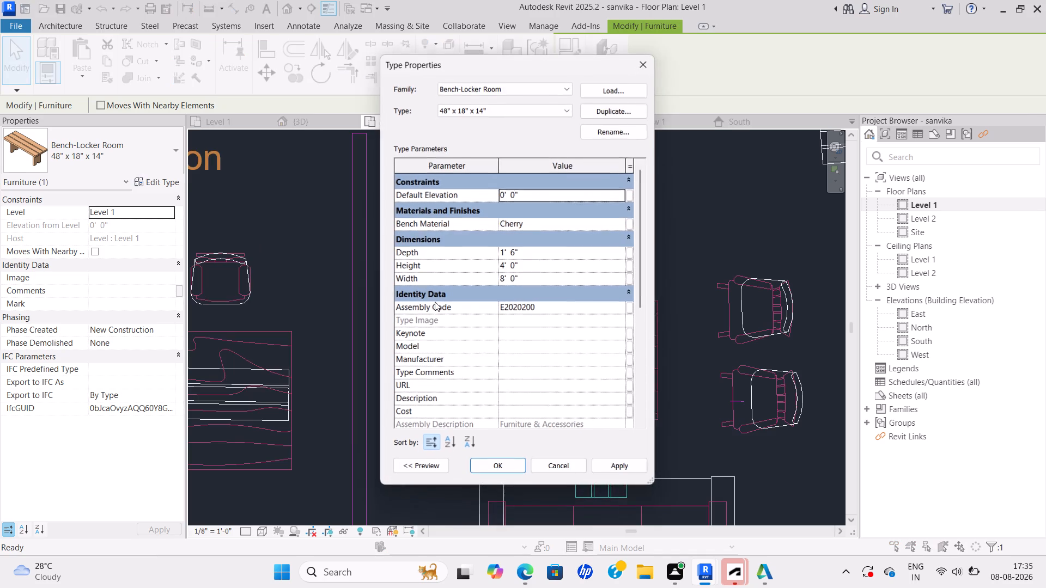
left_click(528, 254)
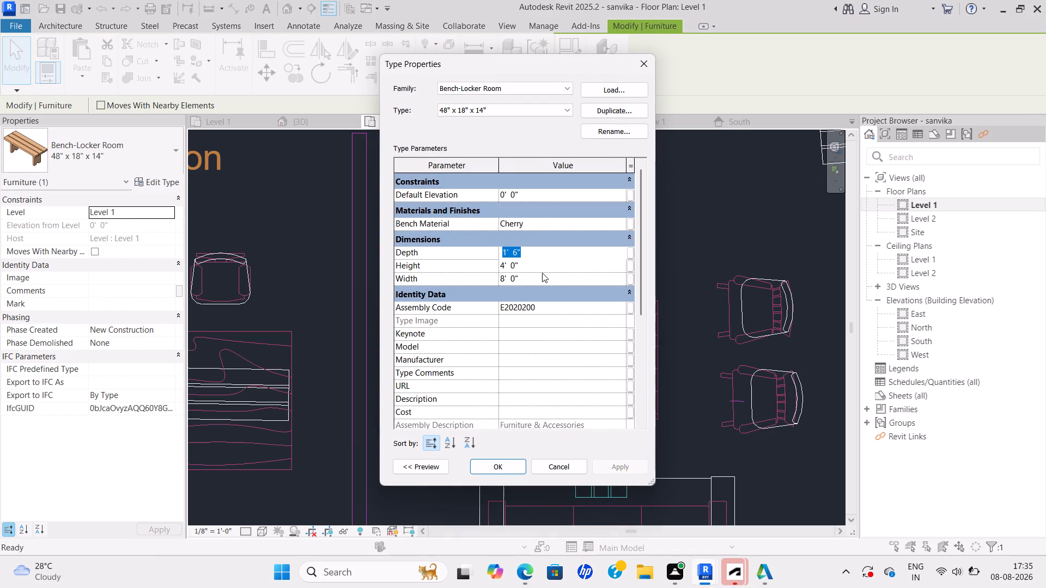
left_click(531, 268)
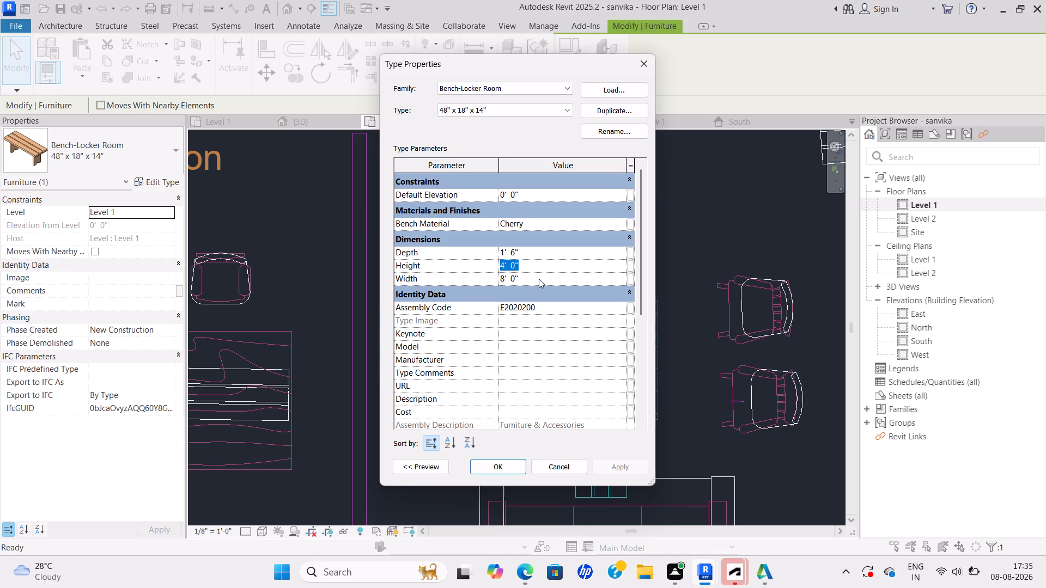
left_click(528, 253)
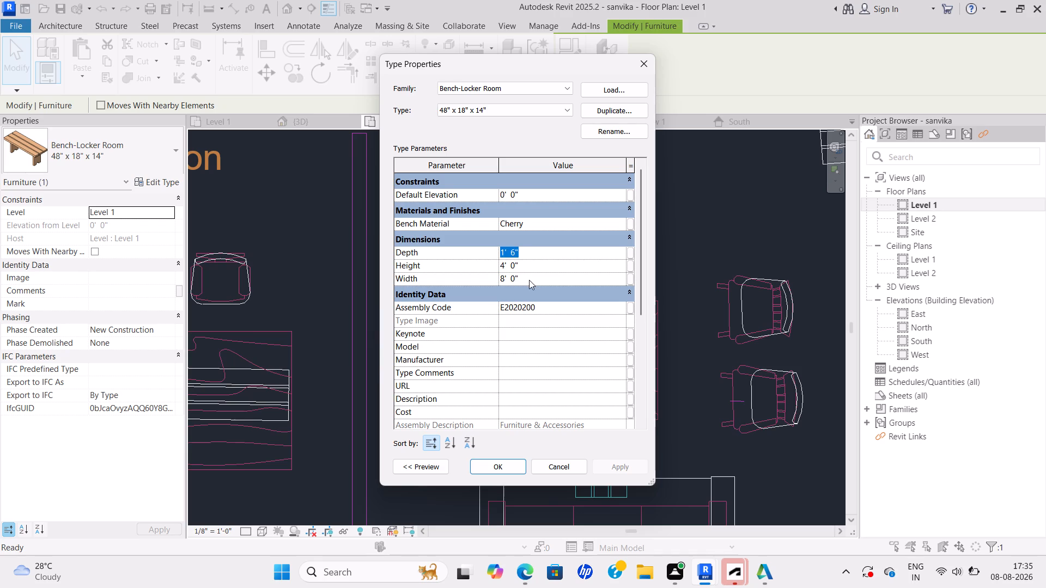
left_click(529, 280)
left_click(526, 253)
scroll(556, 307, "down", 1)
right_click(502, 151)
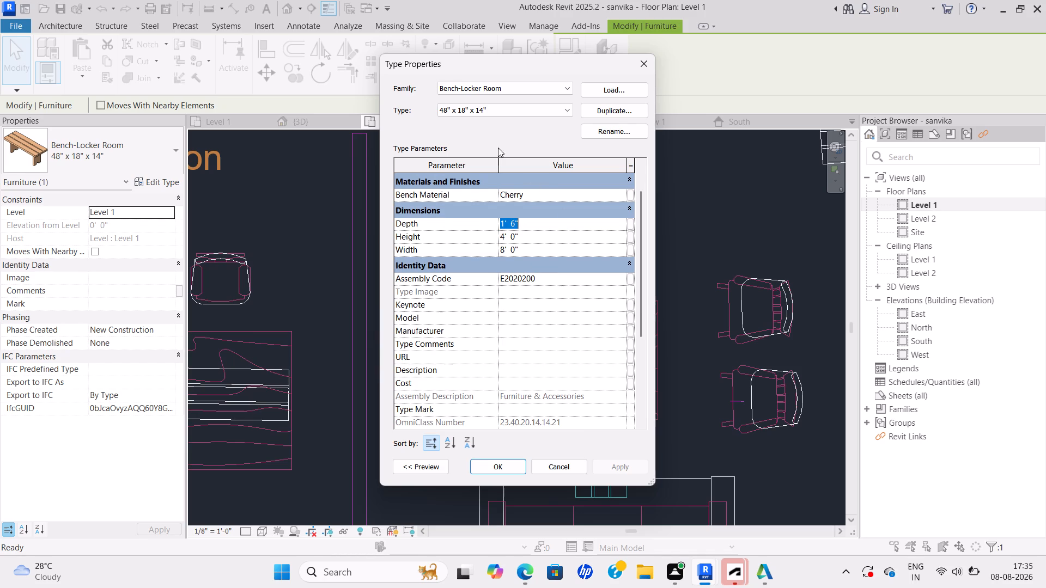
left_click_drag(457, 63, 296, 76)
scroll(624, 334, "down", 4)
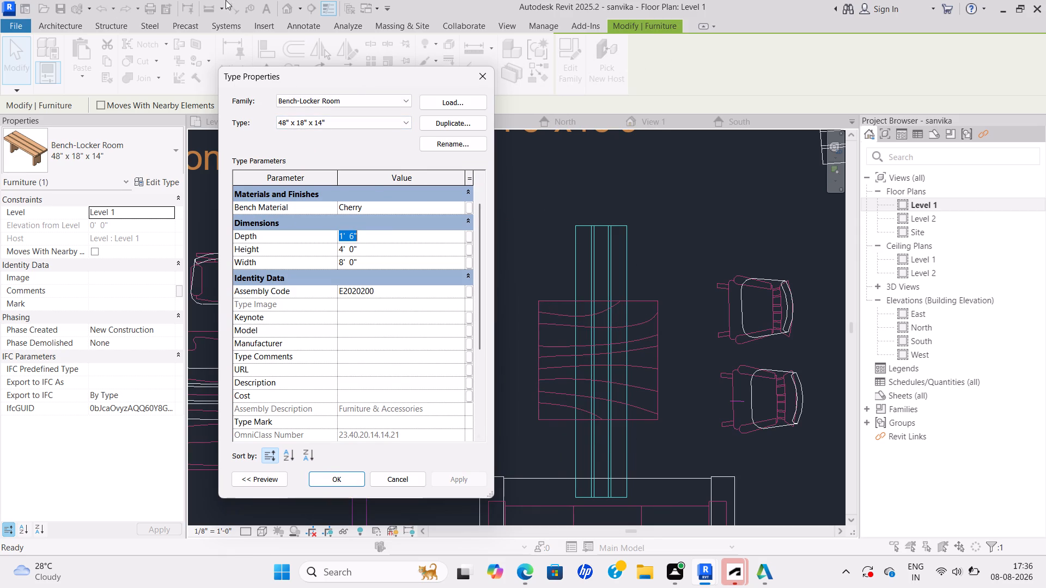
left_click(472, 79)
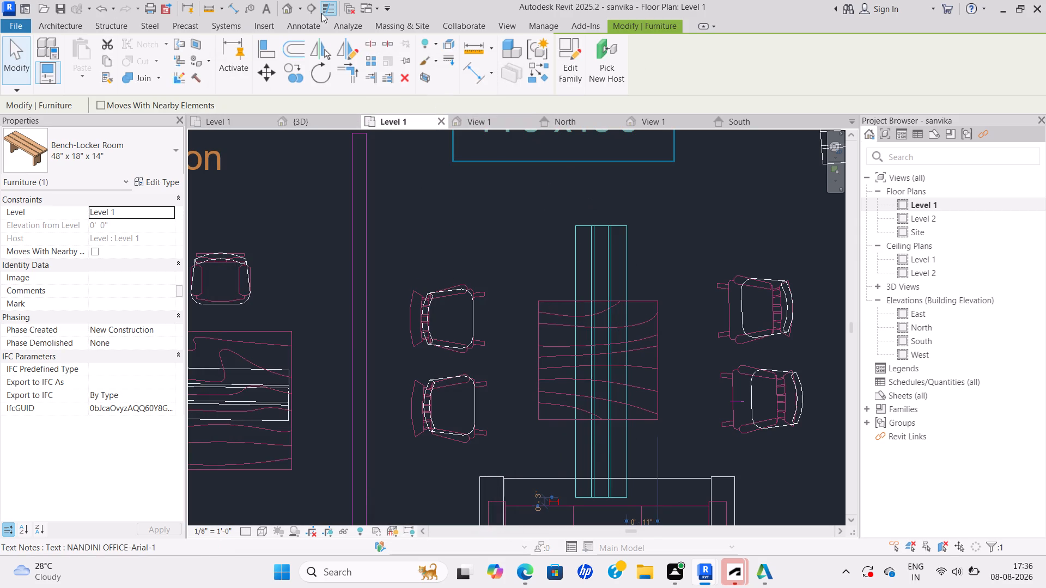
Add an aligned dimension between the upper and lower edges of the drawn square table outline in the waiting area.
left_click(232, 10)
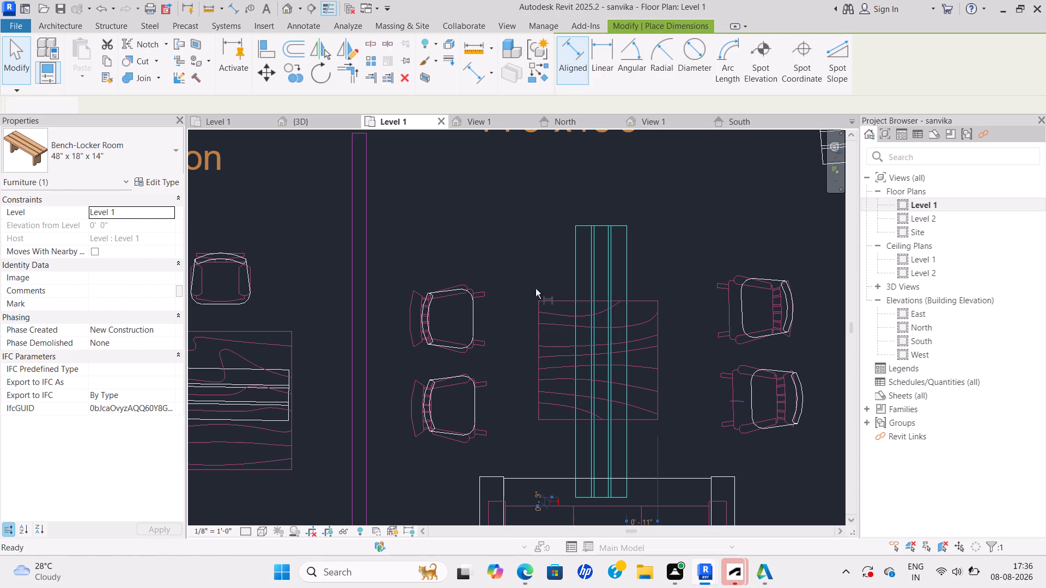
left_click(537, 303)
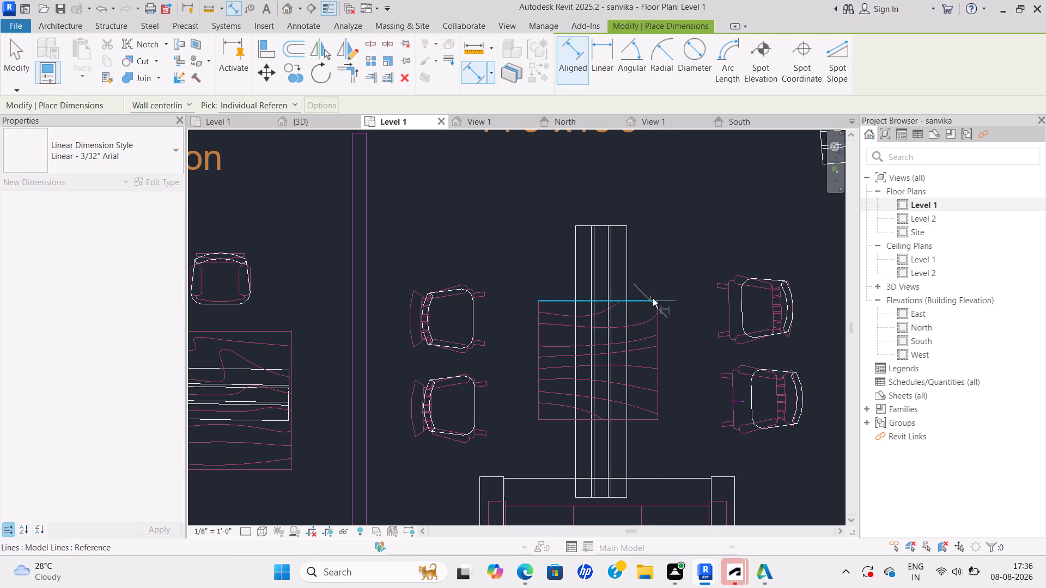
left_click(655, 301)
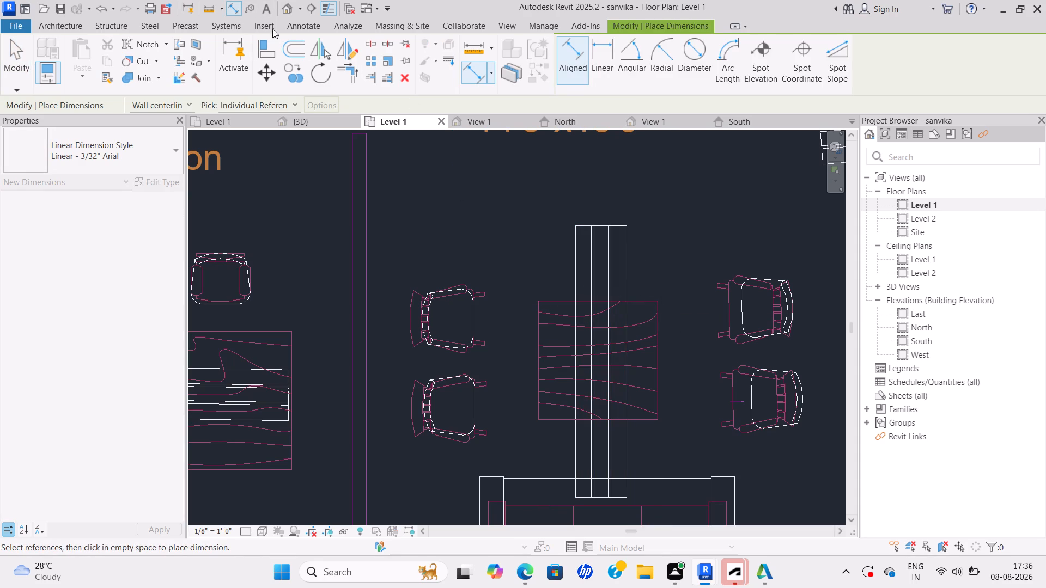
left_click(233, 9)
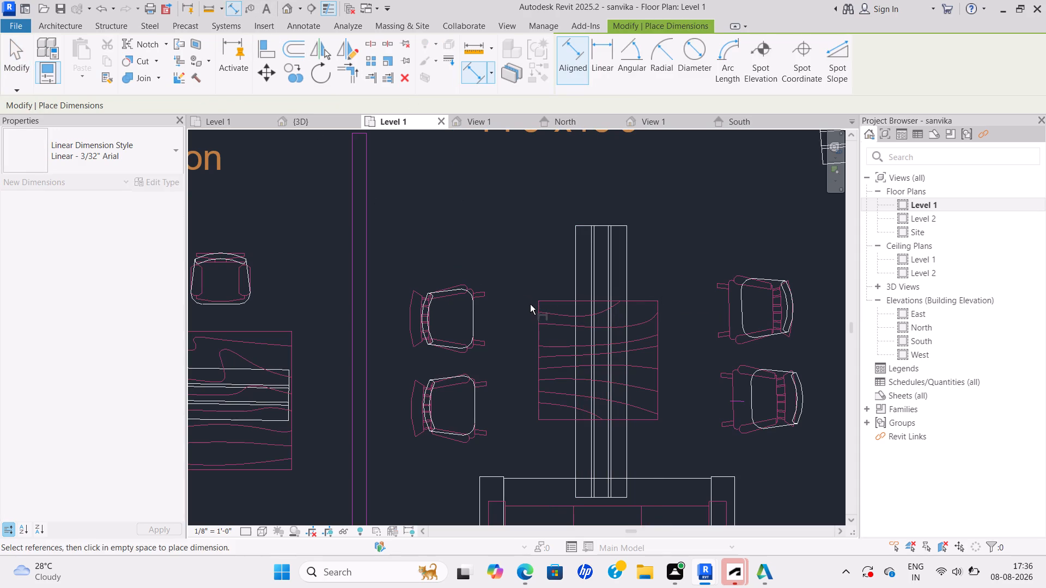
left_click(537, 299)
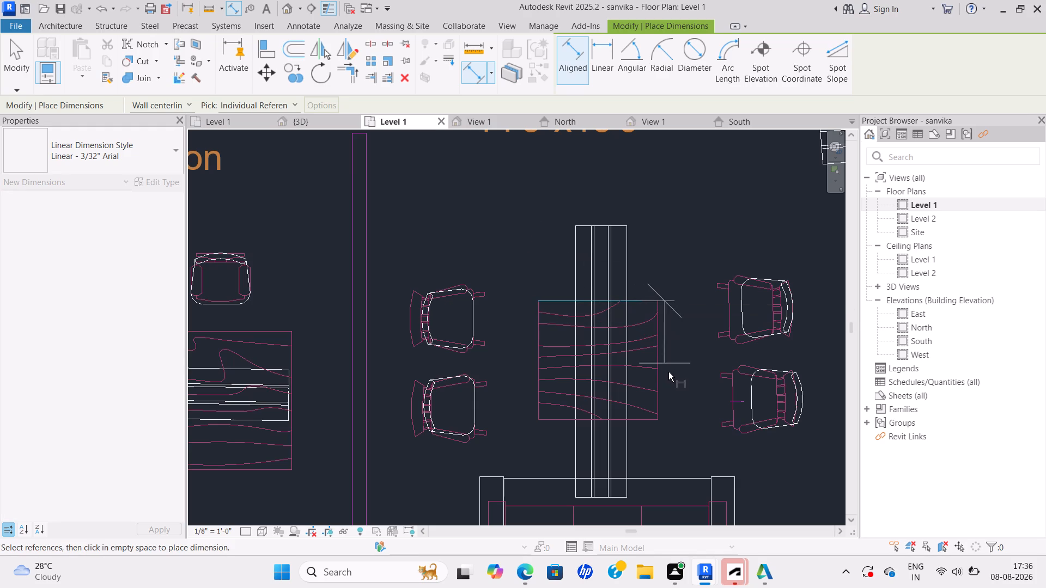
left_click(659, 421)
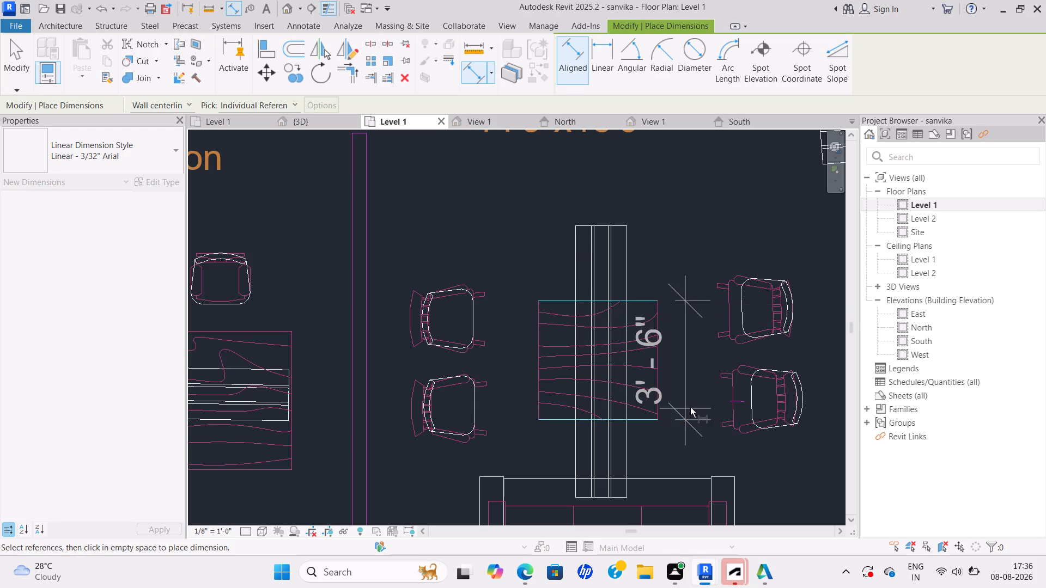
left_click(693, 406)
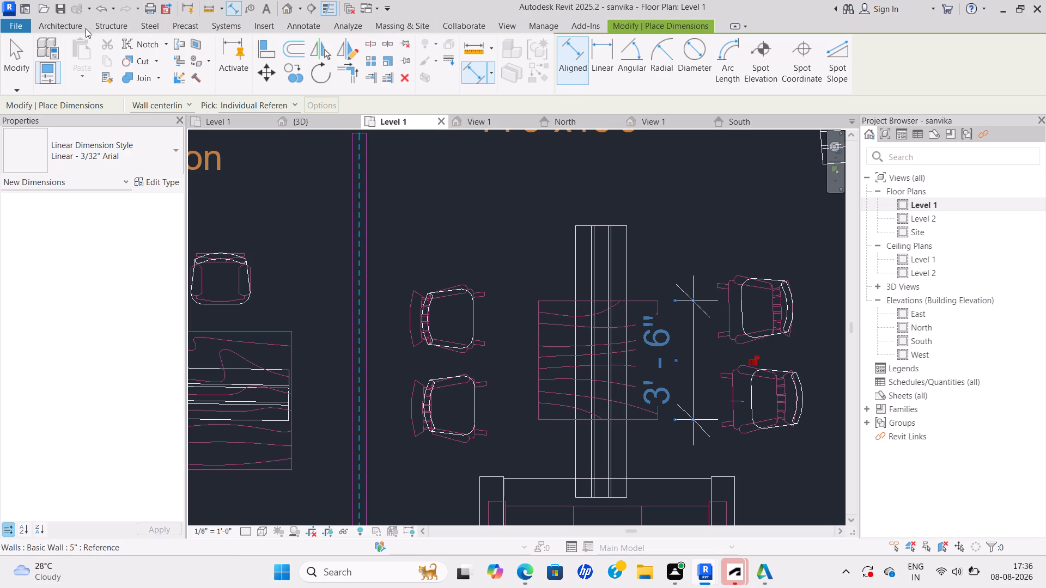
Start placing a component and load the Bench-Locker Room family from the Seating folder.
left_click(68, 30)
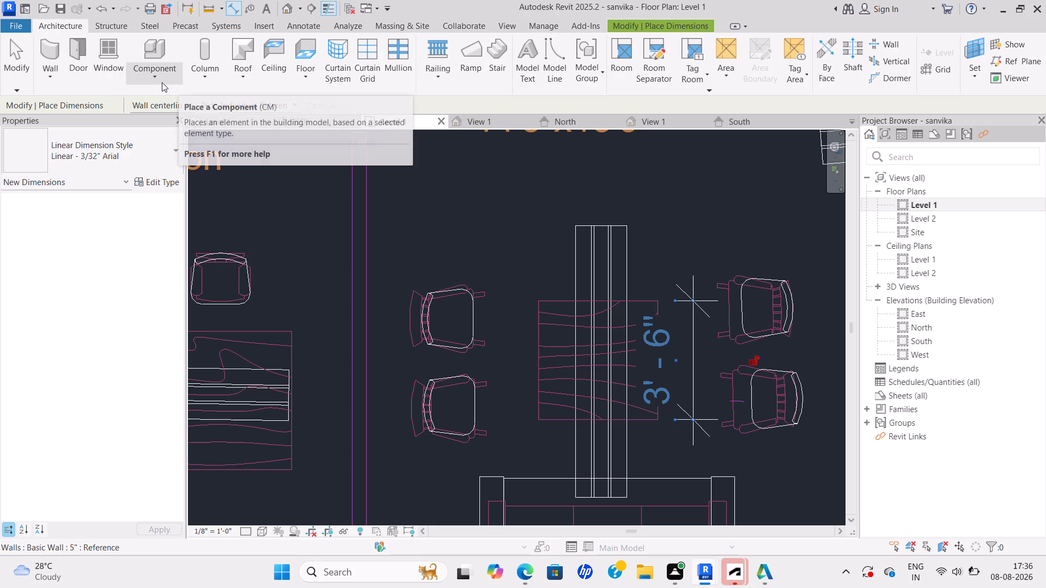
left_click(161, 80)
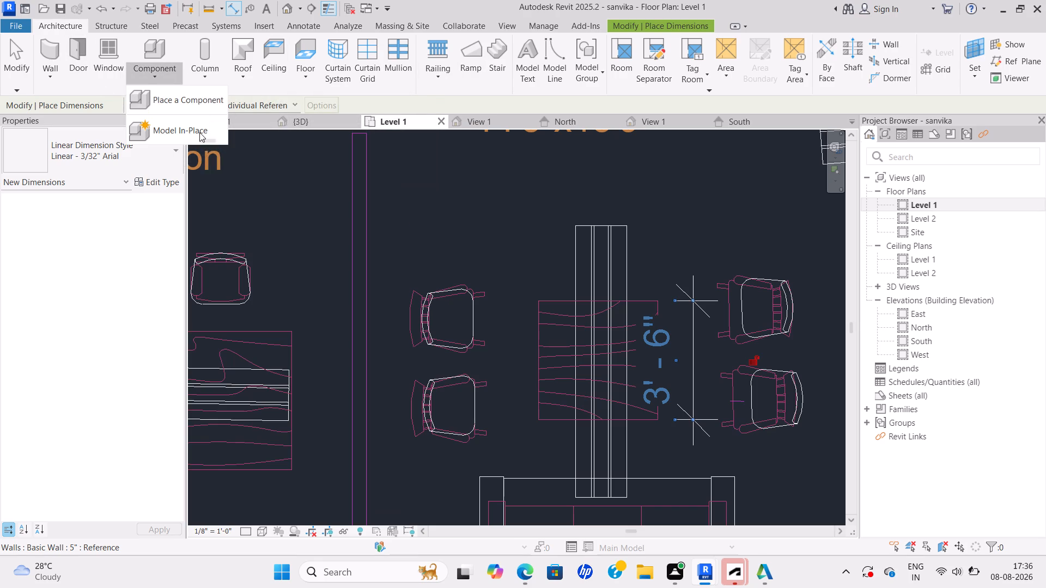
left_click(199, 103)
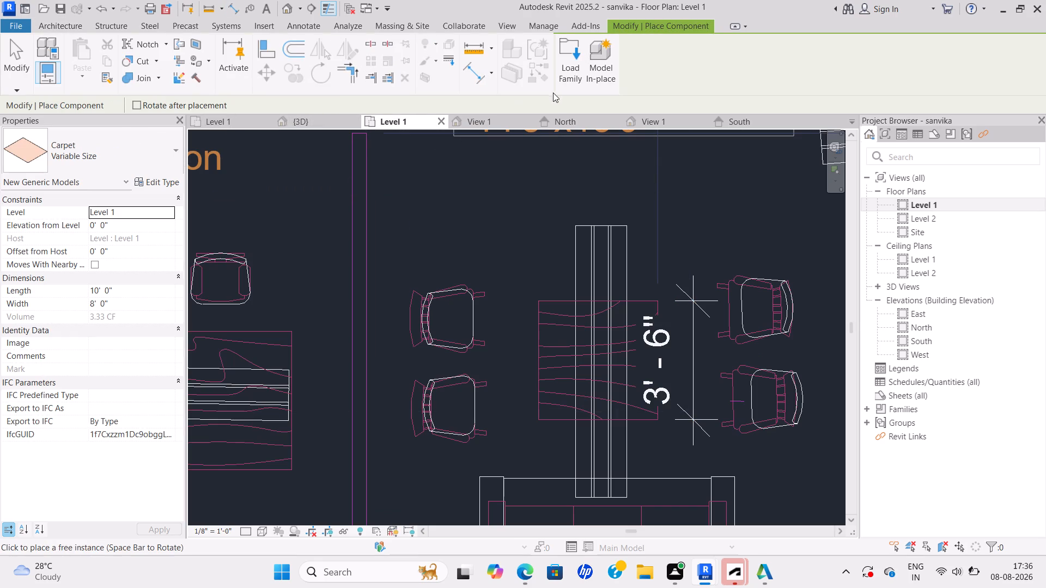
left_click(562, 66)
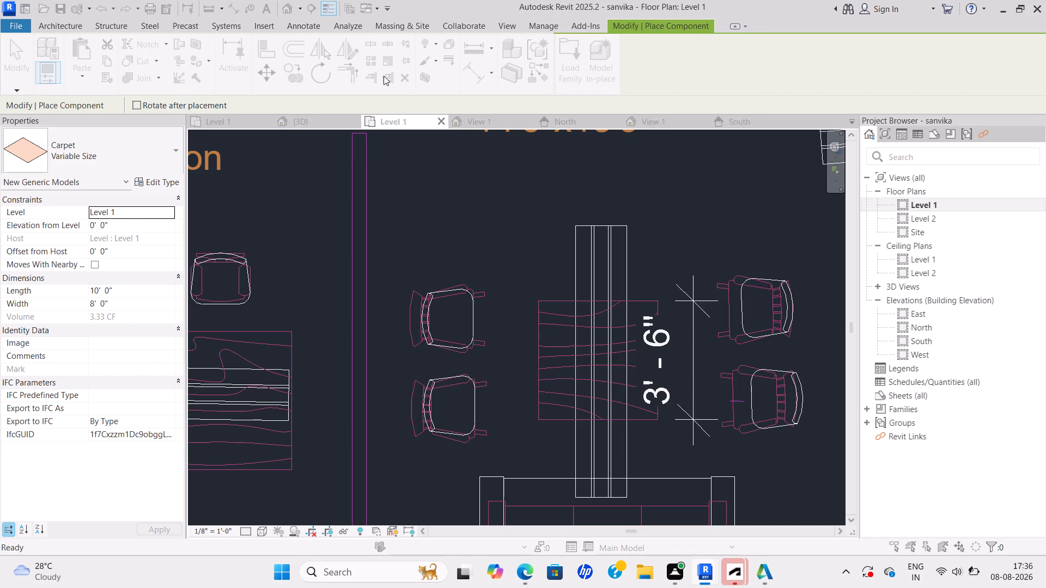
left_click(436, 192)
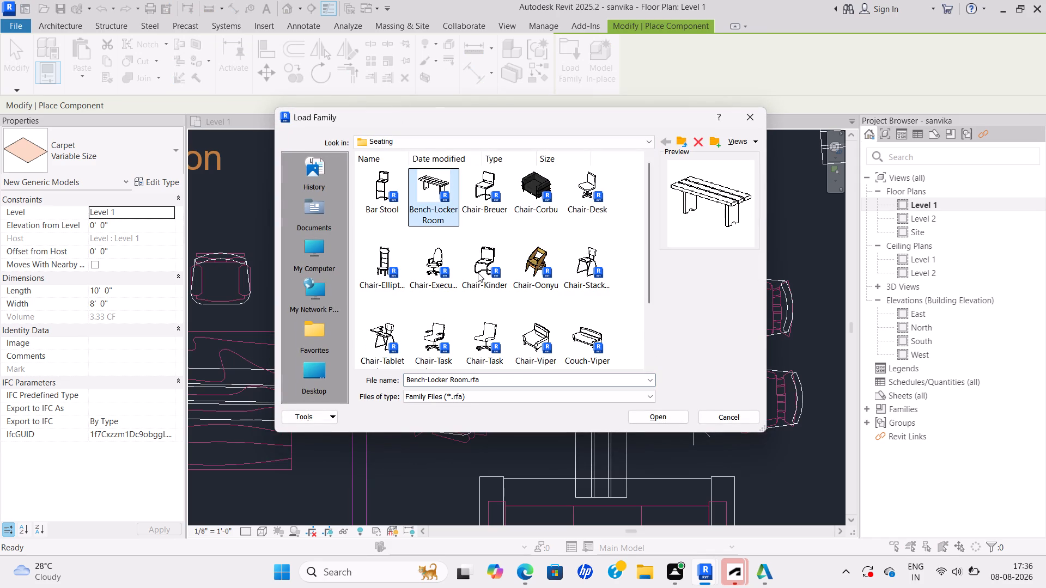
left_click(662, 417)
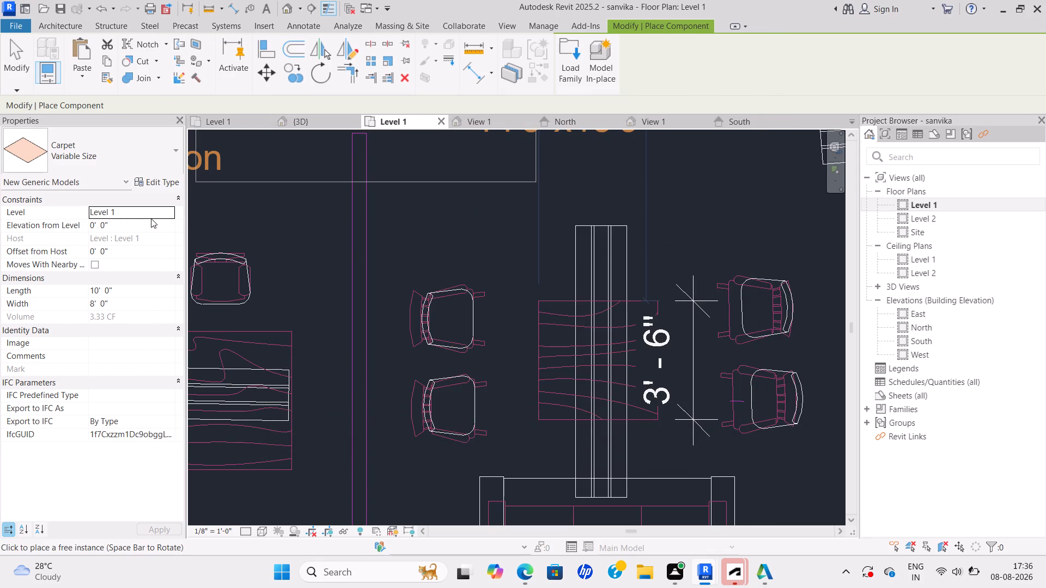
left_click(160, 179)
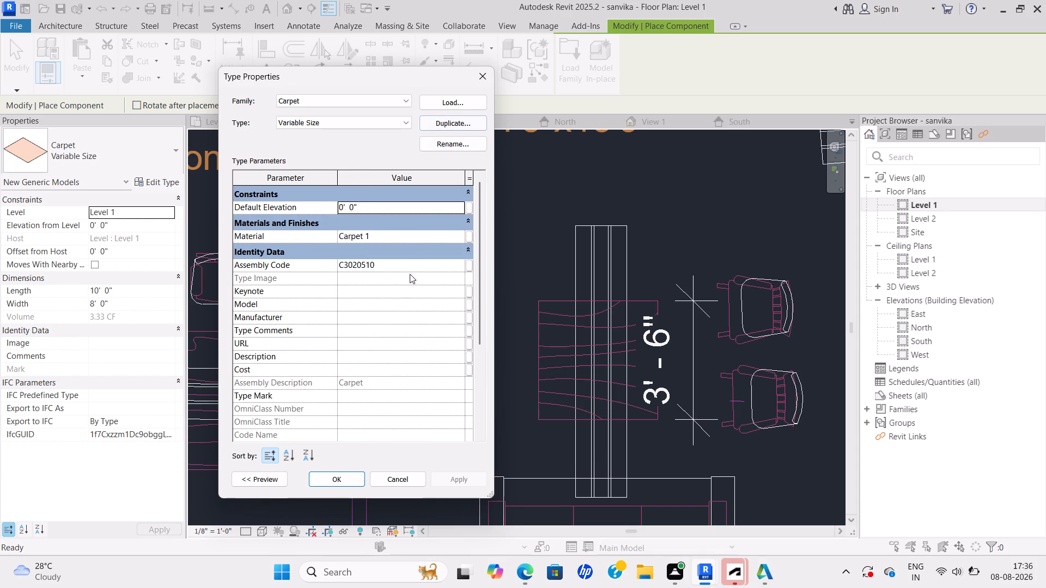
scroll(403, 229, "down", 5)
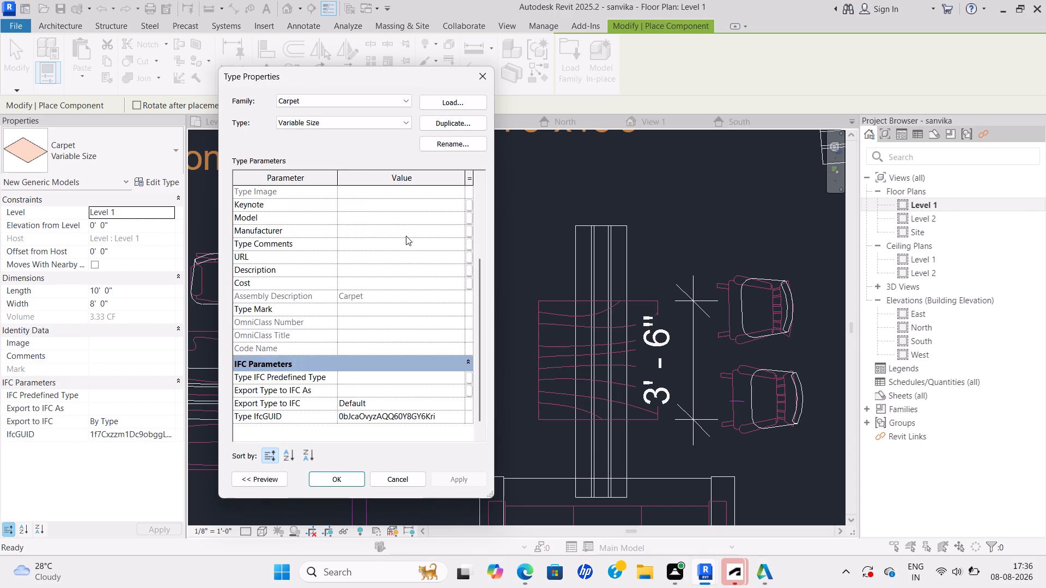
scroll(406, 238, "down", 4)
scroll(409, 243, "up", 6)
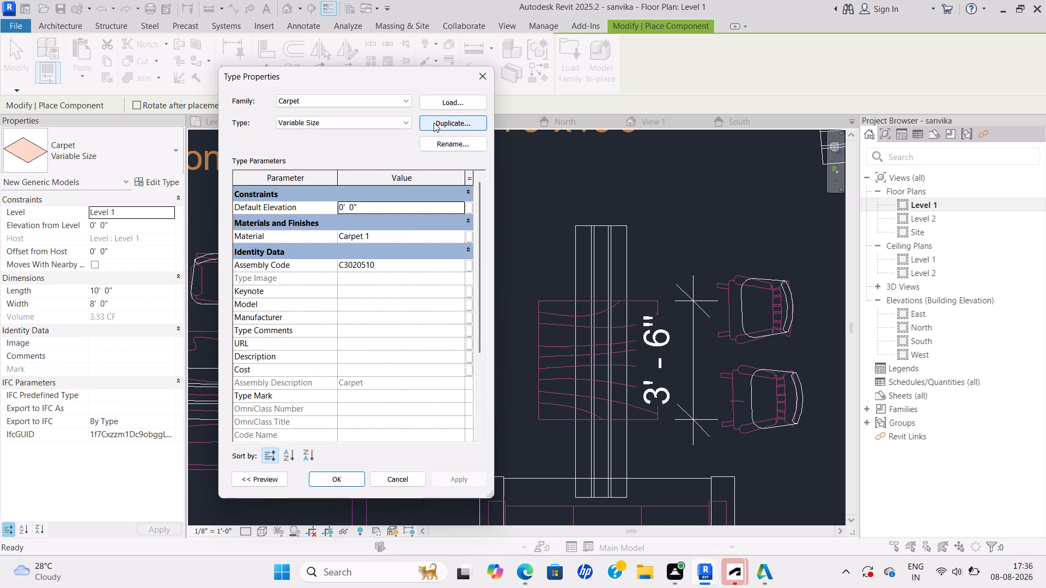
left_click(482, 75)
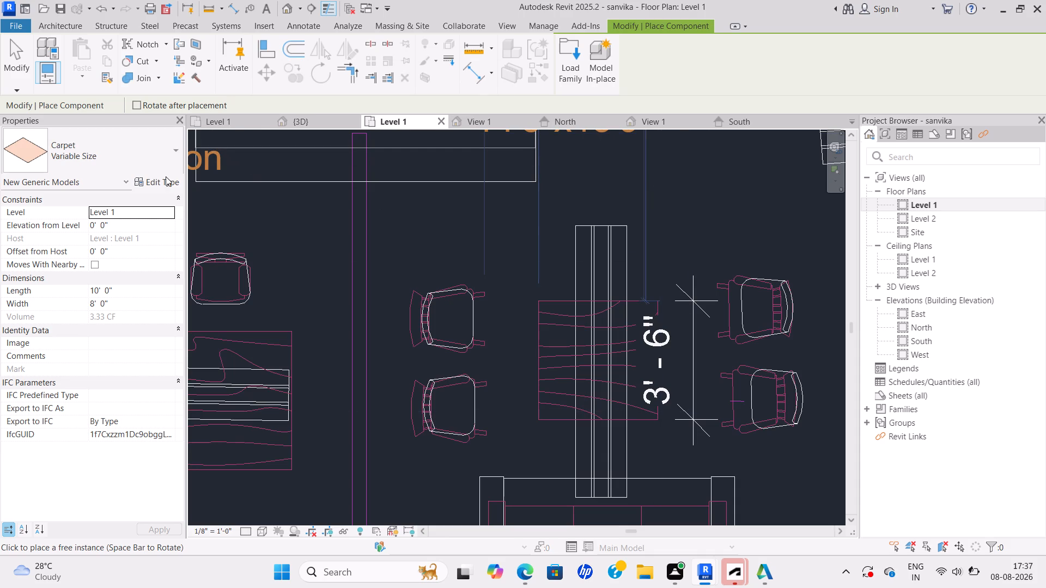
Choose the Bench-Locker Room 48" x 18" x 14" type for placement and examine its type dimensions.
left_click(177, 157)
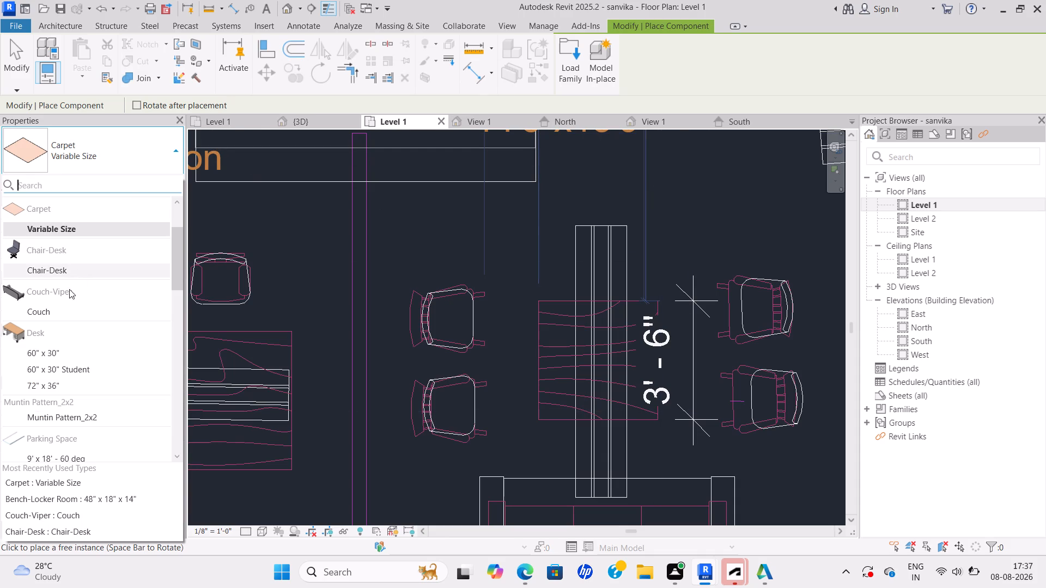
scroll(72, 269, "up", 6)
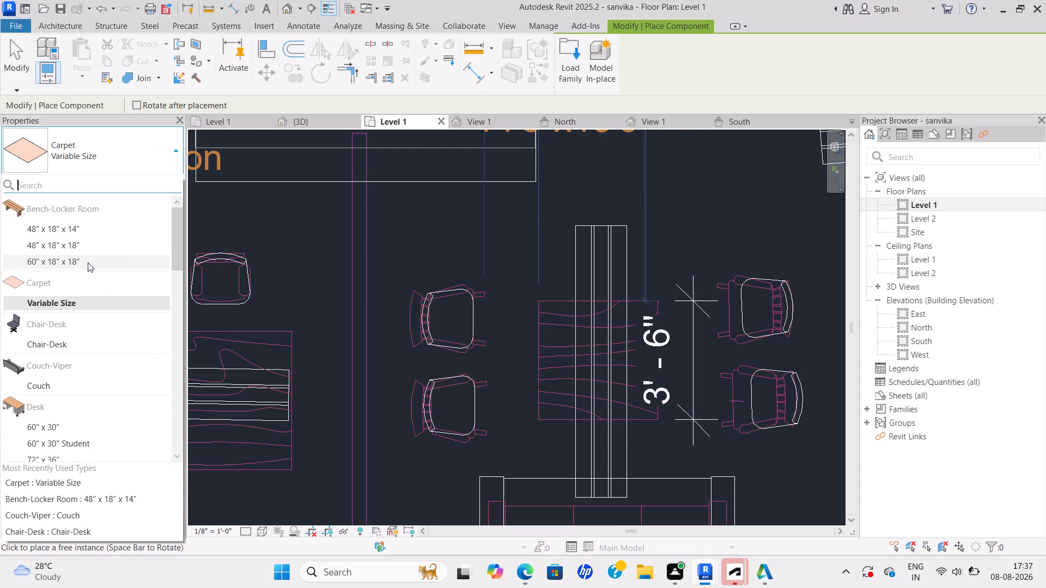
left_click(89, 231)
left_click(155, 180)
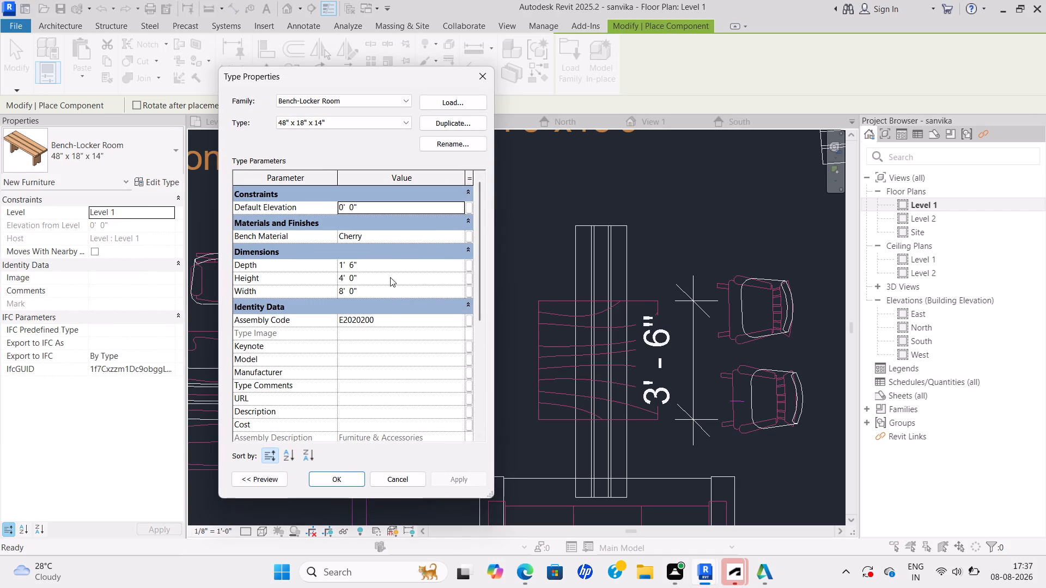
left_click(390, 277)
key("Return")
key("Return")
key("Return")
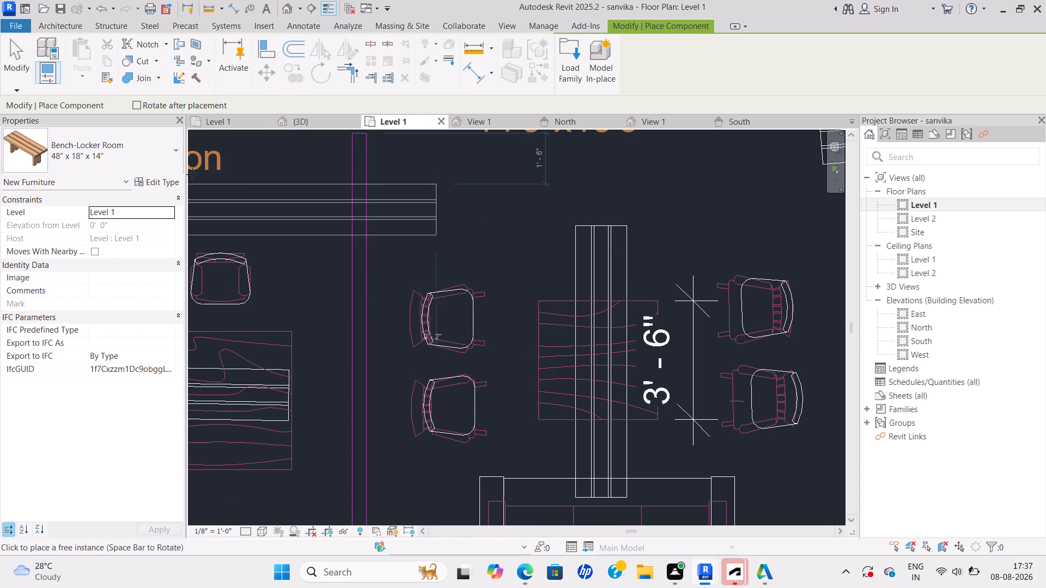
Switch the component to Bench-Locker Room 48" x 18" x 18" and set its type depth to 3' 6".
left_click(167, 154)
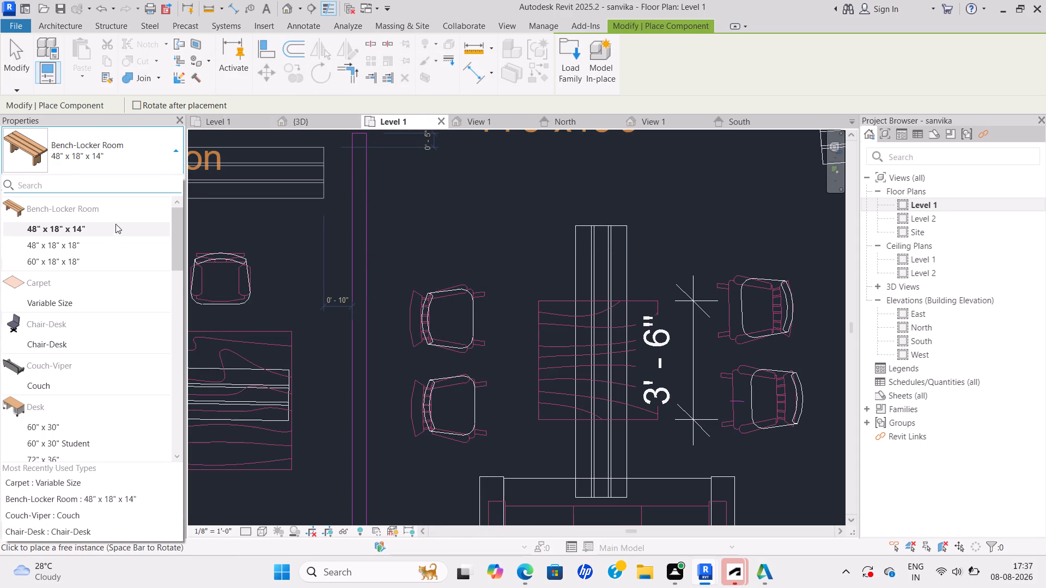
left_click(109, 246)
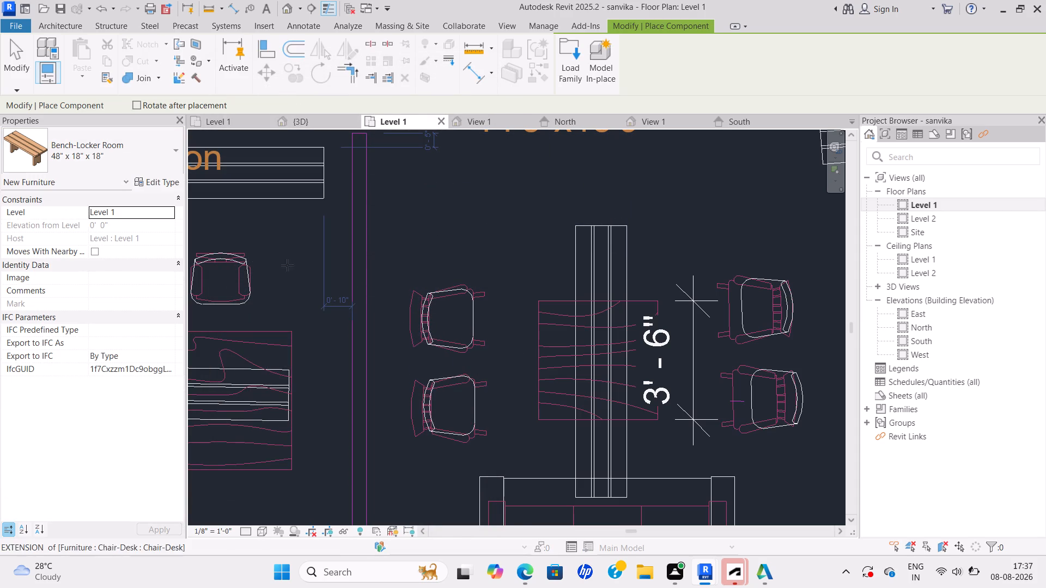
left_click(163, 182)
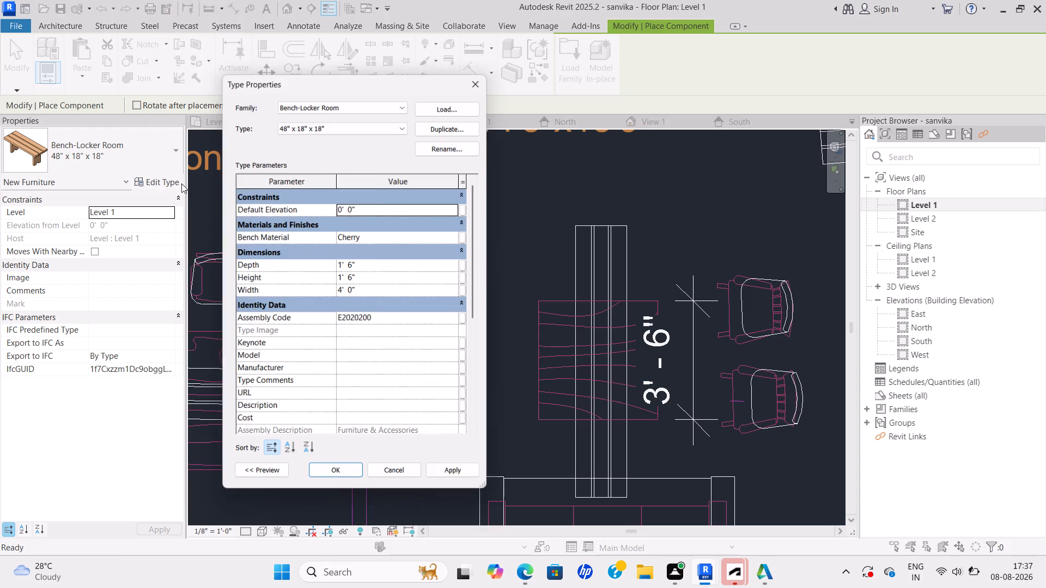
left_click(383, 267)
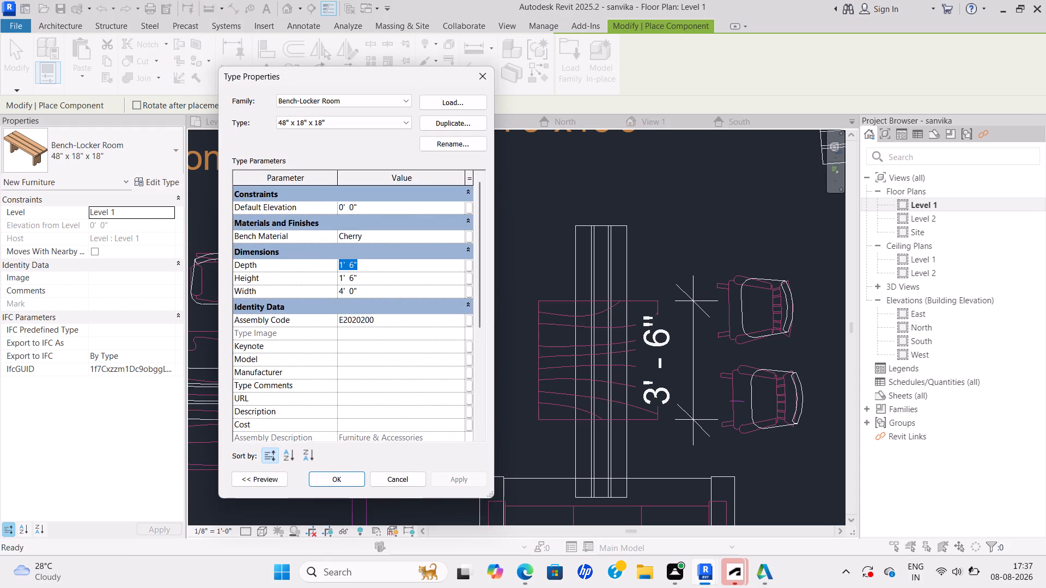
key("BackSpace")
key("3")
key("apostrophe")
key("6")
key("shift+quotedbl")
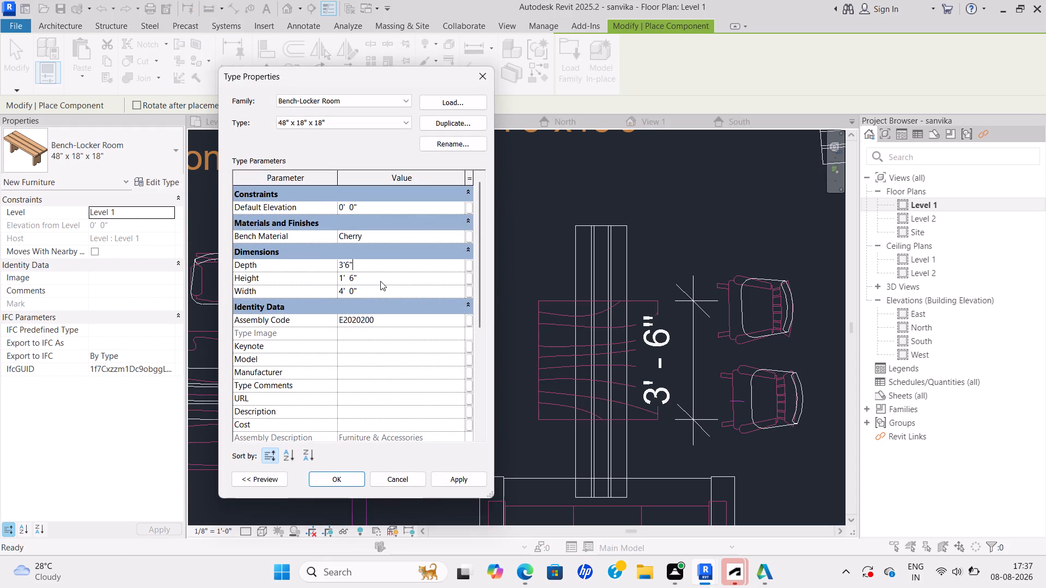
Set the Bench-Locker Room 48" x 18" x 18" type's height and width to 3' 6", apply them, and preview the model.
left_click(380, 278)
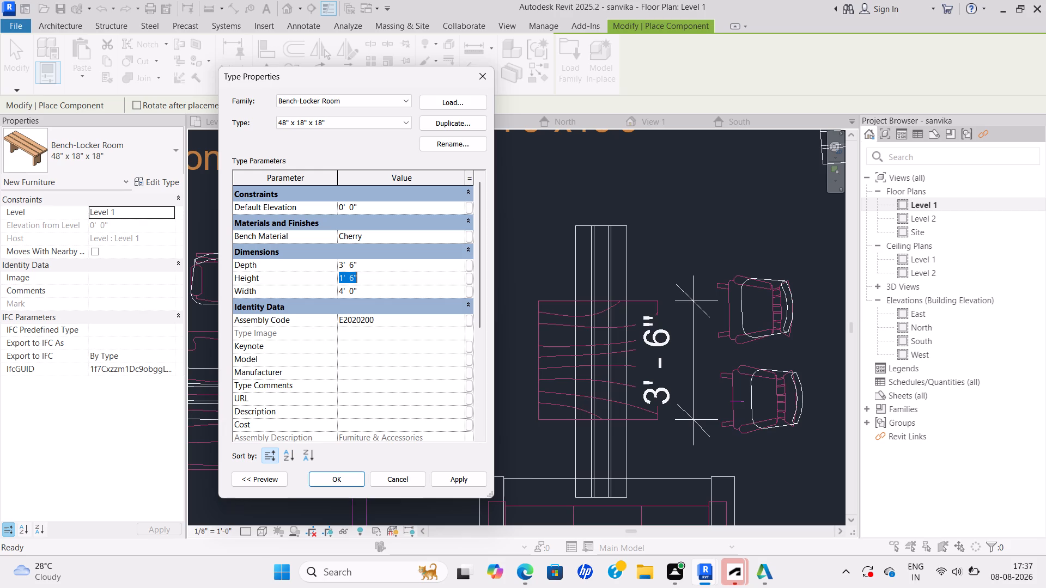
key("BackSpace")
key("3")
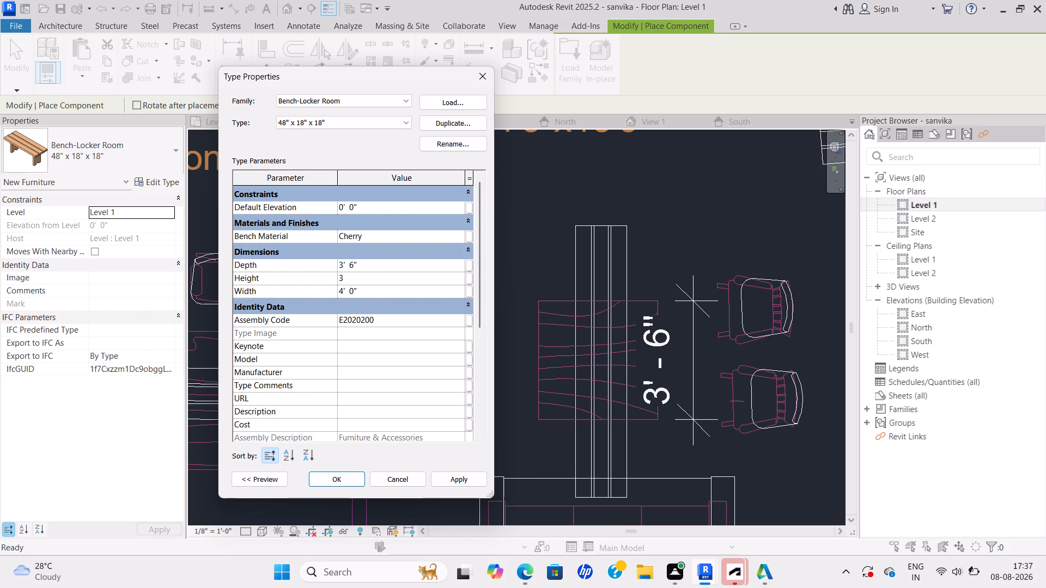
key("apostrophe")
key("6")
key("shift+quotedbl")
left_click(382, 293)
key("BackSpace")
type("3'6")
key("shift+quotedbl")
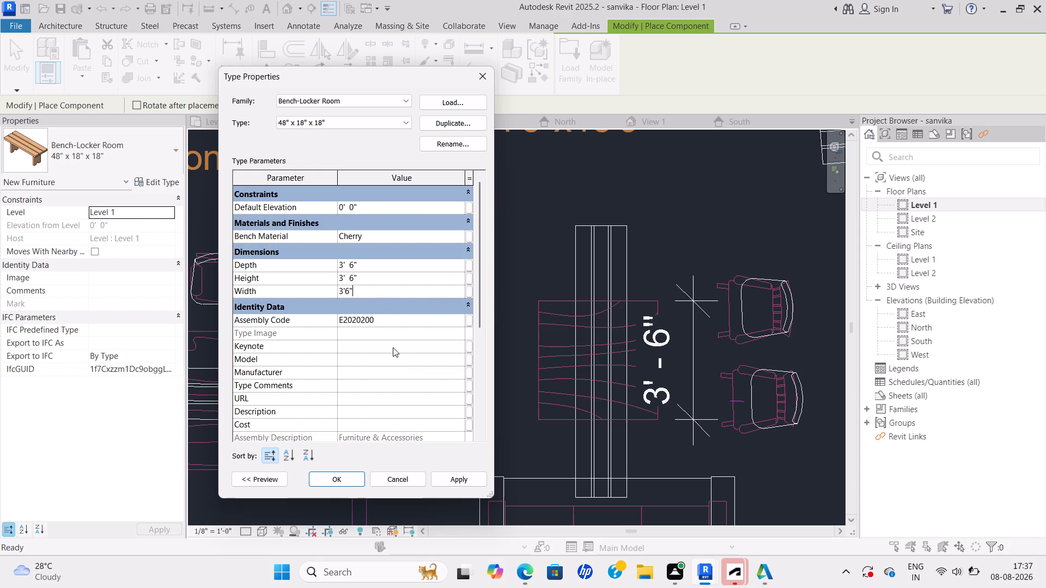
left_click(461, 481)
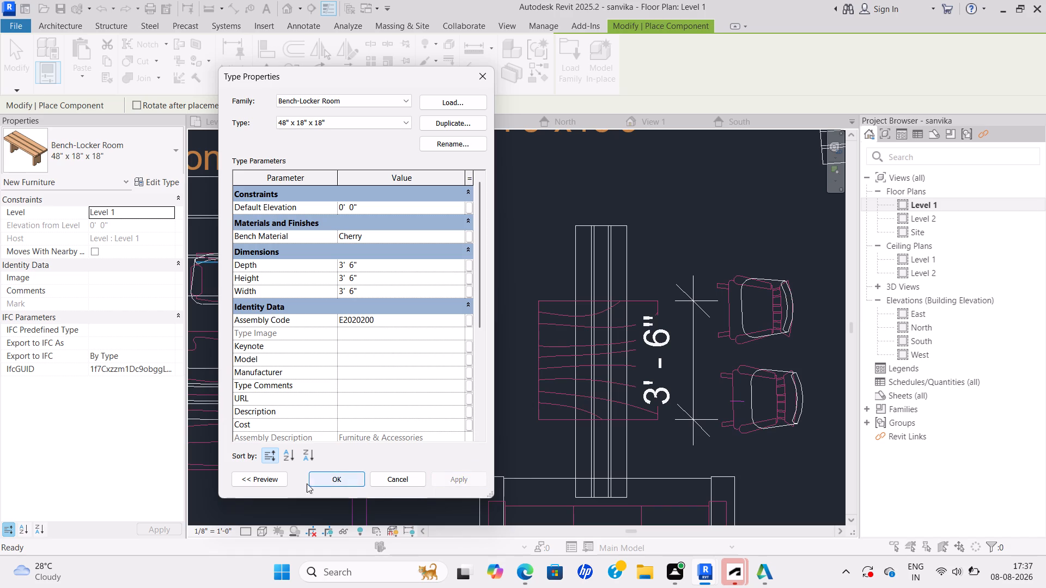
left_click(266, 480)
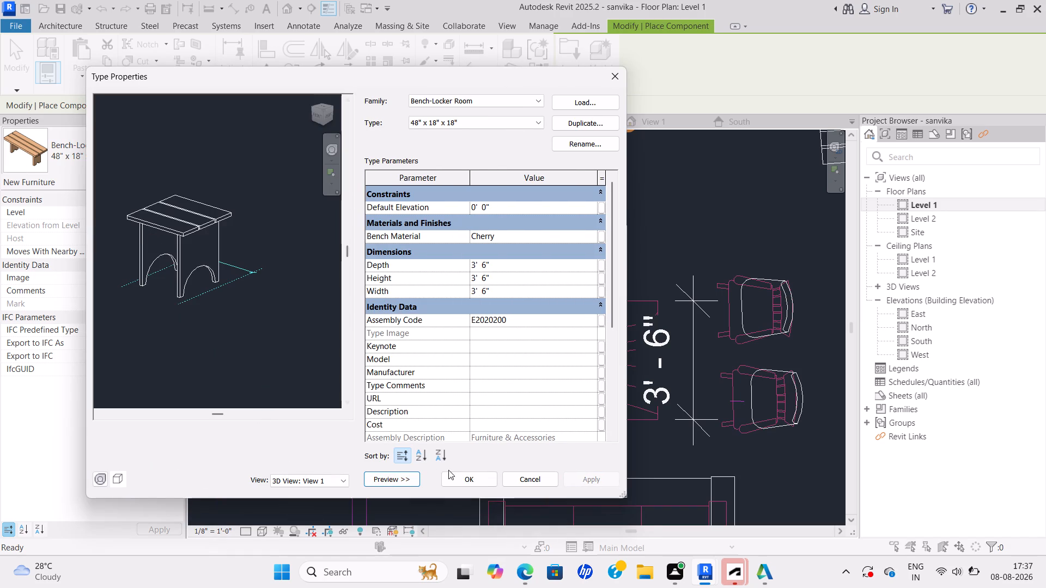
Accept the type properties and place one Bench-Locker Room 48" x 18" x 18" above the waiting-area table outline.
left_click(466, 479)
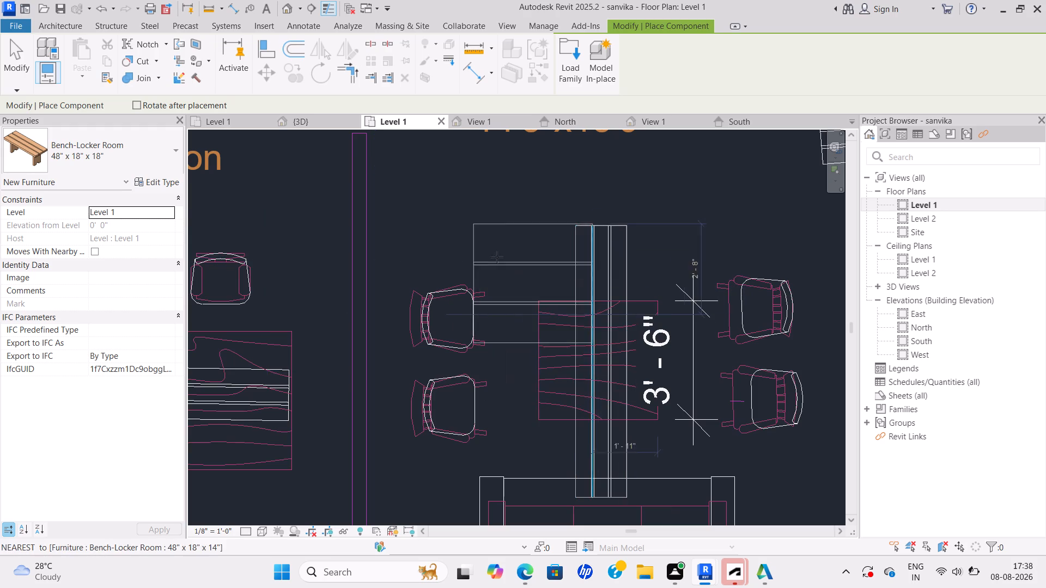
left_click(488, 205)
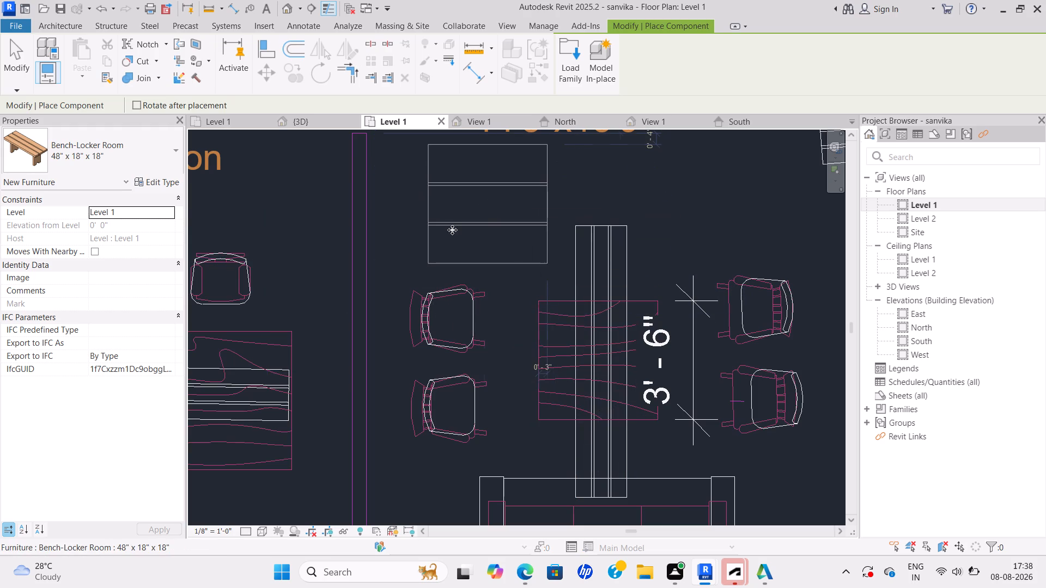
left_click(23, 57)
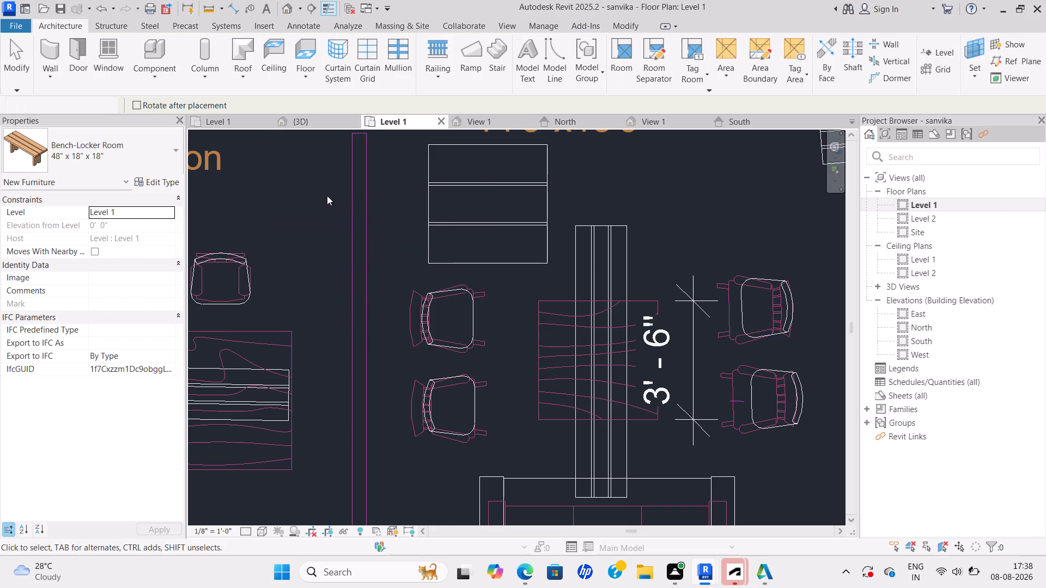
Delete the long, narrow Bench-Locker Room 48" x 18" x 14" bench crossing the waiting-area table outline.
left_click(619, 225)
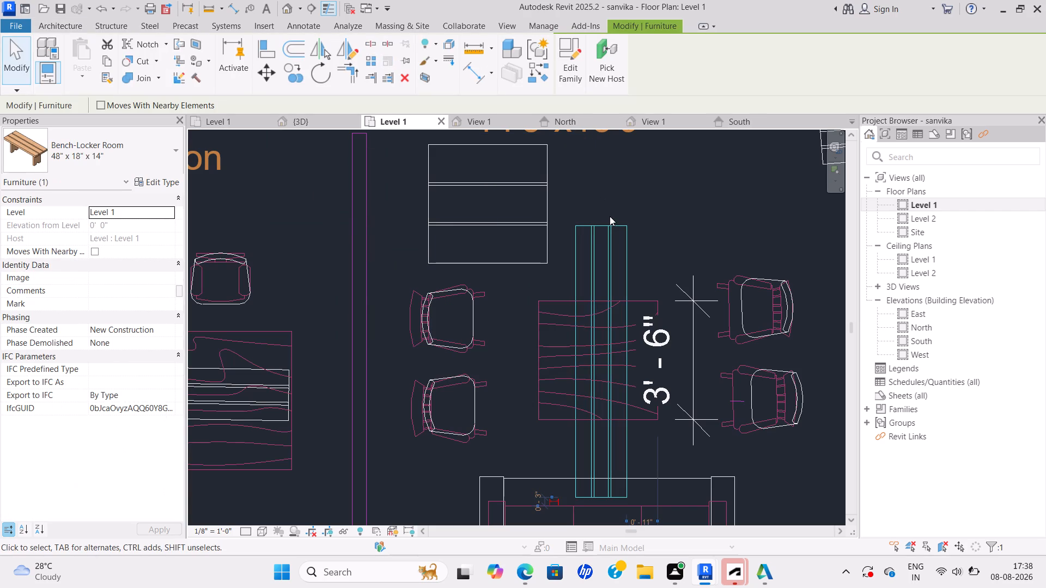
key("Delete")
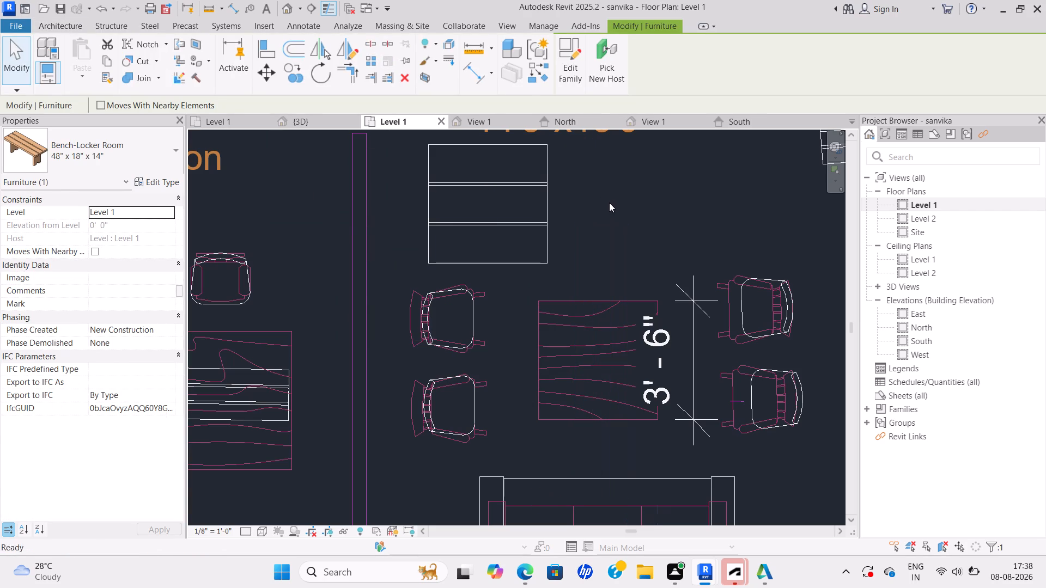
Move the new square bench straight down about 4' 7" so its bottom edge lines up with the waiting-area table outline.
left_click(538, 265)
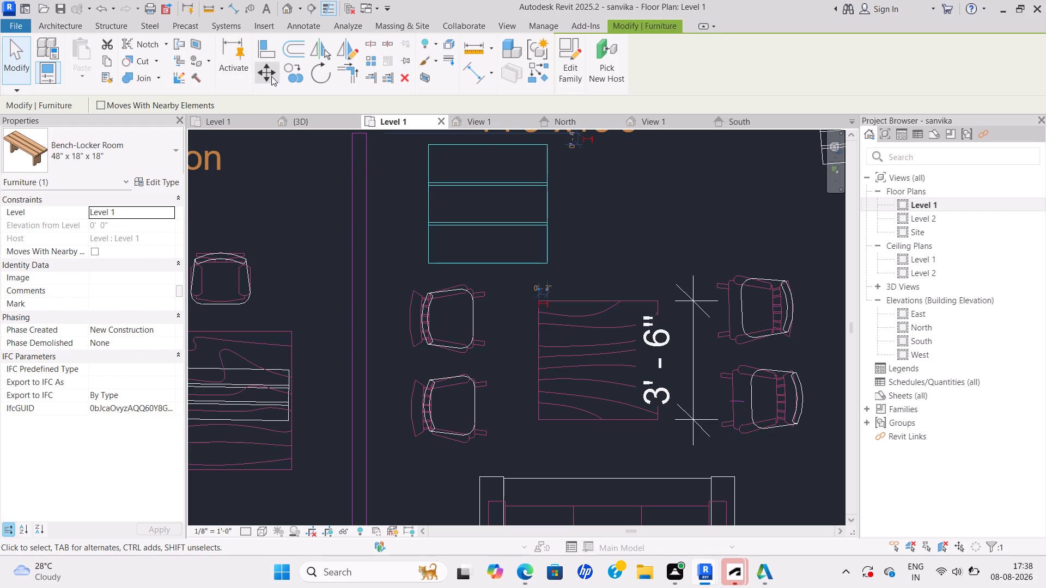
left_click(271, 76)
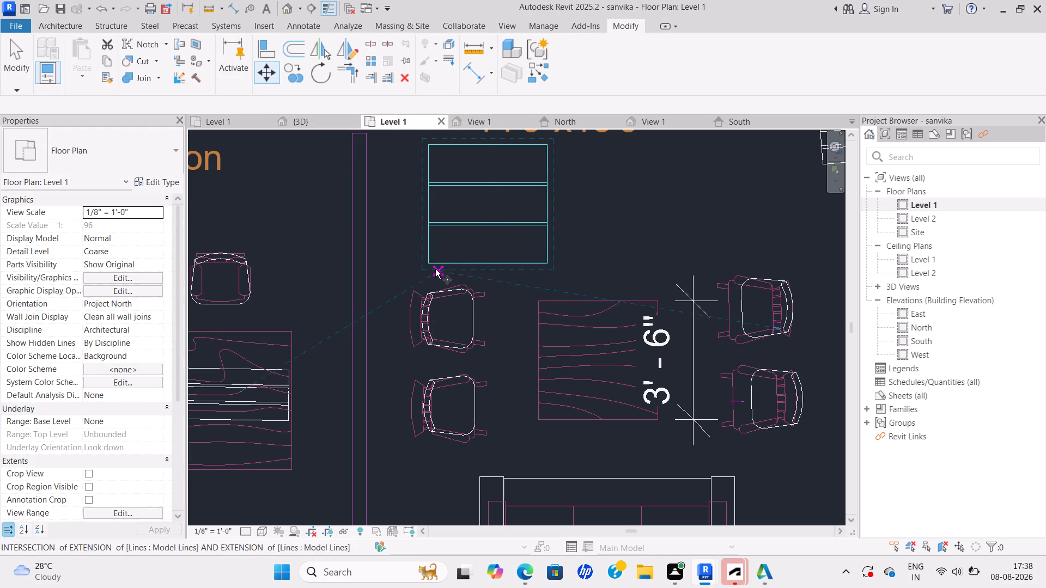
left_click(546, 265)
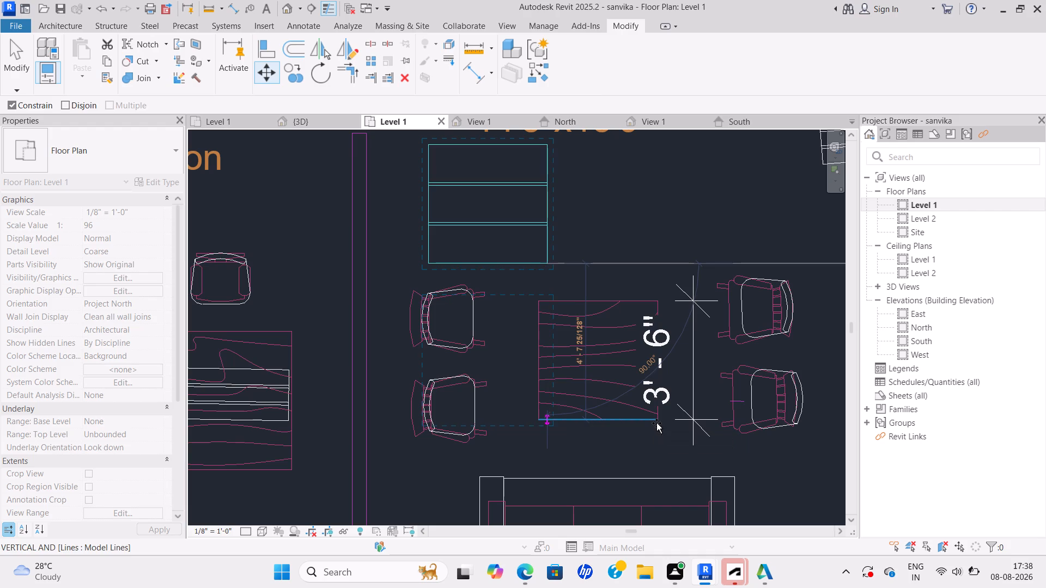
left_click(656, 423)
left_click(543, 267)
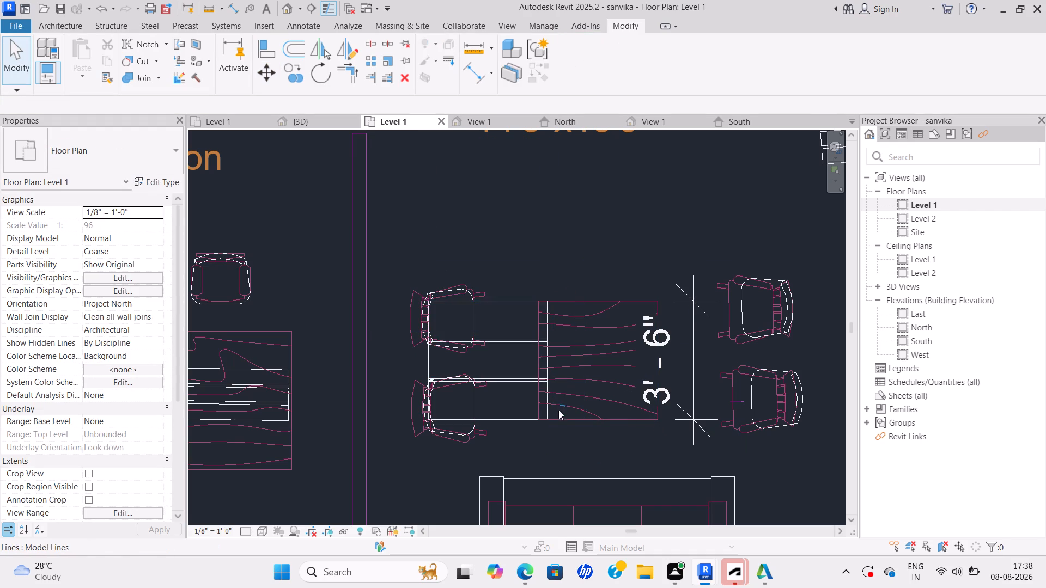
Align the square bench's right edge to the right edge of the waiting-area table outline.
scroll(554, 413, "up", 5)
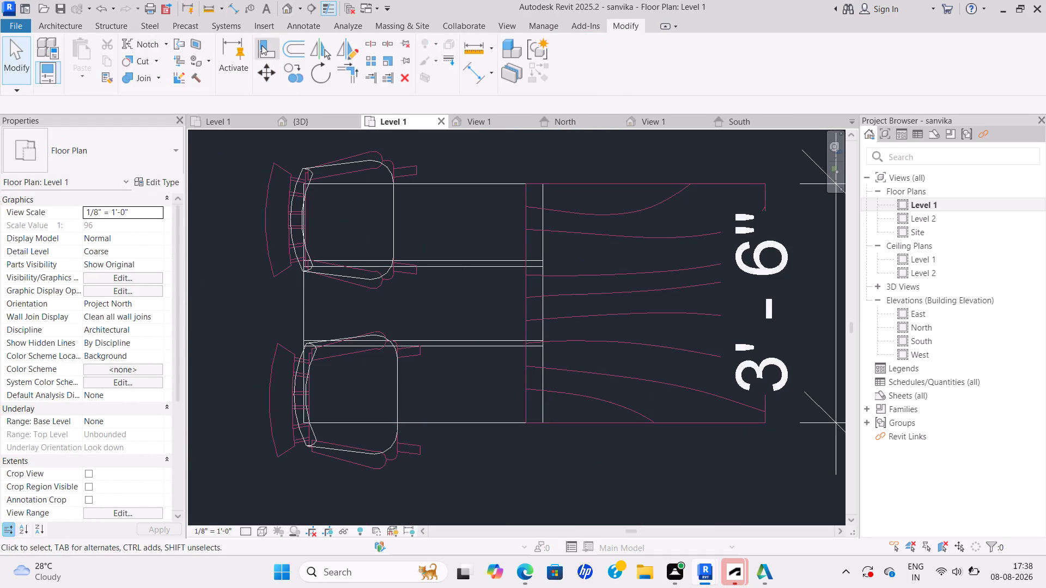
left_click(259, 49)
scroll(360, 182, "down", 3)
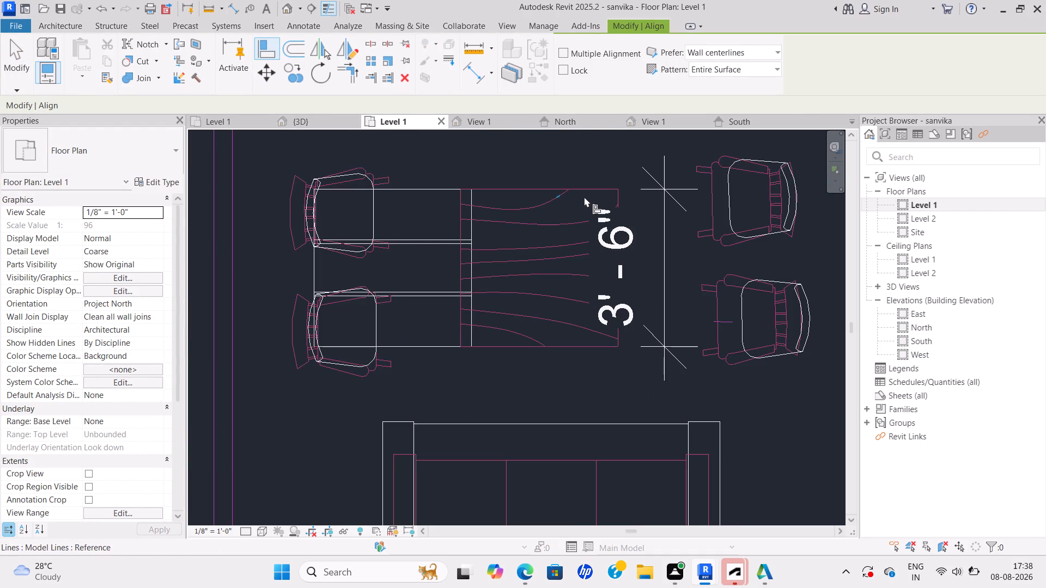
left_click(622, 333)
left_click(475, 321)
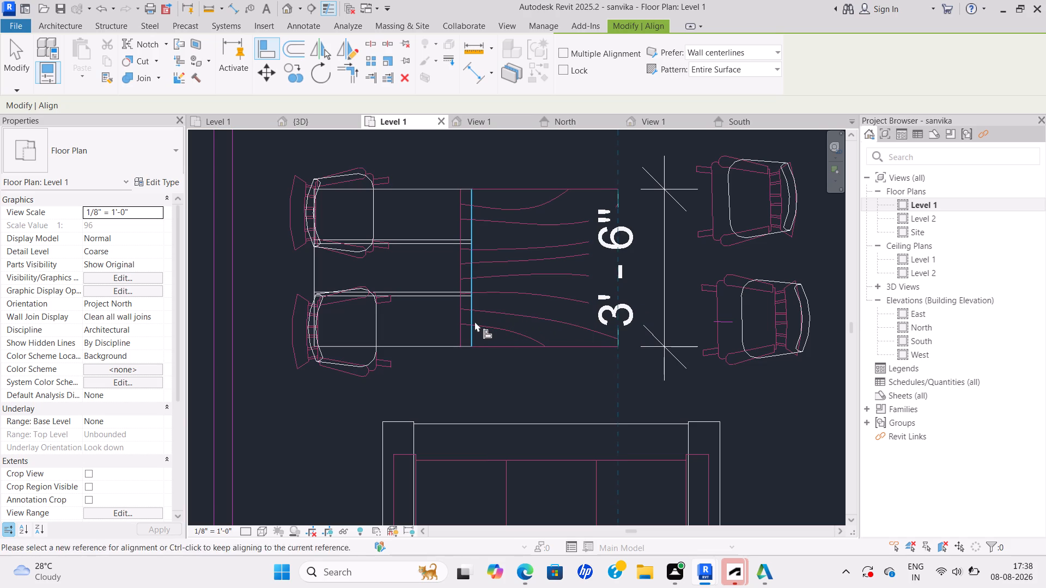
scroll(529, 299, "down", 4)
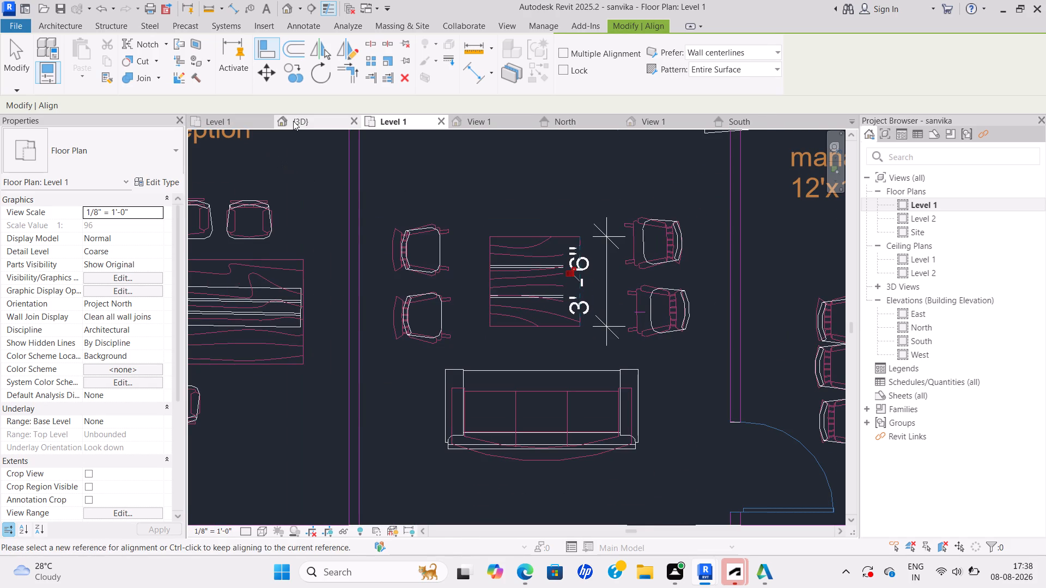
Examine the waiting-area table and the surrounding chairs, sofa and benches in the 3D view.
left_click(293, 121)
scroll(515, 238, "up", 3)
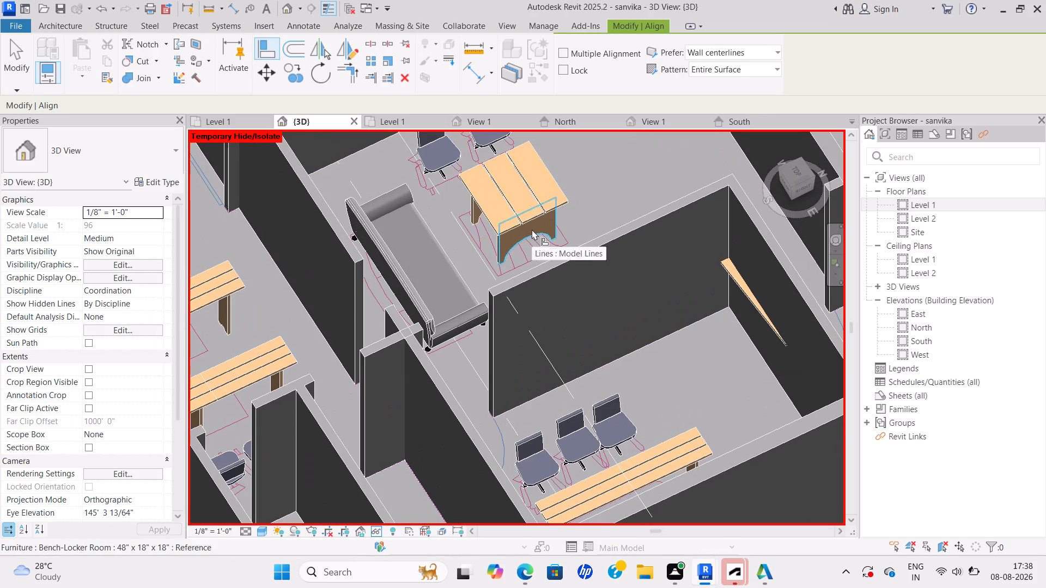
scroll(548, 252, "down", 3)
middle_click_drag(573, 294, 595, 313)
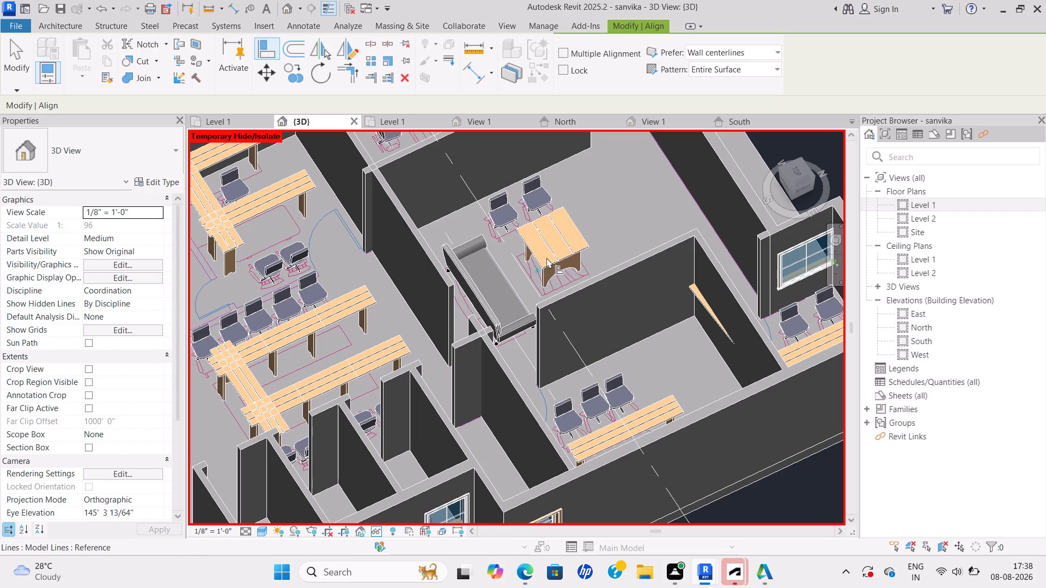
scroll(573, 264, "up", 4)
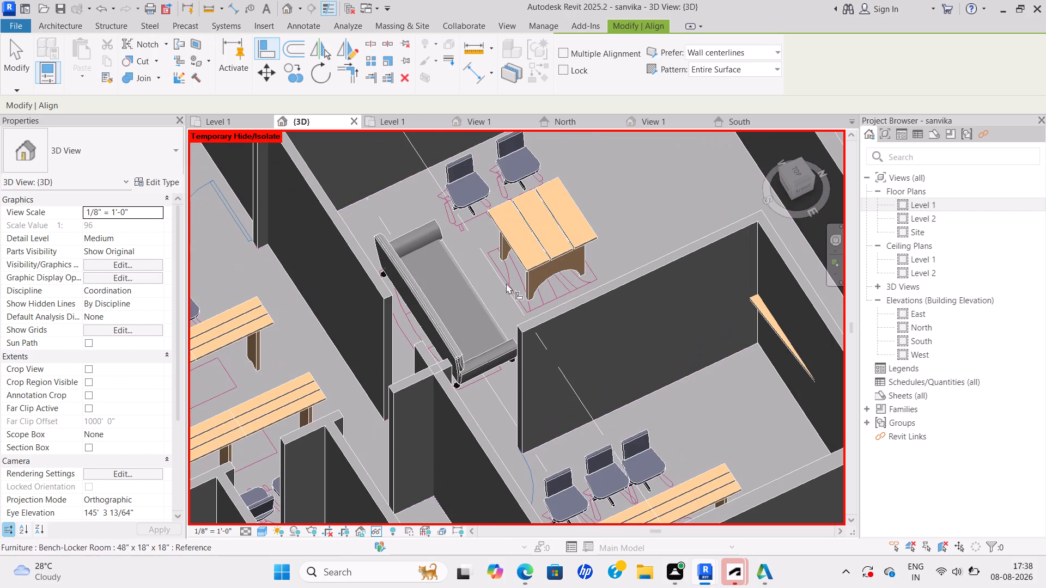
scroll(506, 283, "up", 1)
scroll(478, 289, "down", 3)
middle_click_drag(579, 267, 627, 245)
scroll(476, 299, "down", 2)
middle_click_drag(473, 299, 523, 277)
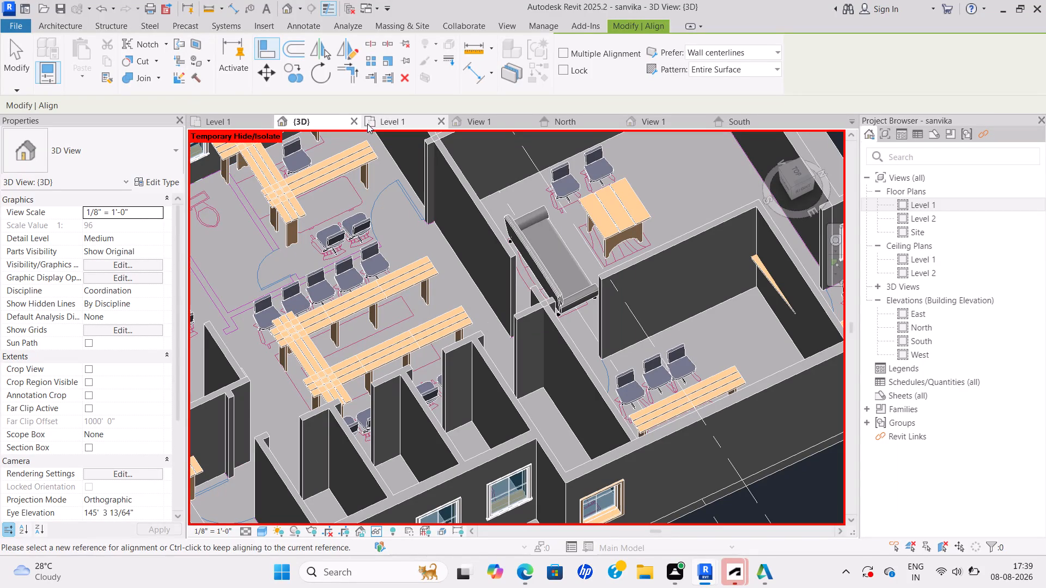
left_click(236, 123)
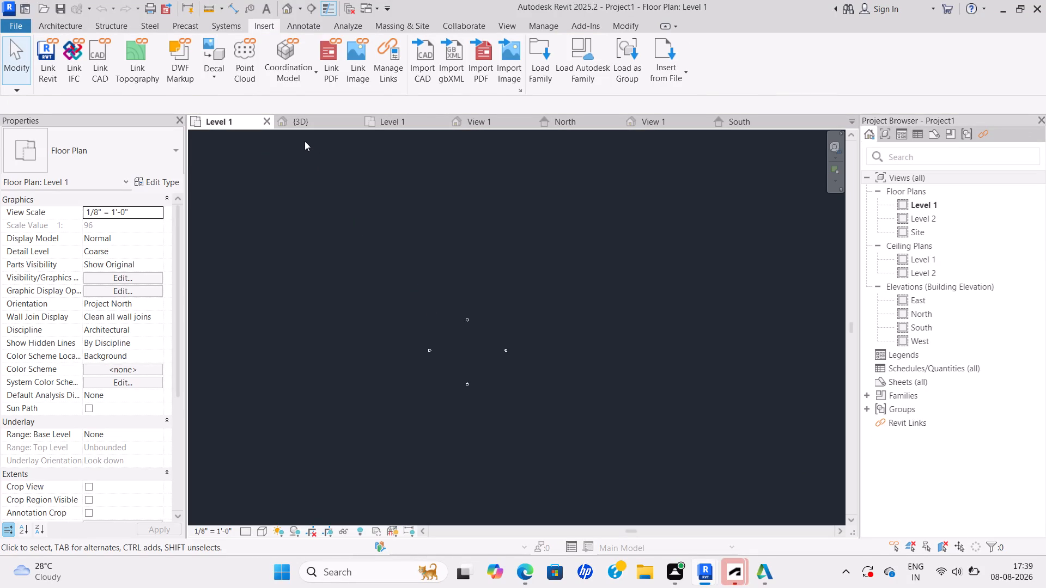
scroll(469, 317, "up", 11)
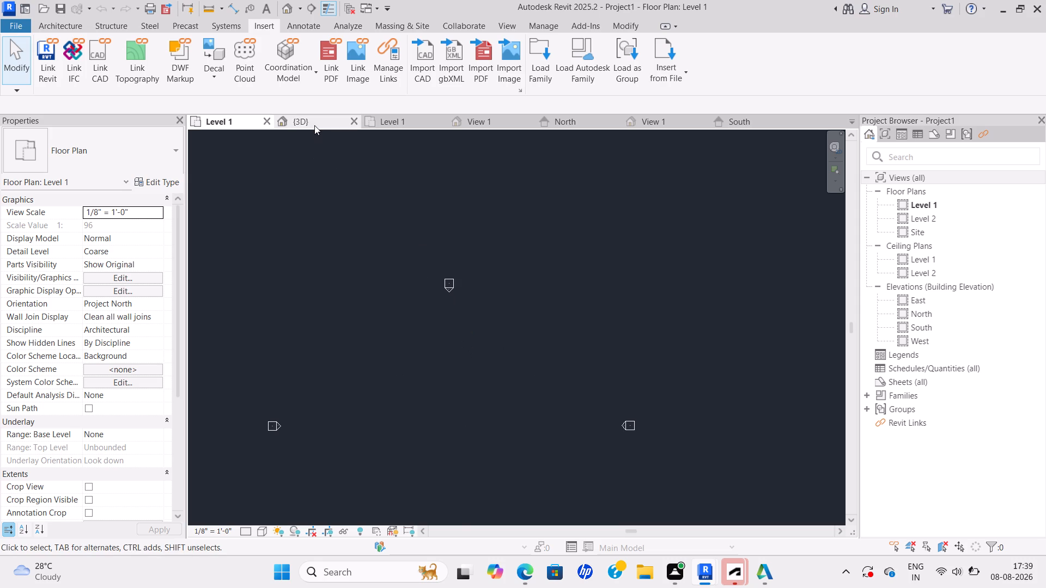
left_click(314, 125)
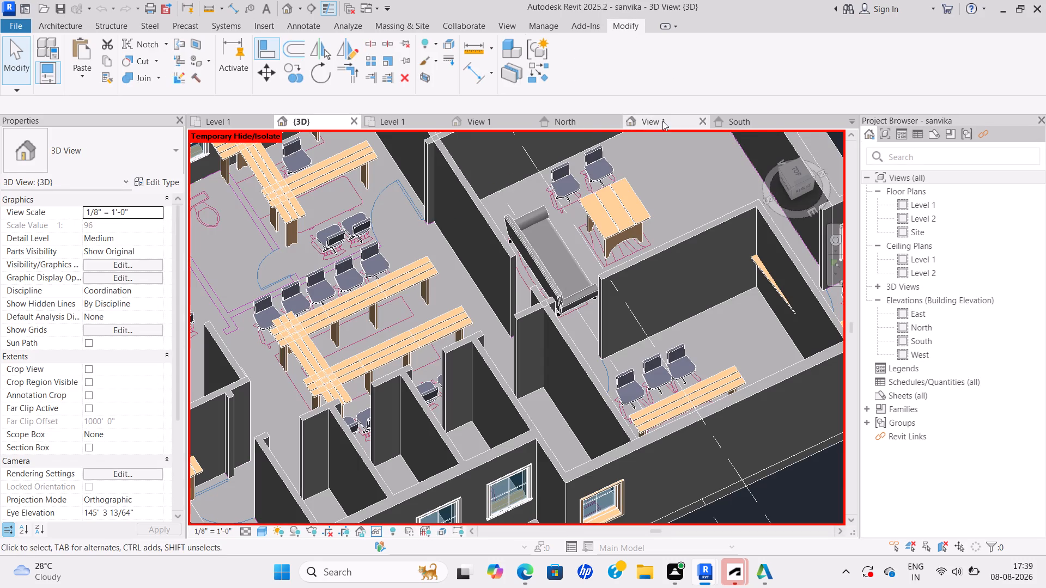
Review the reception and waiting-area furniture against the drawn outlines in the Level 1 floor plan.
double_click(917, 207)
scroll(513, 269, "down", 5)
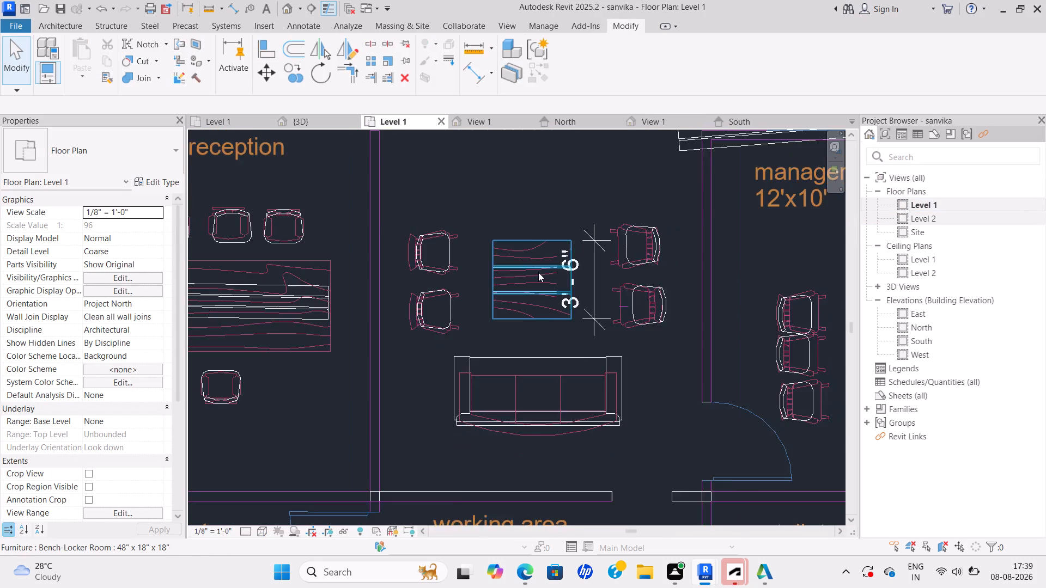
middle_click_drag(457, 278, 502, 307)
scroll(446, 311, "up", 4)
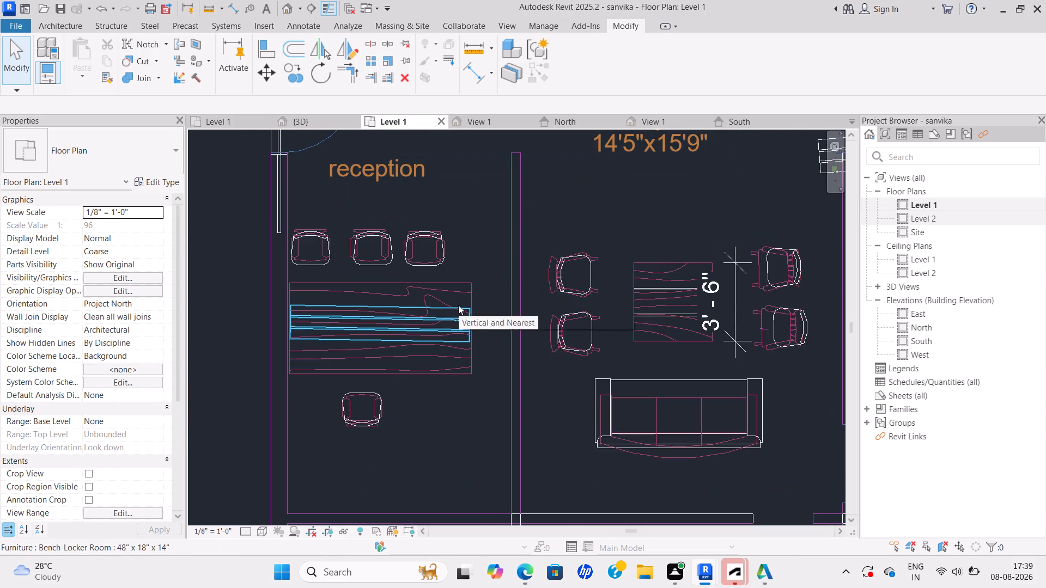
scroll(458, 305, "up", 5)
middle_click_drag(469, 315, 521, 305)
scroll(503, 315, "down", 5)
middle_click_drag(503, 316, 511, 314)
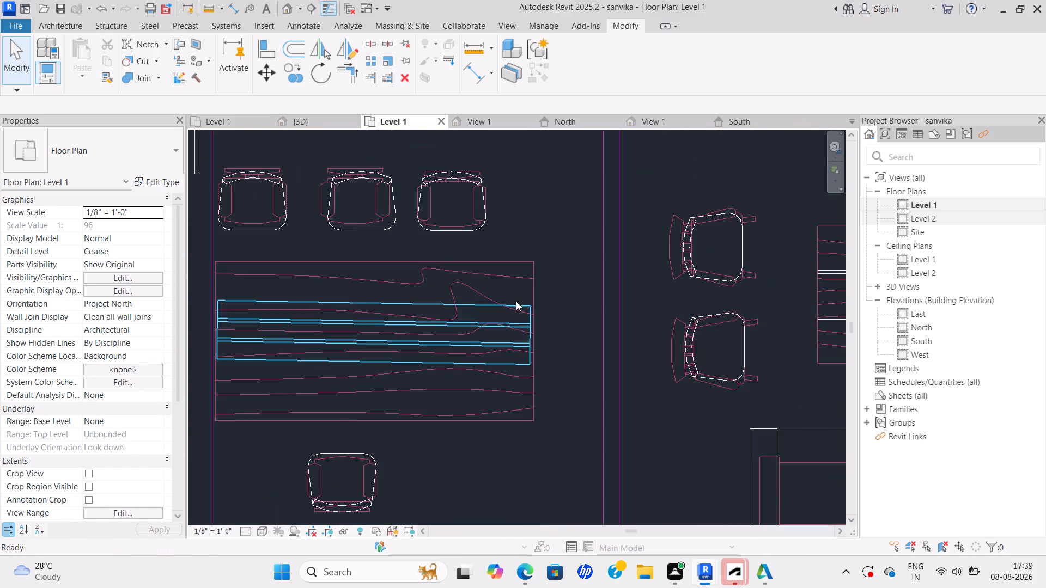
scroll(512, 339, "down", 2)
middle_click_drag(491, 335, 371, 252)
scroll(456, 321, "down", 3)
middle_click_drag(466, 323, 501, 324)
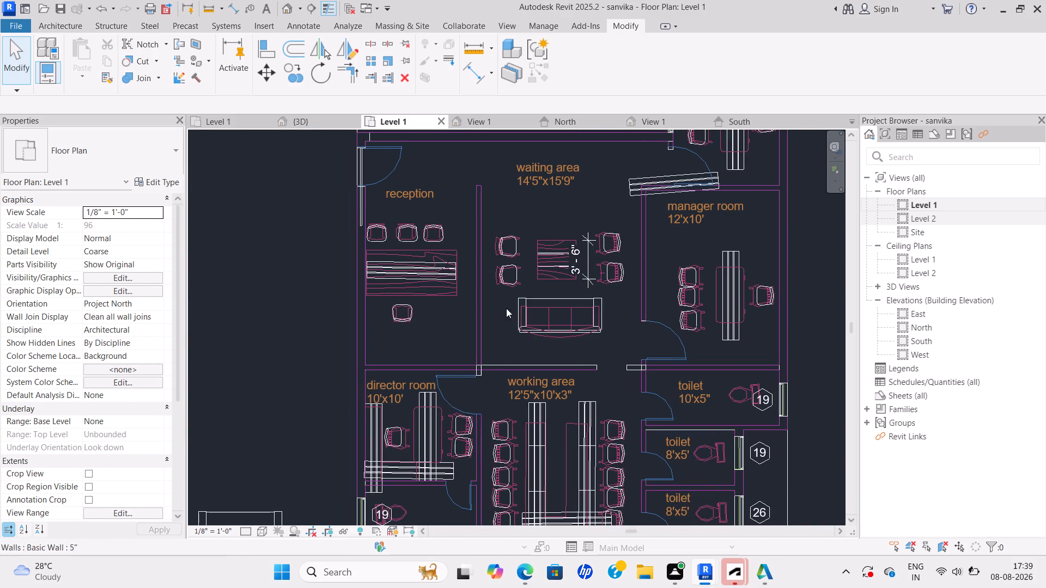
Move the upper bench of the working area's left row into the gap between the two bench rows, clear of the left table outline.
scroll(545, 449, "up", 2)
middle_click_drag(542, 444, 537, 432)
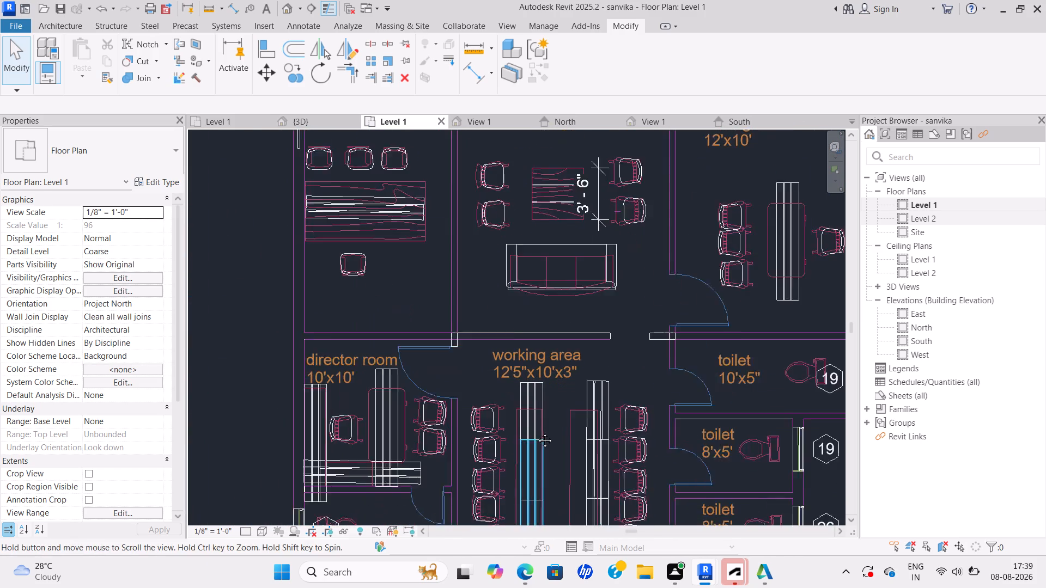
scroll(537, 432, "up", 1)
middle_click_drag(537, 432, 533, 416)
middle_click(531, 405)
scroll(537, 374, "up", 4)
middle_click_drag(518, 328, 510, 236)
middle_click_drag(533, 339, 525, 261)
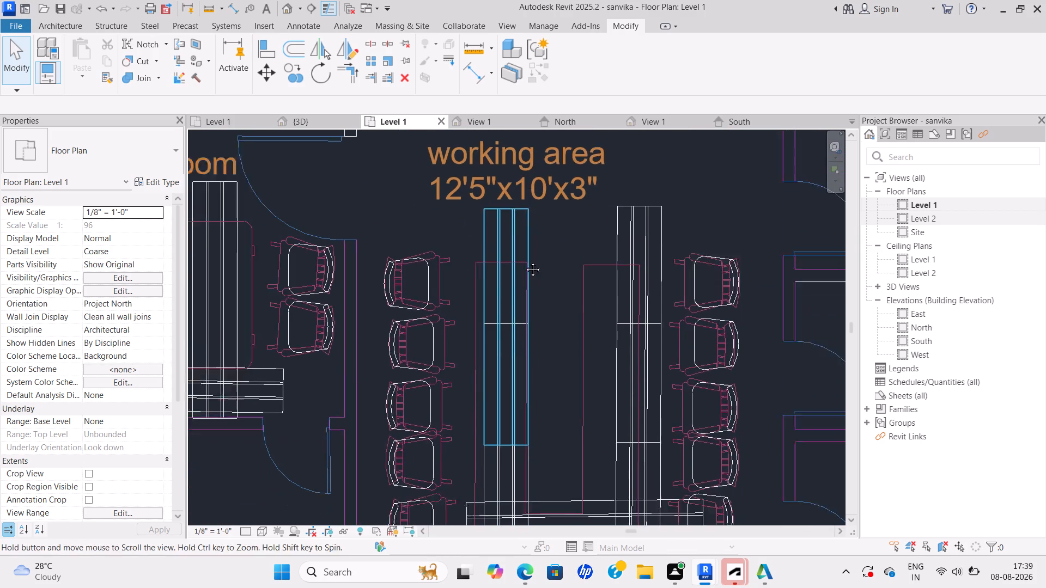
middle_click_drag(525, 261, 522, 248)
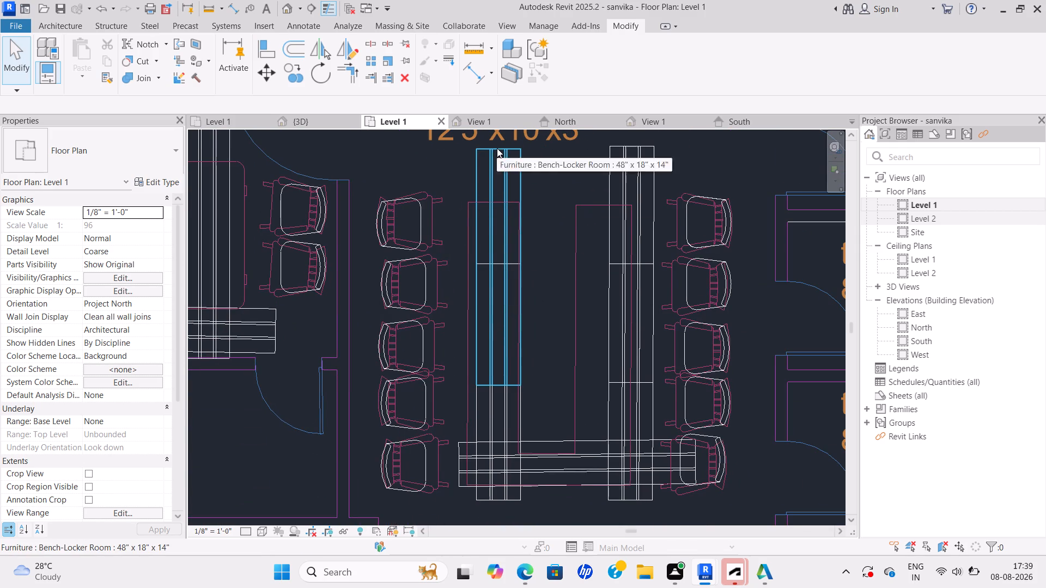
left_click(497, 148)
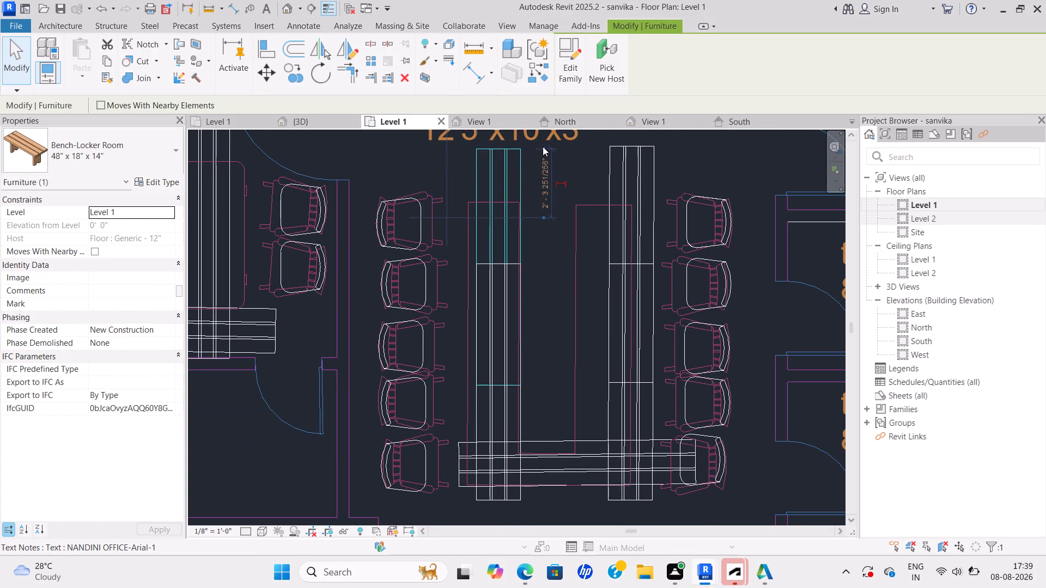
left_click_drag(543, 146, 538, 198)
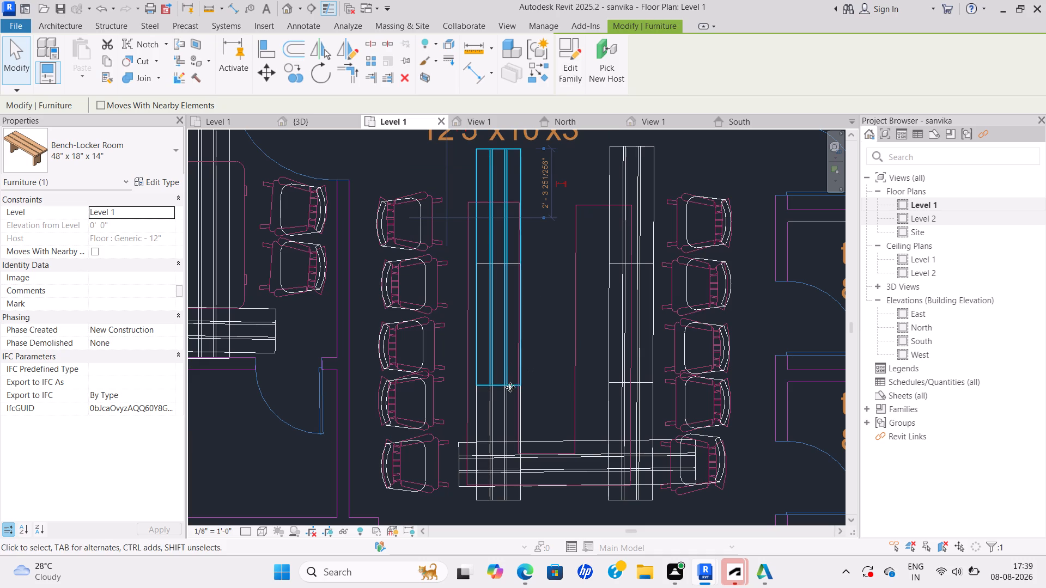
left_click_drag(510, 387, 562, 320)
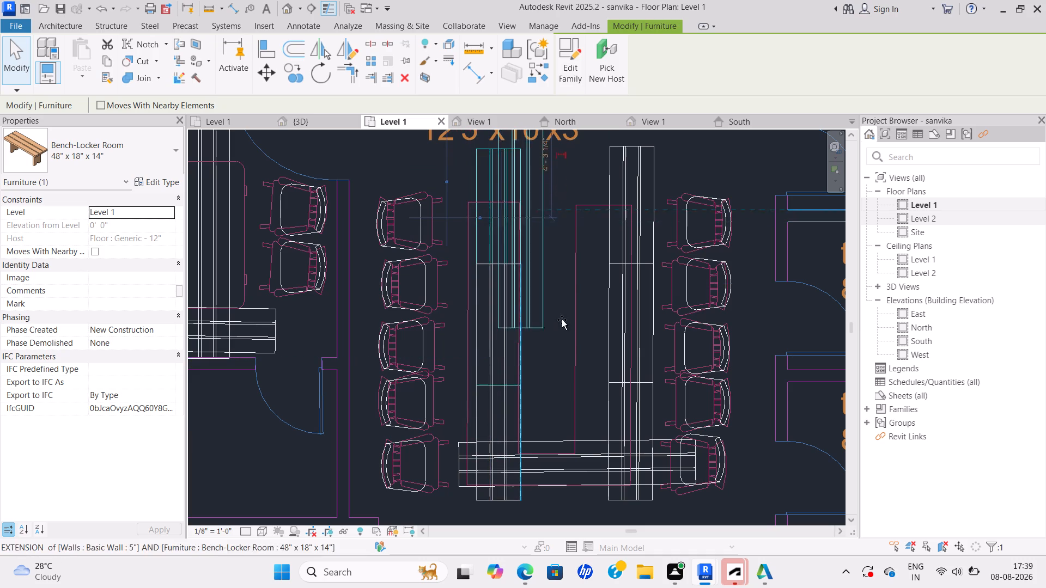
left_click_drag(562, 320, 593, 311)
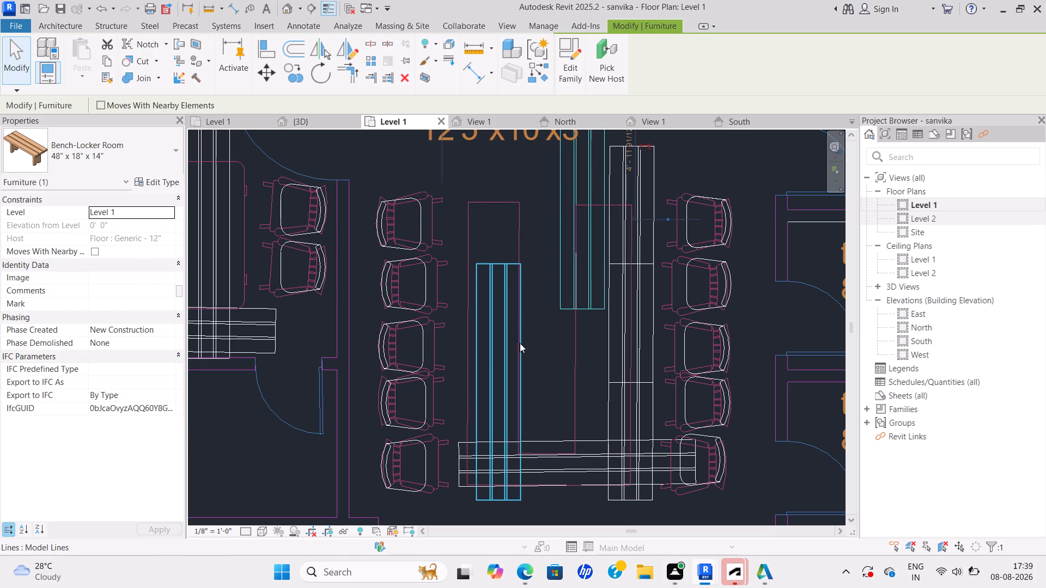
Move the remaining bench of the working area's left row up into the left table outline, with its top end at the outline's upper edge.
left_click_drag(509, 265, 497, 208)
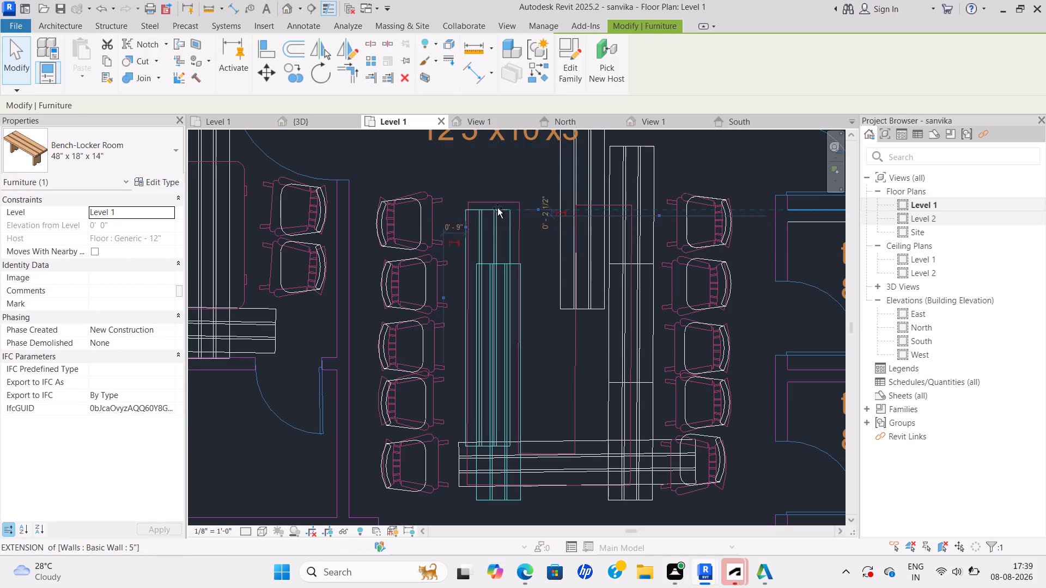
left_click_drag(497, 208, 503, 204)
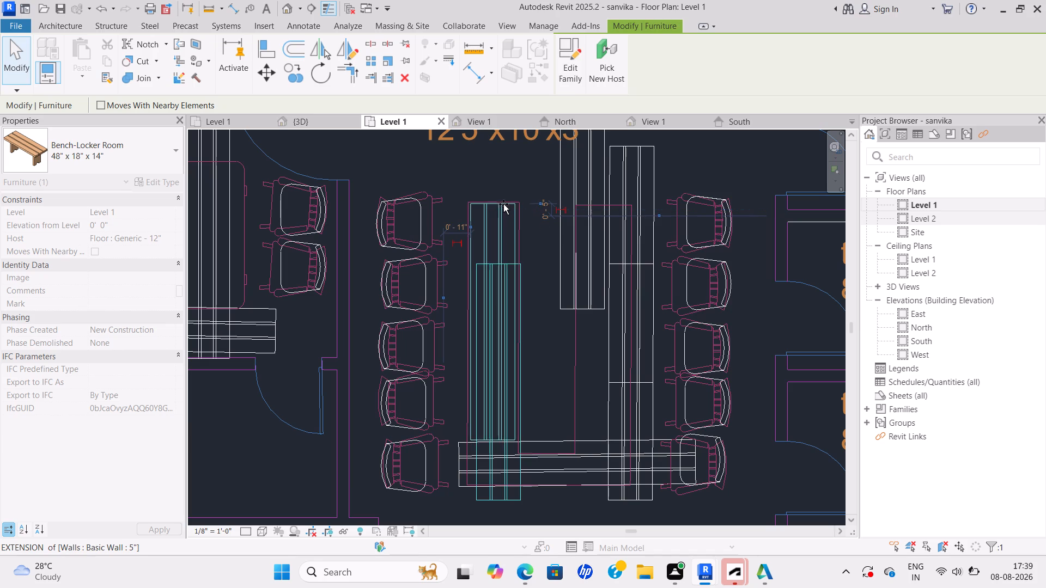
left_click_drag(503, 204, 507, 202)
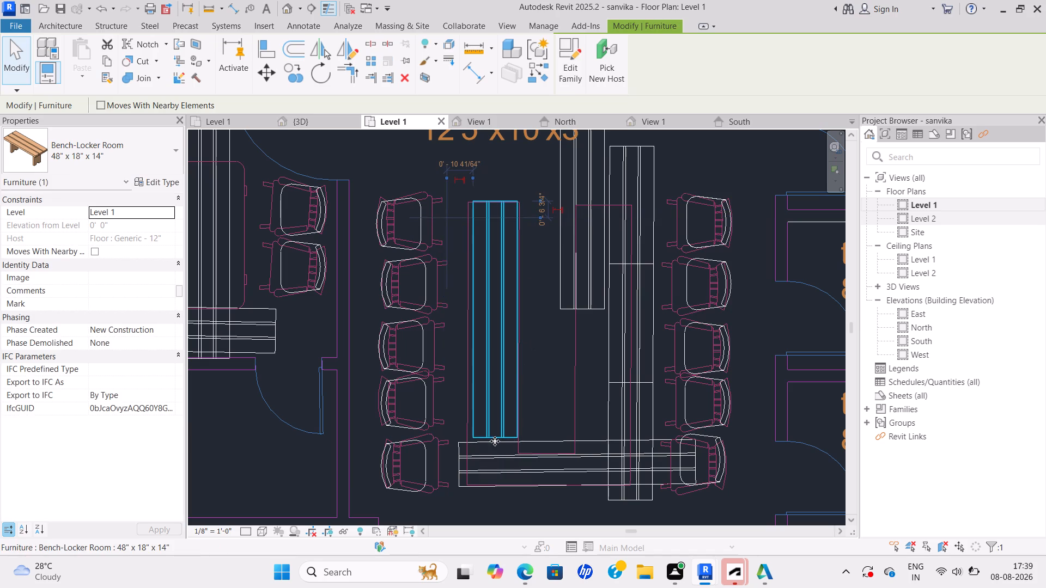
scroll(495, 442, "up", 6)
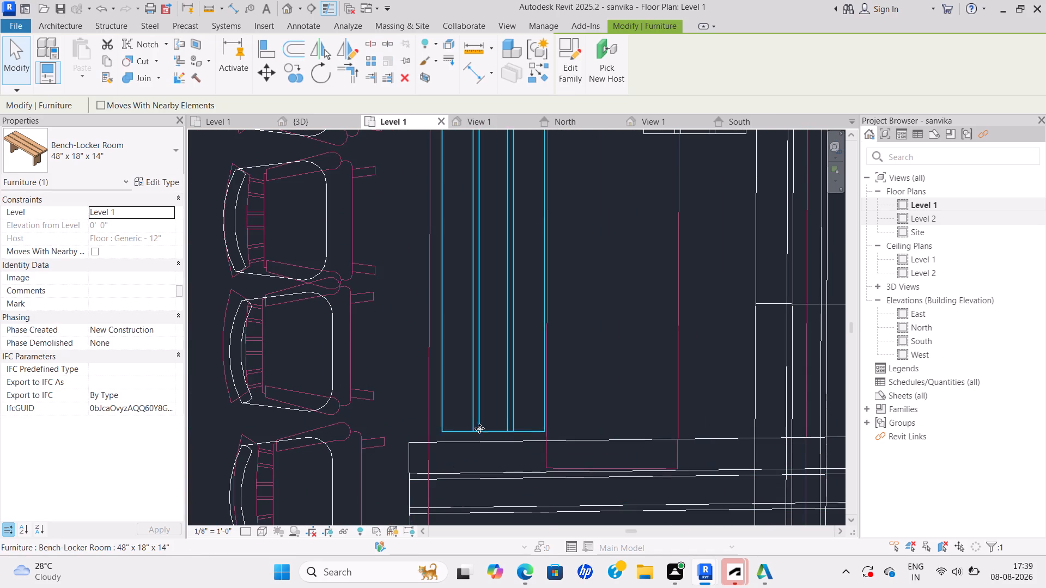
Review the furniture in the working area, waiting area, reception and manager room against the drawn outlines on the Level 1 plan.
middle_click_drag(481, 427, 506, 388)
scroll(495, 409, "down", 3)
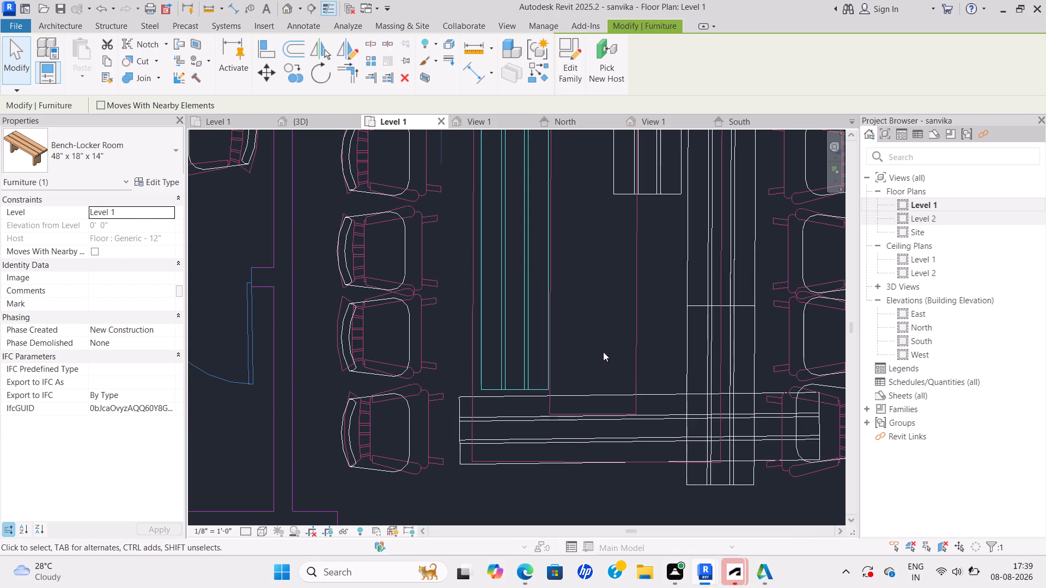
right_click_drag(603, 356, 625, 385)
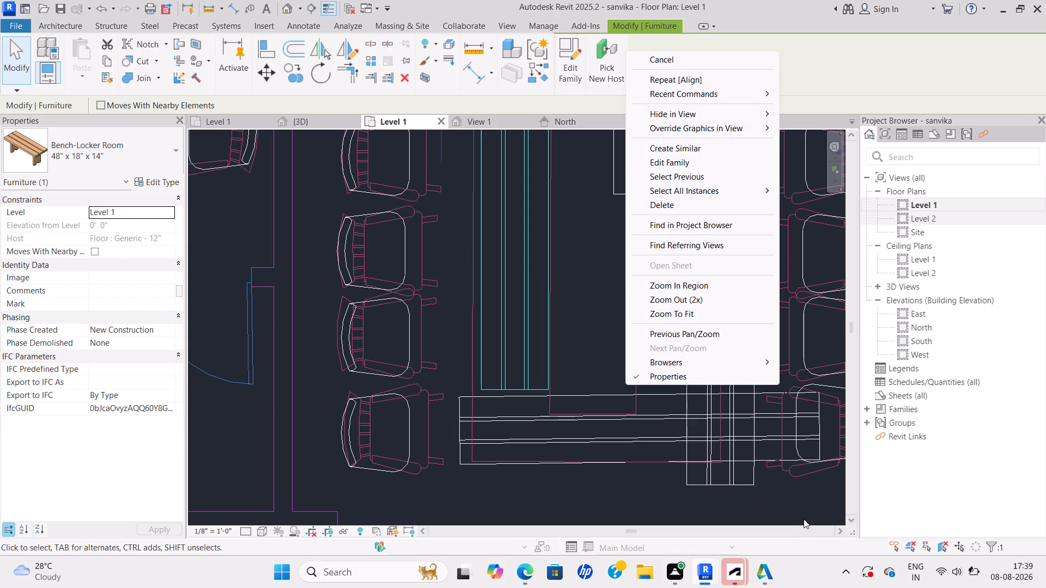
scroll(695, 520, "up", 2)
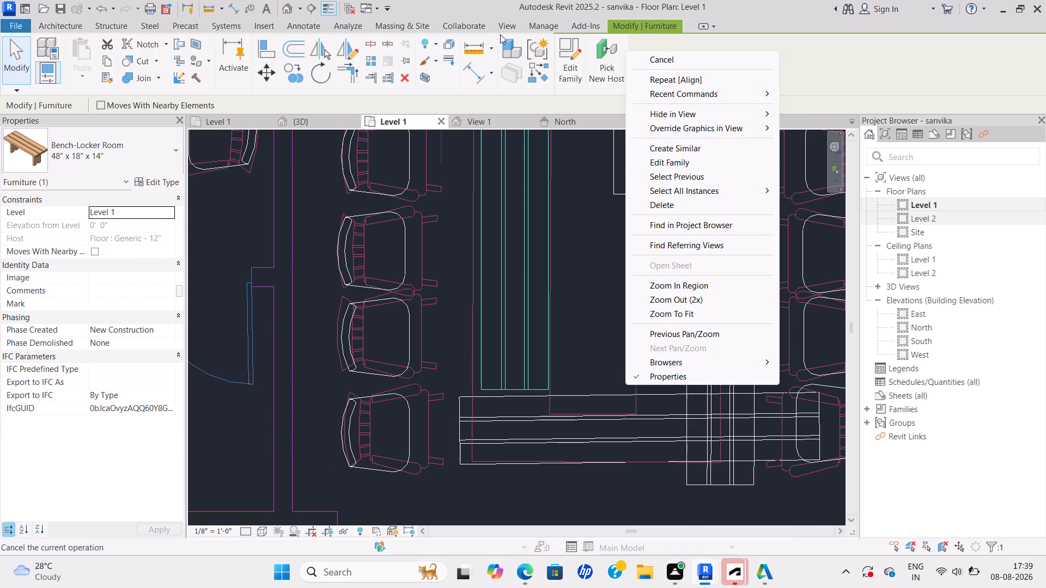
key("Escape")
scroll(518, 191, "down", 7)
middle_click_drag(516, 211, 520, 265)
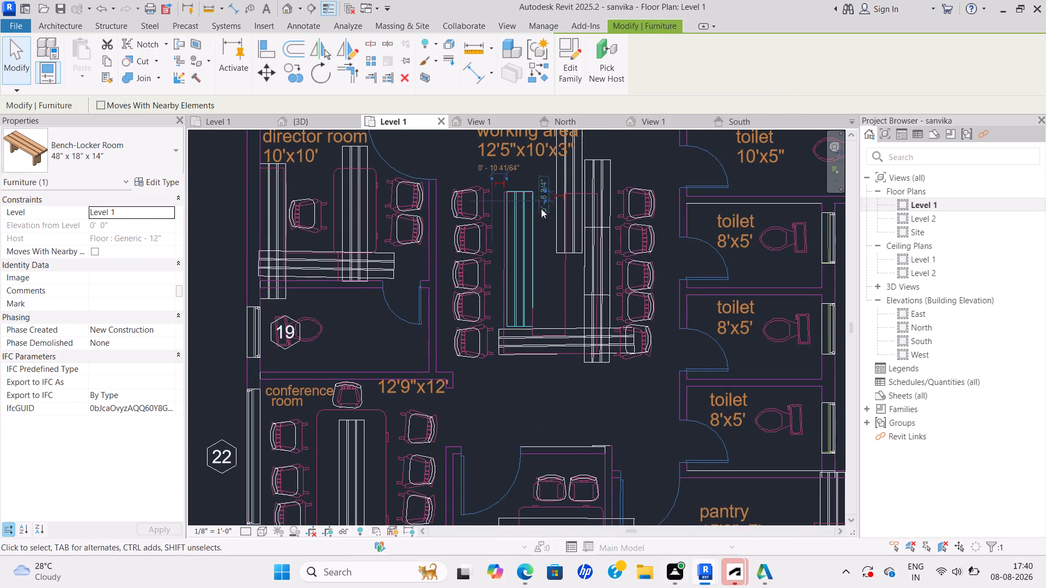
scroll(542, 194, "up", 4)
scroll(543, 200, "down", 5)
middle_click_drag(543, 204, 508, 170)
middle_click(508, 170)
scroll(605, 245, "down", 2)
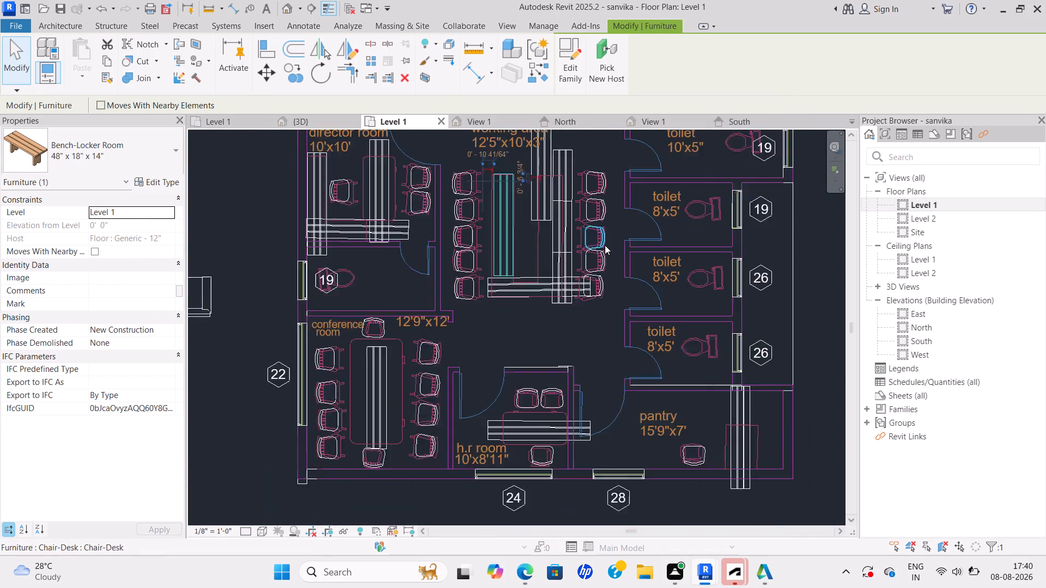
scroll(605, 245, "down", 2)
middle_click_drag(605, 243, 593, 236)
scroll(519, 205, "up", 7)
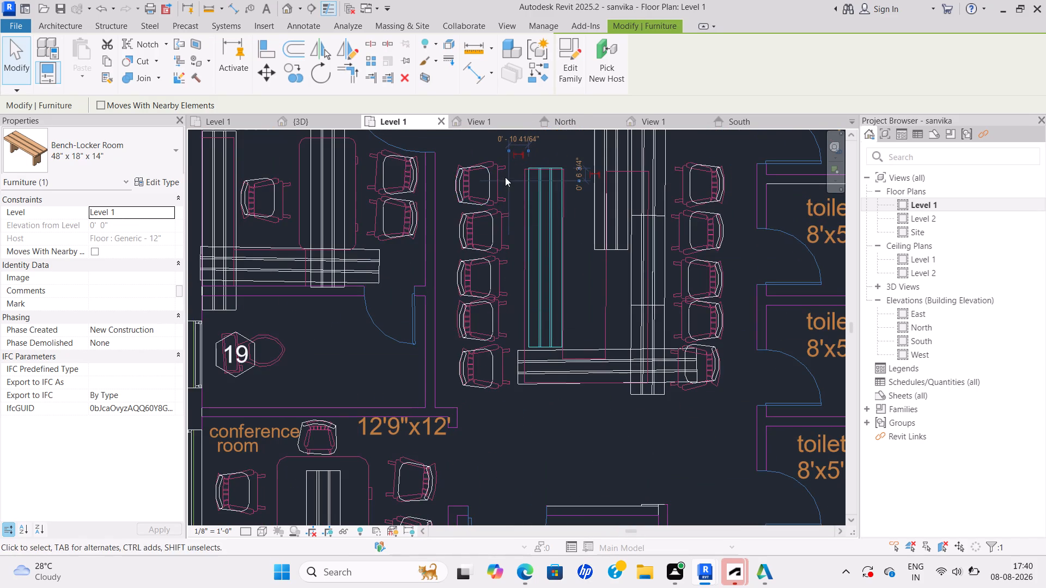
scroll(501, 185, "down", 6)
middle_click_drag(496, 187, 502, 282)
scroll(501, 225, "down", 1)
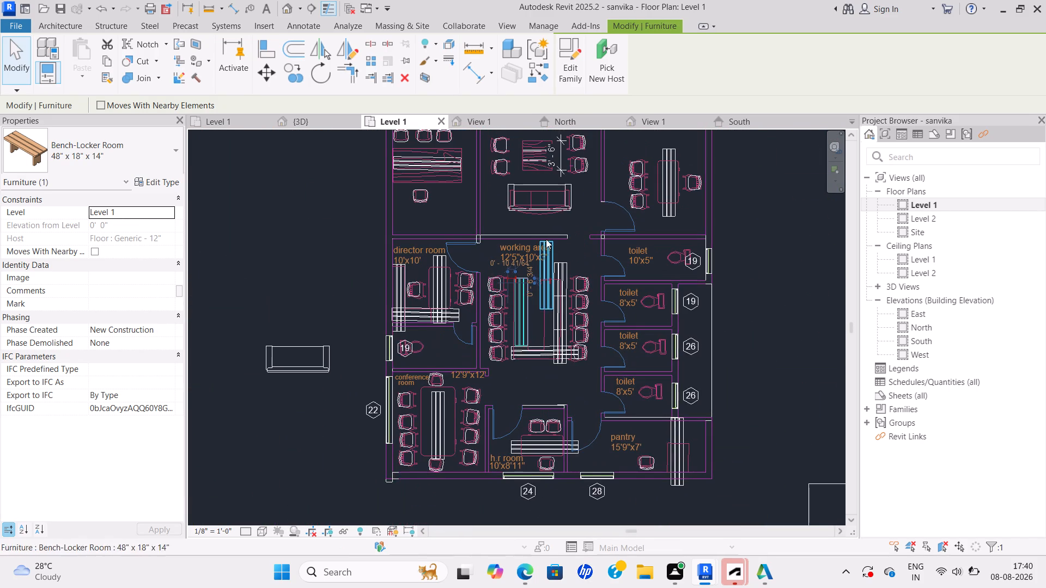
middle_click_drag(547, 177, 533, 279)
scroll(530, 261, "up", 5)
middle_click_drag(619, 281, 616, 280)
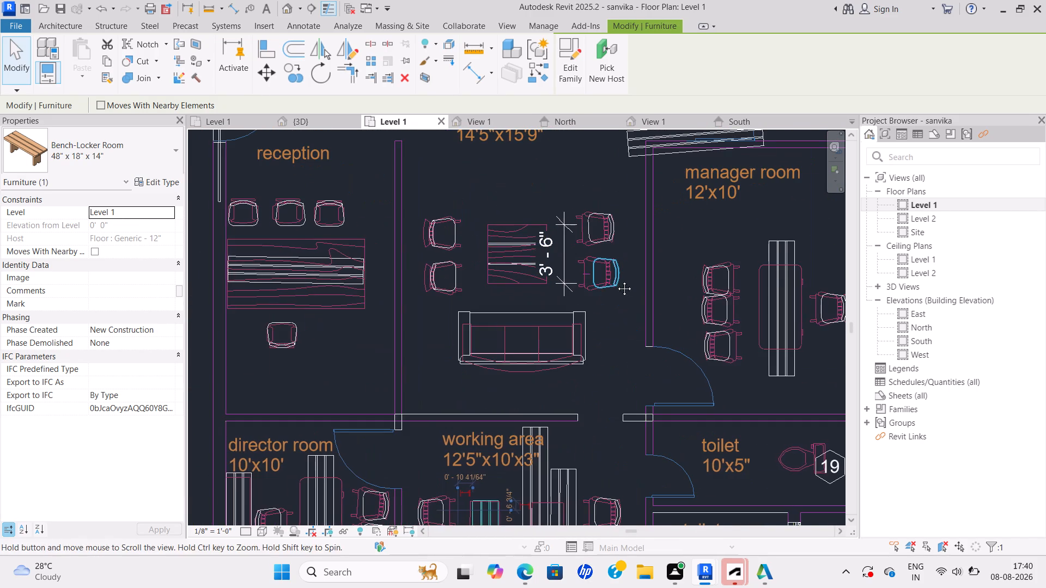
middle_click_drag(616, 280, 582, 270)
middle_click_drag(696, 293, 647, 261)
scroll(778, 280, "up", 3)
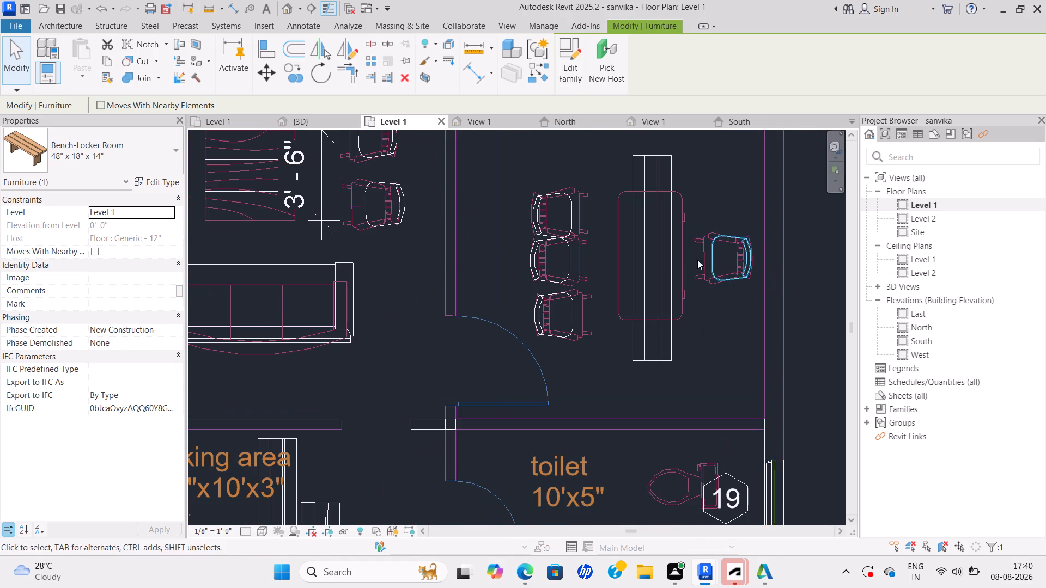
scroll(677, 265, "down", 5)
middle_click_drag(637, 266, 731, 286)
scroll(637, 266, "down", 1)
scroll(624, 287, "up", 3)
scroll(624, 287, "down", 1)
middle_click_drag(625, 287, 656, 228)
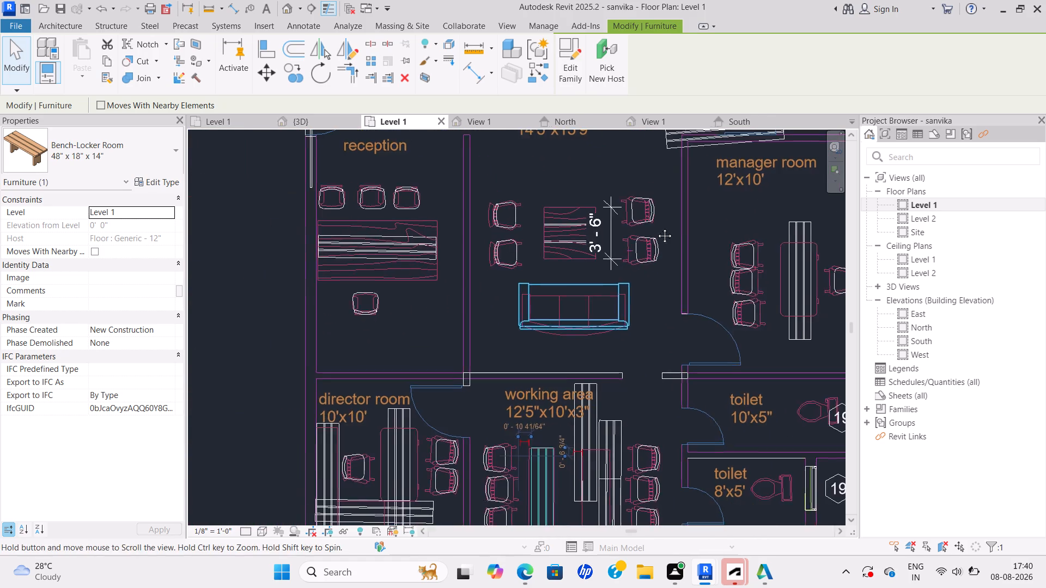
middle_click_drag(656, 228, 680, 193)
middle_click_drag(641, 307, 654, 250)
scroll(624, 313, "up", 5)
scroll(624, 313, "down", 4)
middle_click_drag(619, 302, 616, 293)
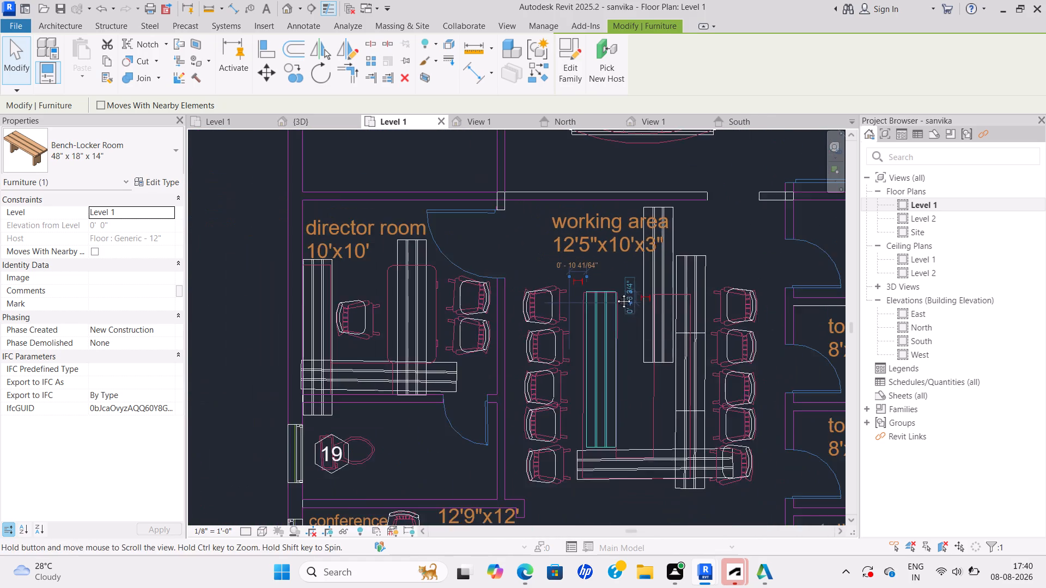
middle_click_drag(616, 293, 612, 280)
scroll(607, 385, "up", 5)
Move the bench in the working area's left table outline down against the outline's left edge, so its lower end overlaps the horizontal bench.
left_click(592, 427)
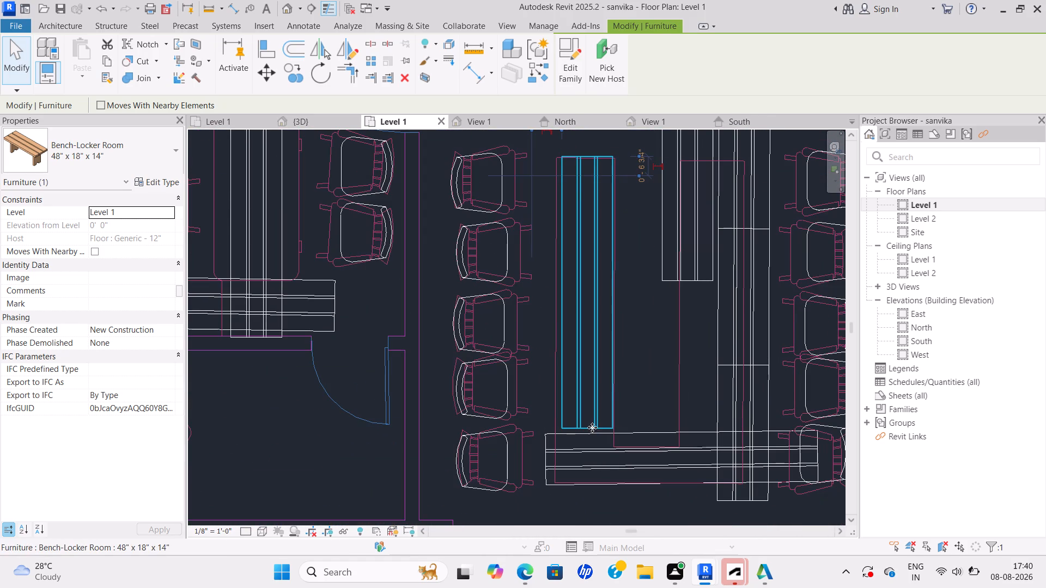
left_click(564, 427)
key("Escape")
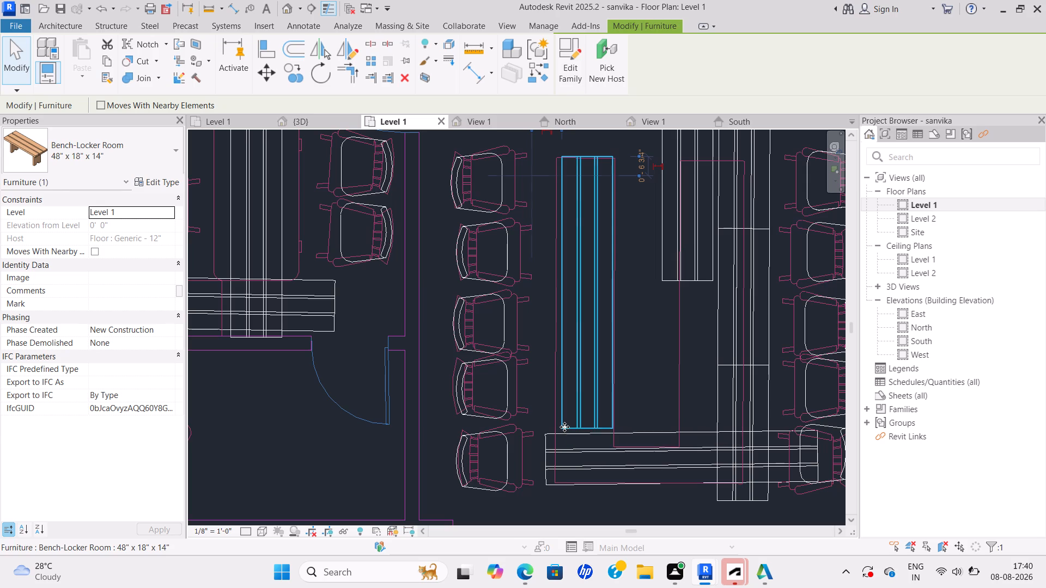
left_click(564, 427)
left_click(561, 430)
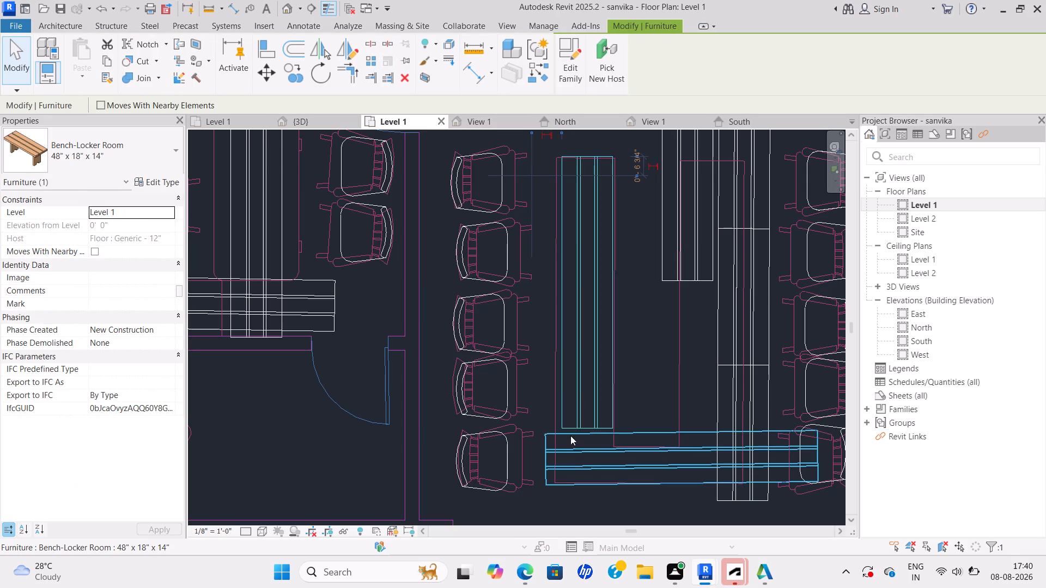
left_click(562, 428)
left_click_drag(563, 429, 560, 462)
left_click_drag(559, 463, 557, 481)
key("Escape")
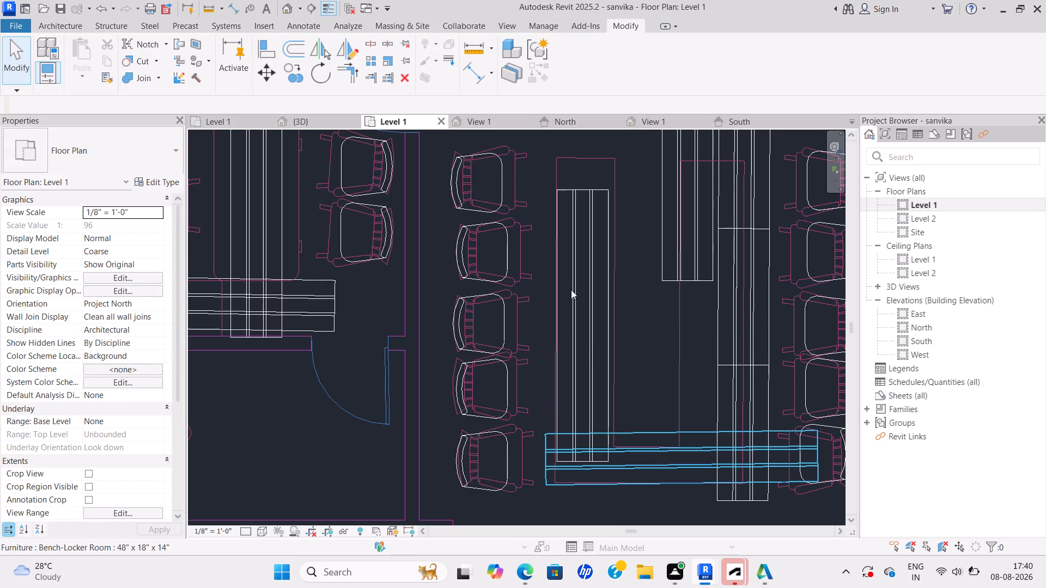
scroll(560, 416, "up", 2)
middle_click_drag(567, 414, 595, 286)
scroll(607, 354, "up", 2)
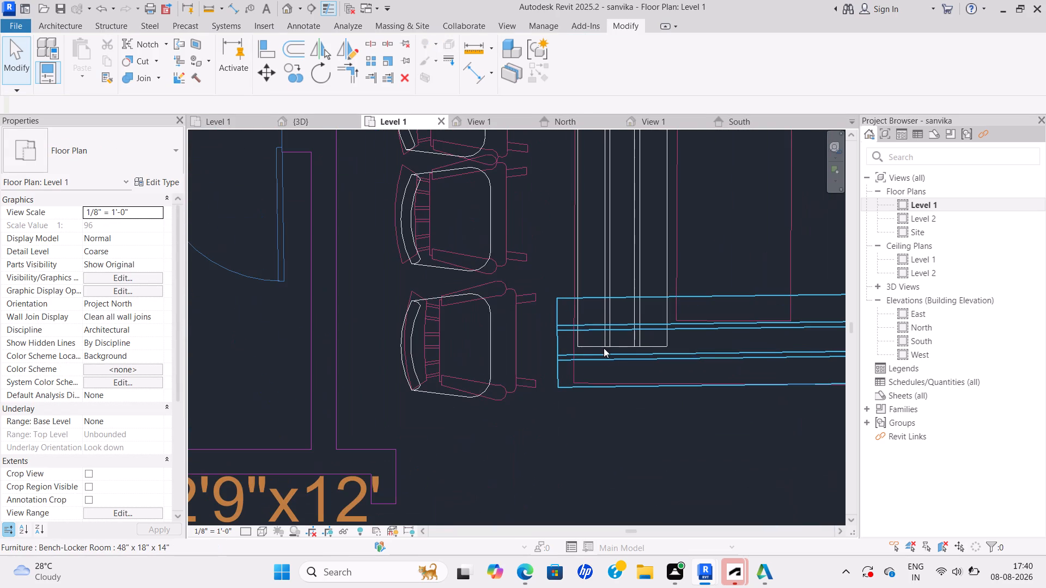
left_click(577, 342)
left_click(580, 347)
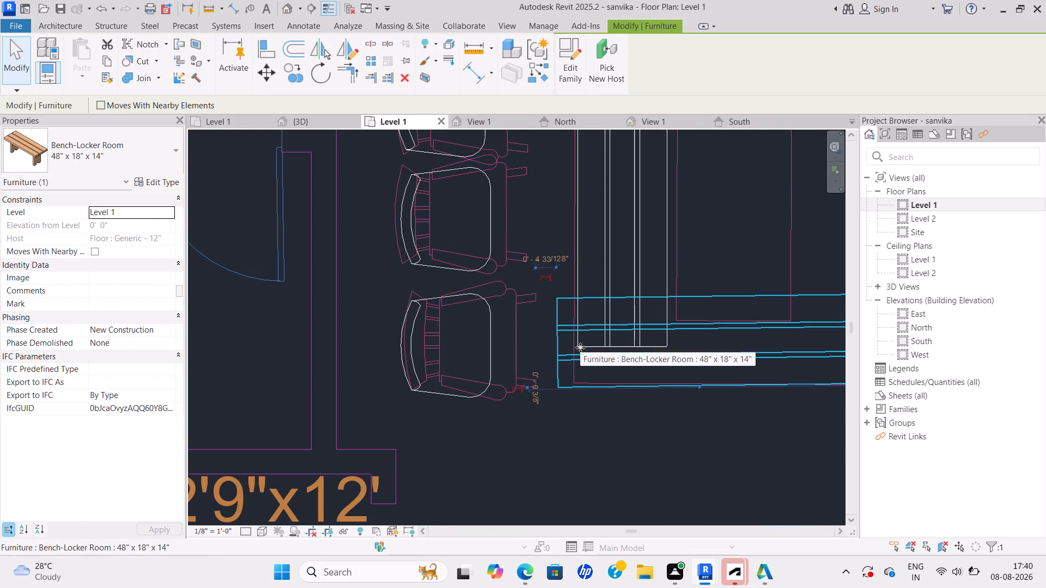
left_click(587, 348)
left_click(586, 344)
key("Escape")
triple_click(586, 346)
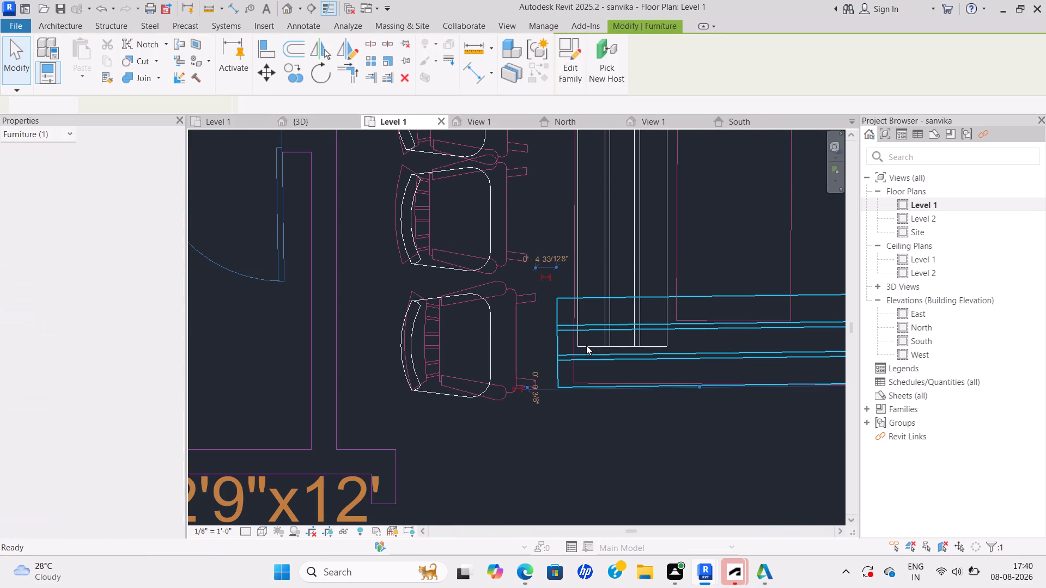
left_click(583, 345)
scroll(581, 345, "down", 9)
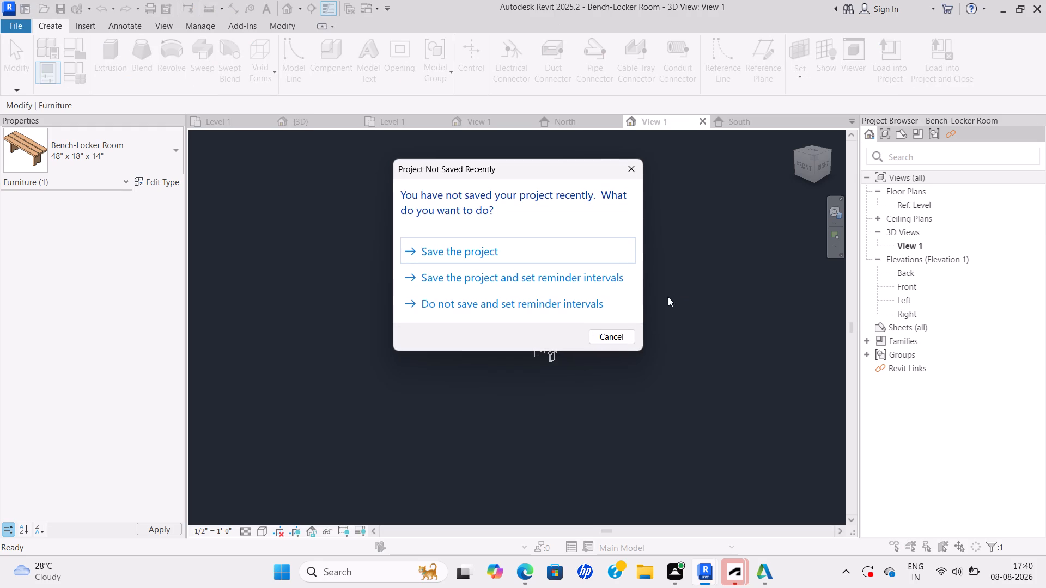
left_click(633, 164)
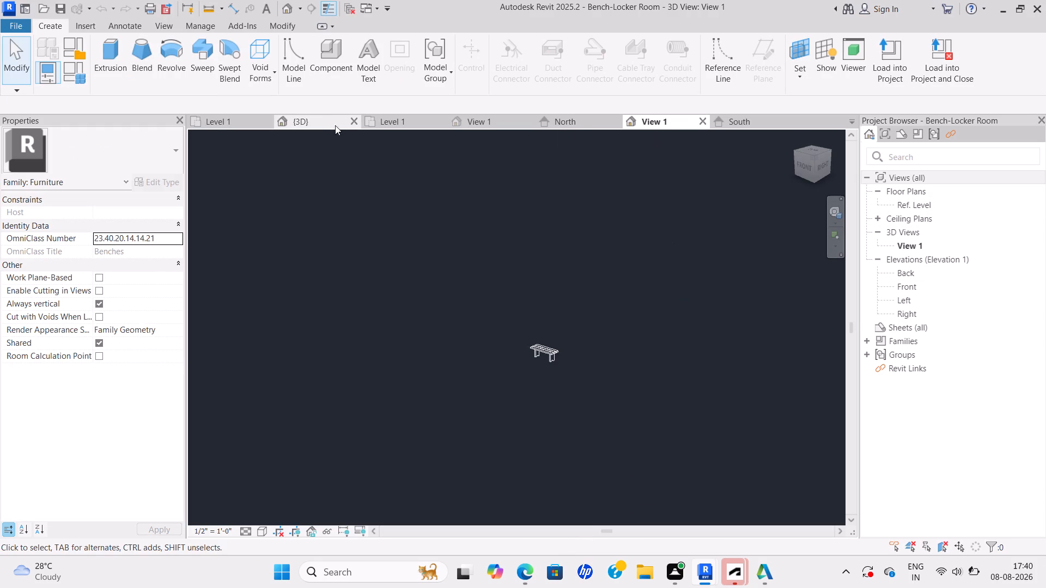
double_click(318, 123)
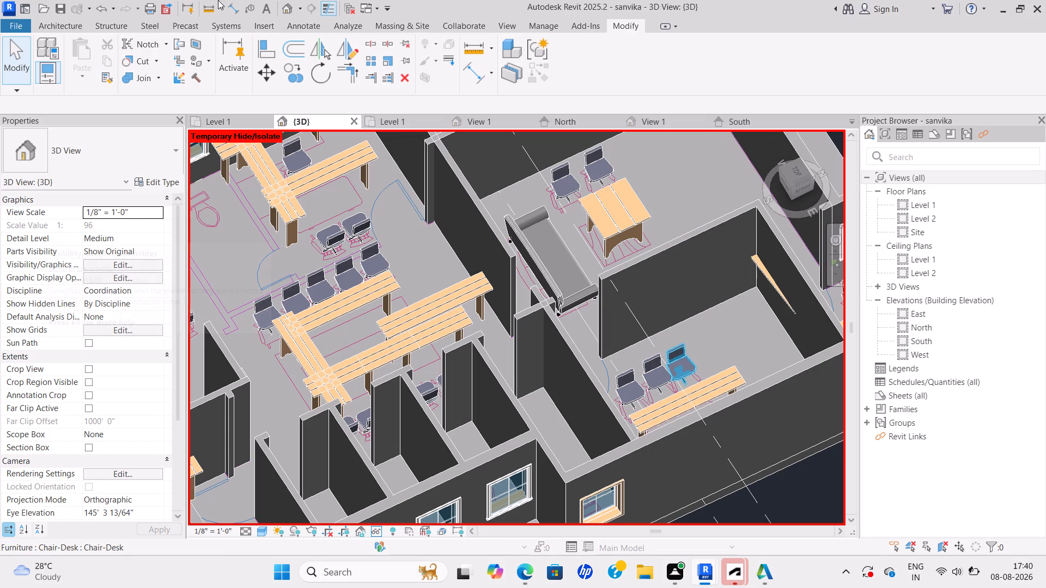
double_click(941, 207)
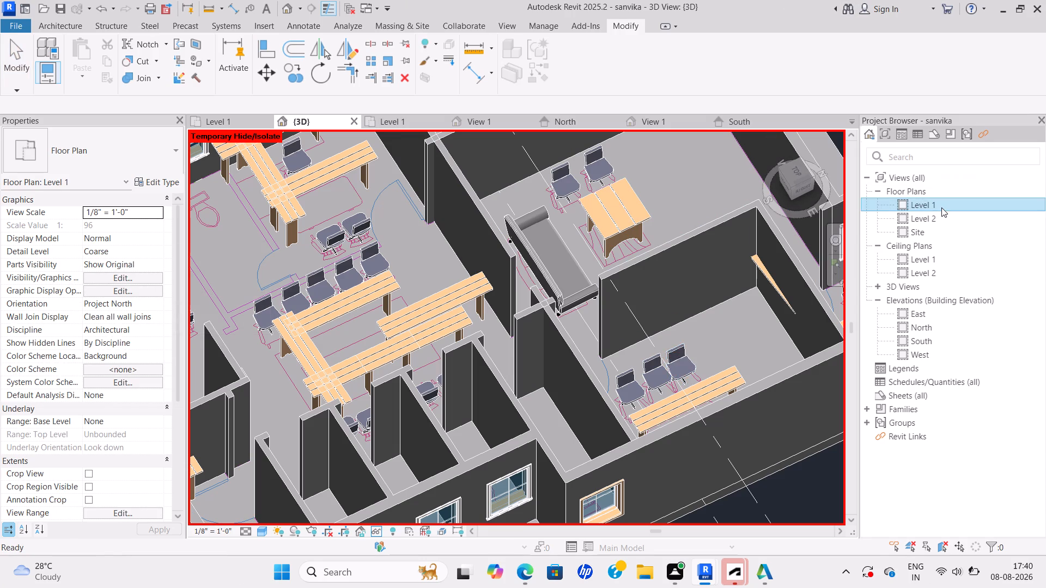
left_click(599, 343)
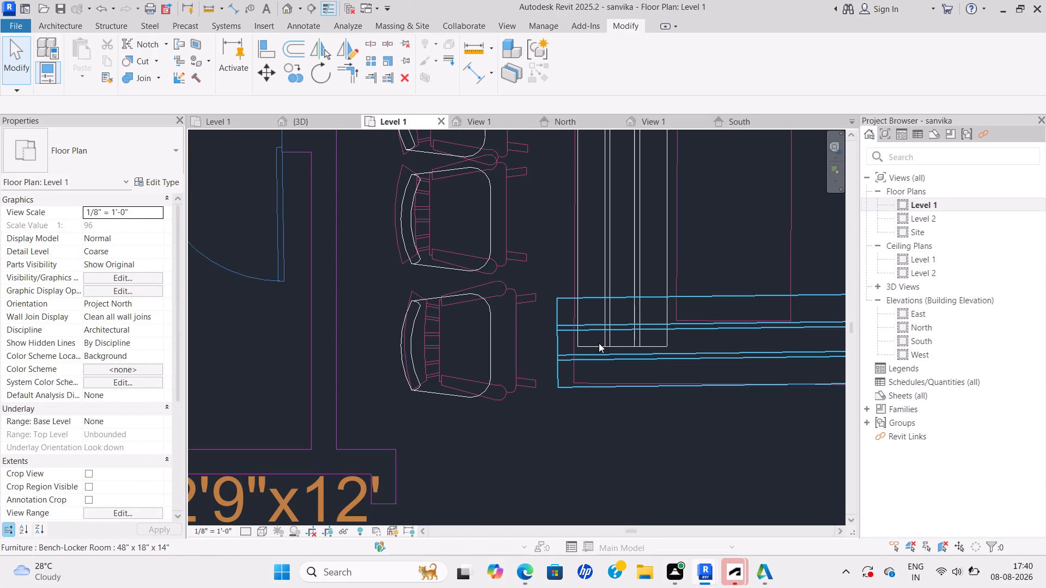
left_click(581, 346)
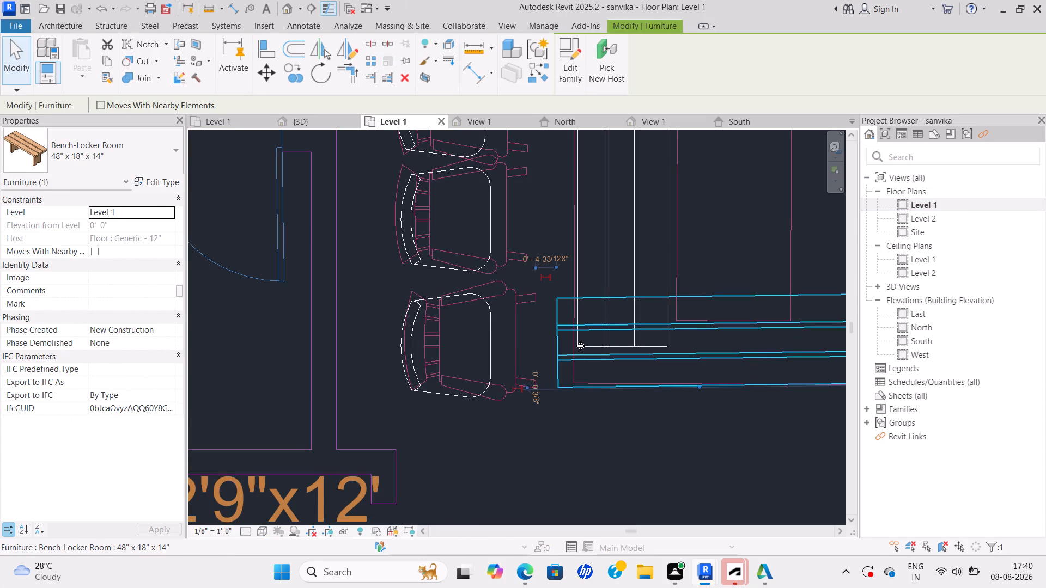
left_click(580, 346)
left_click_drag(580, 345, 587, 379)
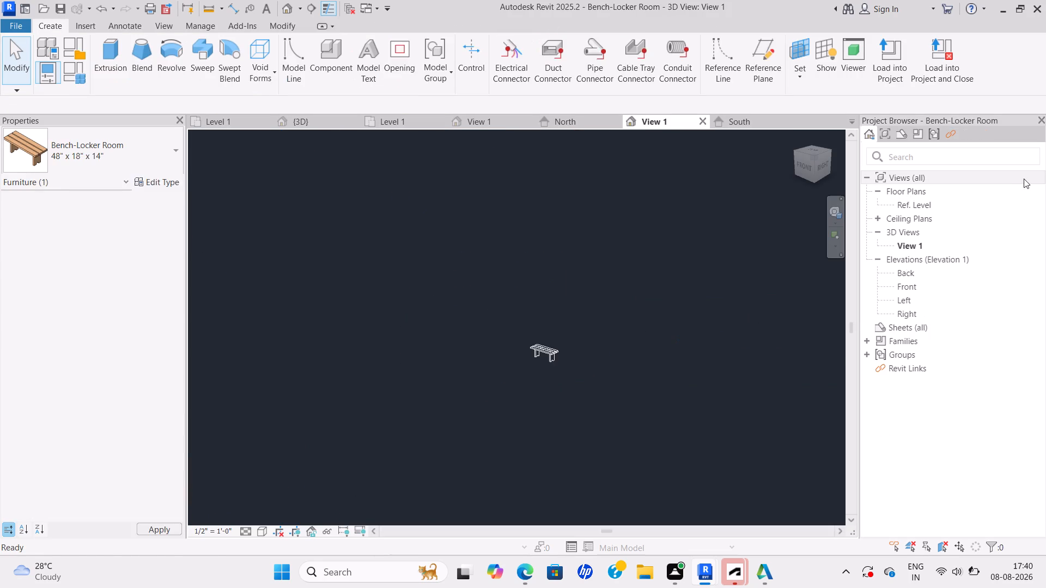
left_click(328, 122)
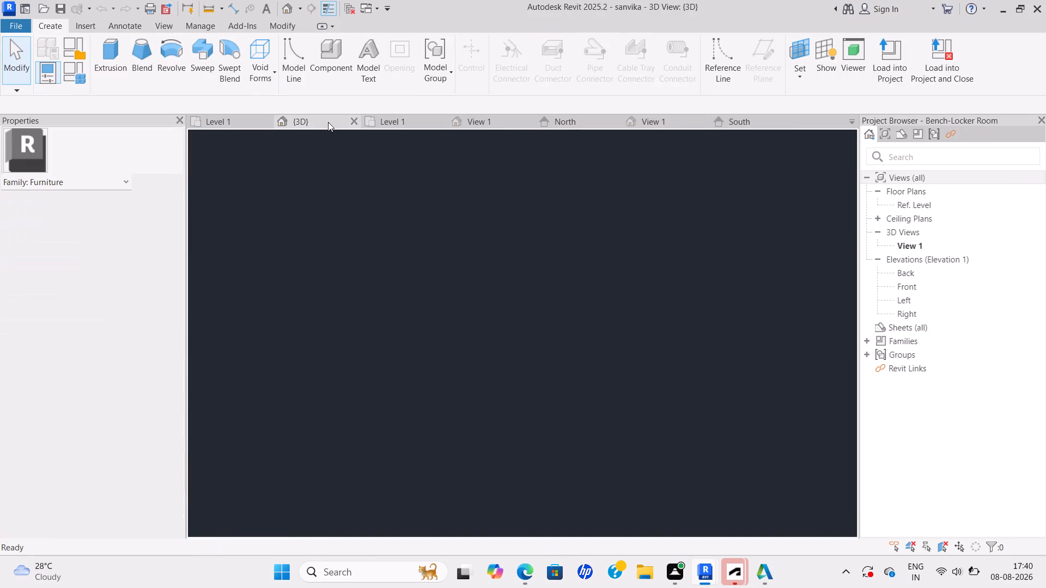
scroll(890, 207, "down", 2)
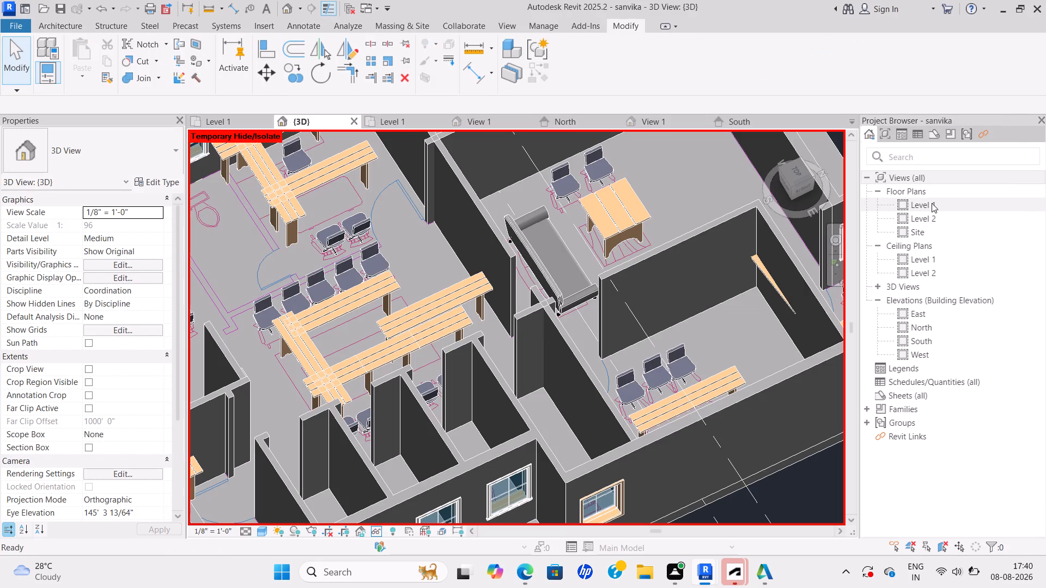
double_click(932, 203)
Move the working area's left vertical bench further down so its lower-left corner sits on the lower-left corner of the drawn table outline.
scroll(628, 337, "down", 1)
middle_click_drag(637, 338, 736, 361)
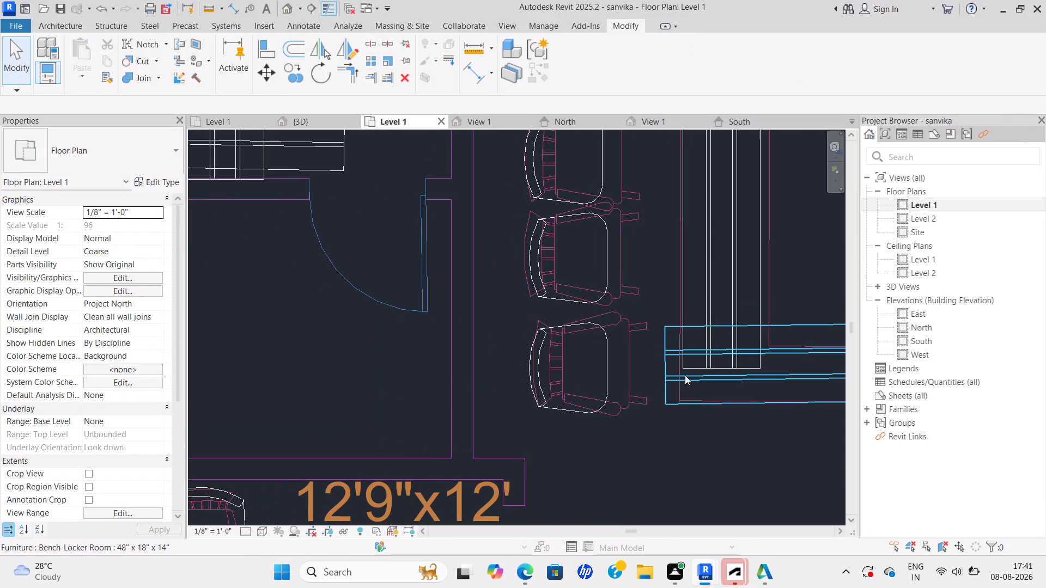
key("Escape")
scroll(681, 374, "up", 4)
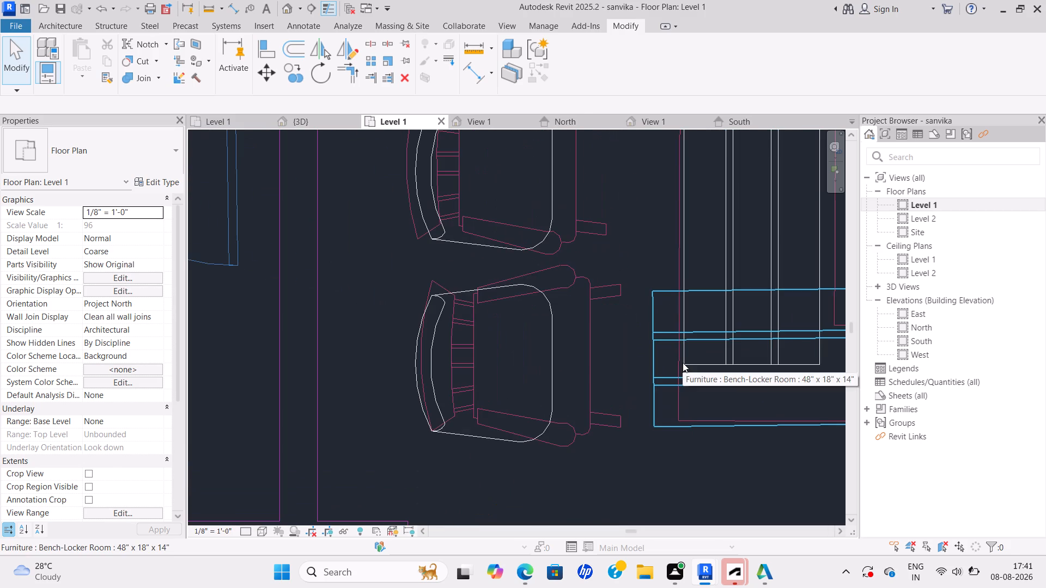
left_click(683, 363)
left_click(687, 363)
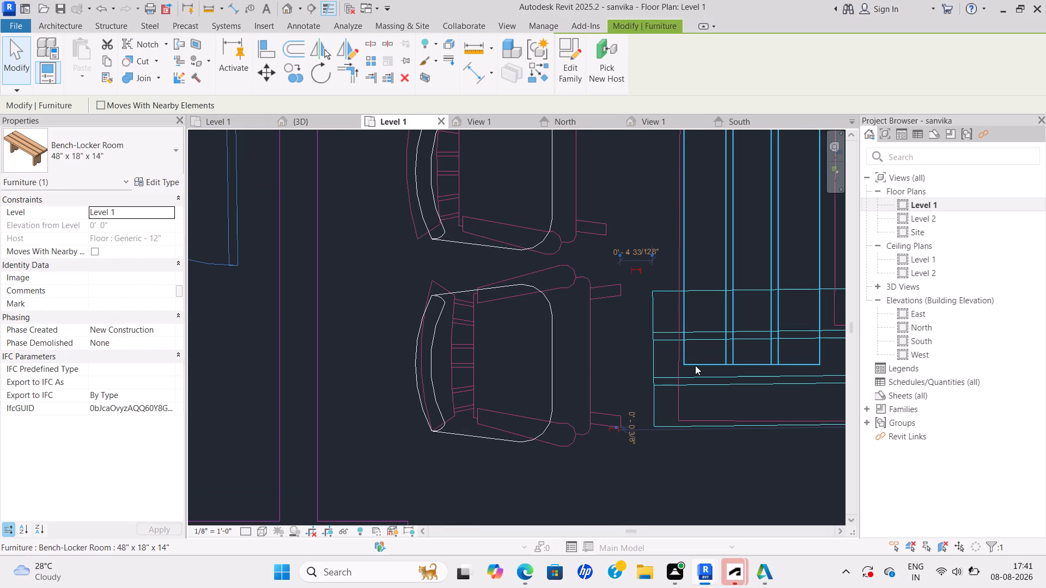
left_click(696, 365)
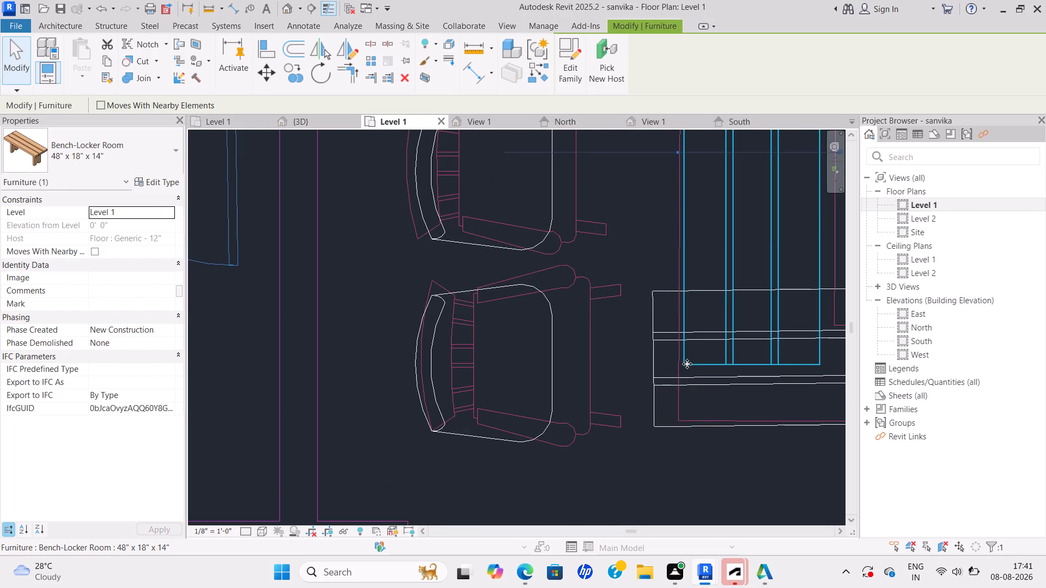
left_click_drag(686, 364, 687, 419)
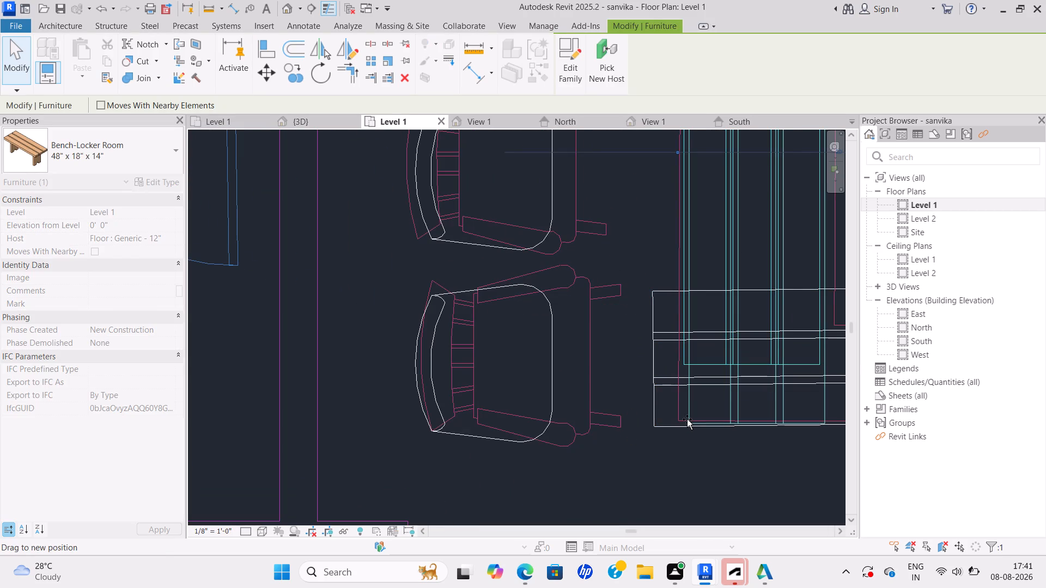
left_click_drag(687, 419, 681, 419)
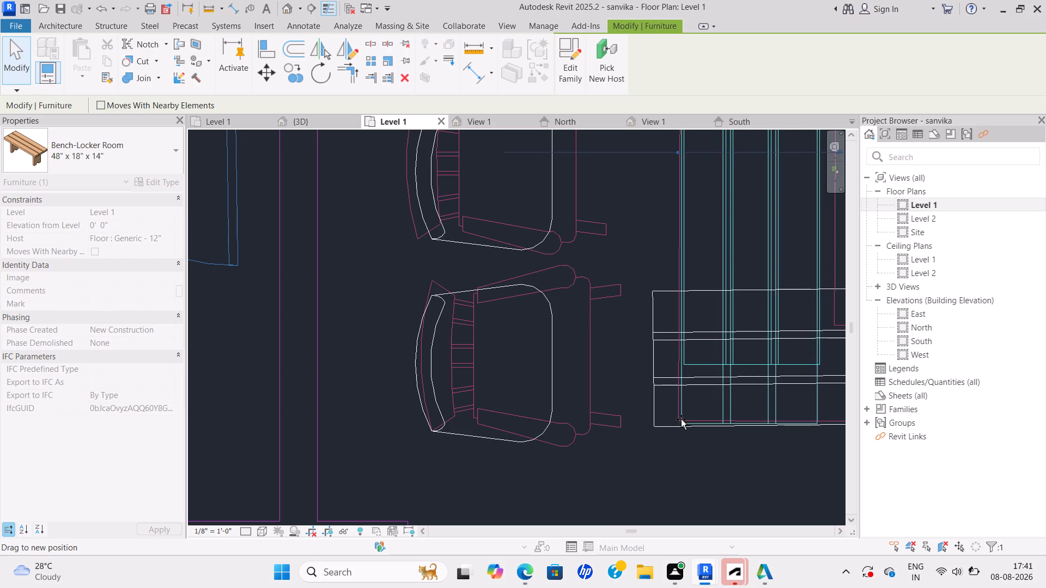
left_click_drag(681, 419, 682, 420)
scroll(679, 412, "down", 13)
scroll(695, 367, "down", 1)
middle_click_drag(695, 367, 648, 357)
scroll(690, 381, "up", 11)
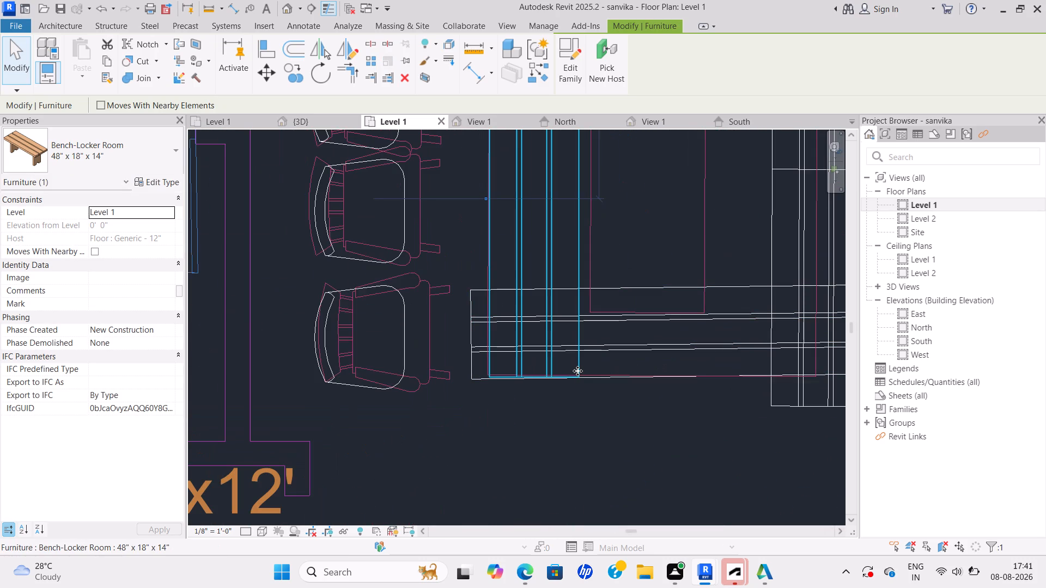
left_click(576, 374)
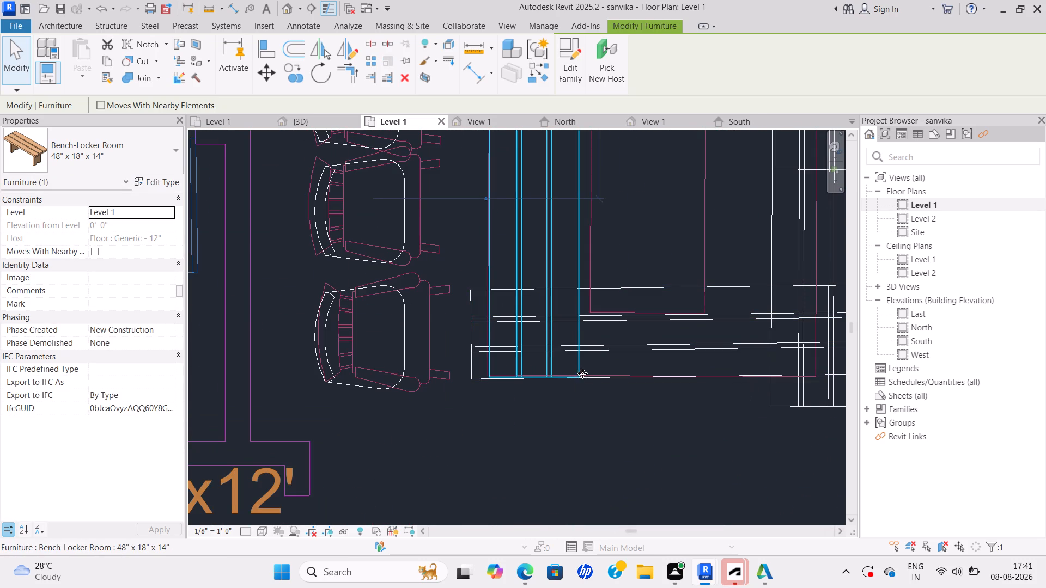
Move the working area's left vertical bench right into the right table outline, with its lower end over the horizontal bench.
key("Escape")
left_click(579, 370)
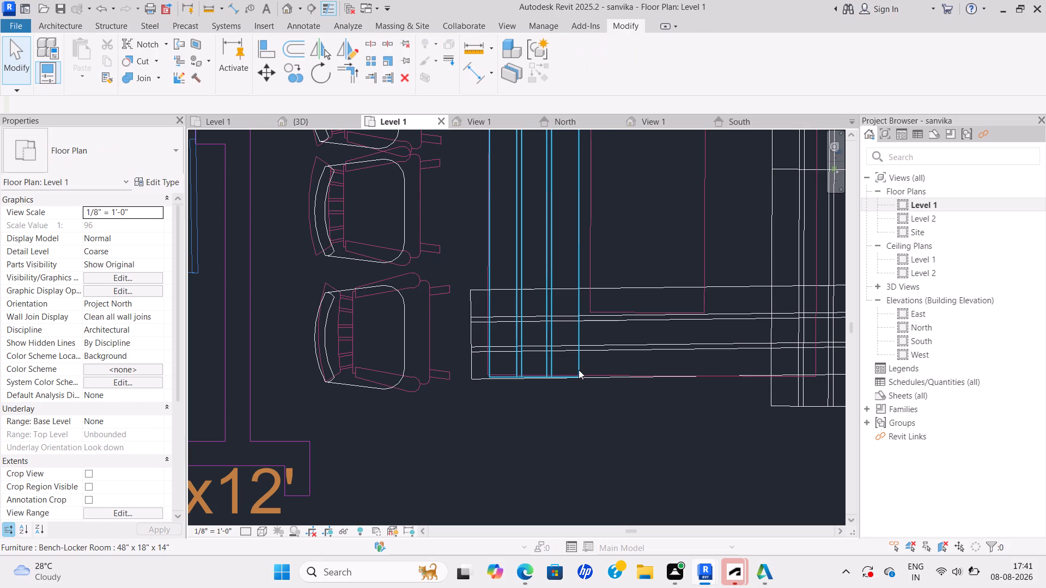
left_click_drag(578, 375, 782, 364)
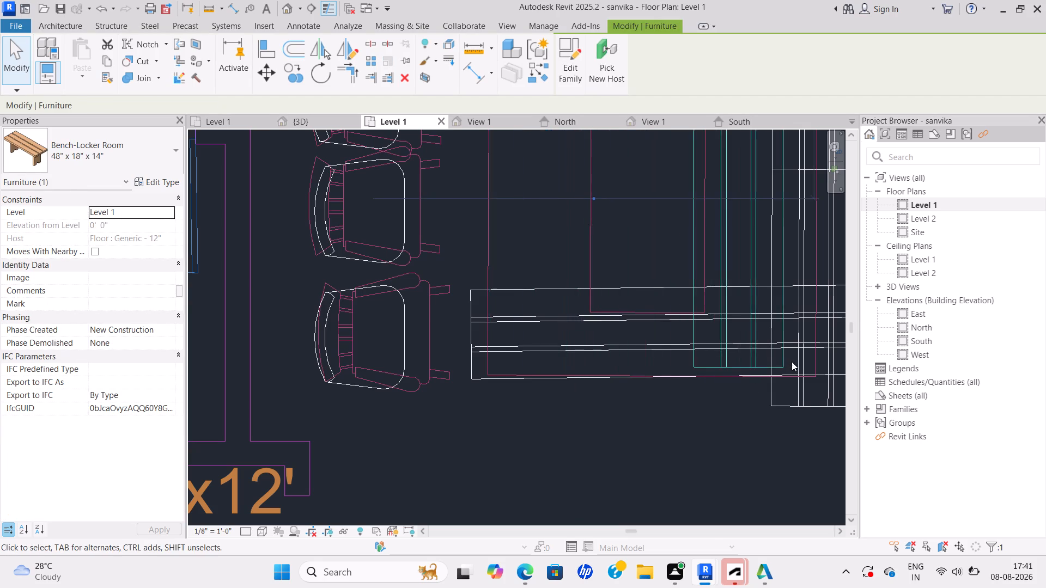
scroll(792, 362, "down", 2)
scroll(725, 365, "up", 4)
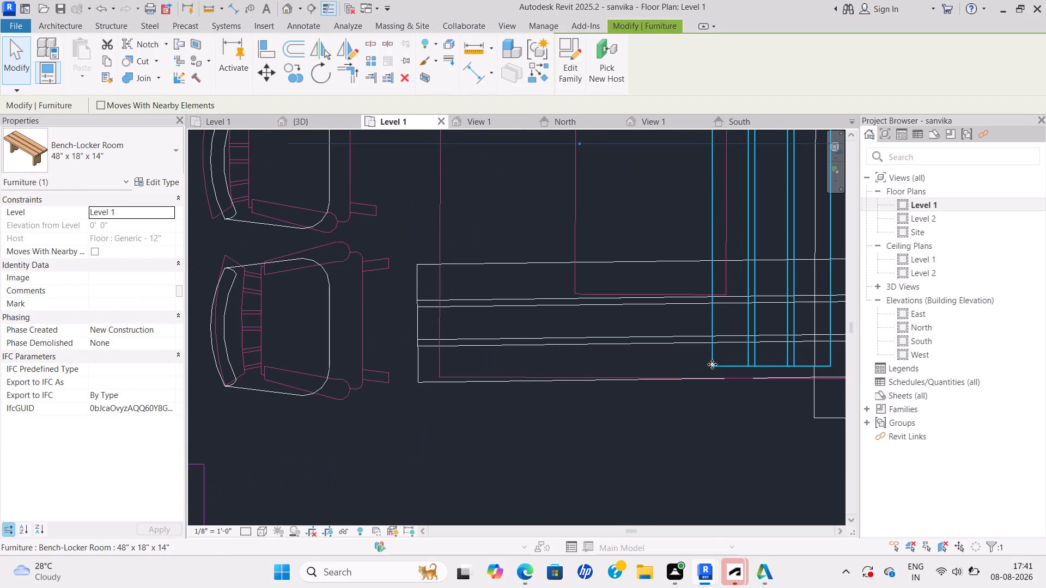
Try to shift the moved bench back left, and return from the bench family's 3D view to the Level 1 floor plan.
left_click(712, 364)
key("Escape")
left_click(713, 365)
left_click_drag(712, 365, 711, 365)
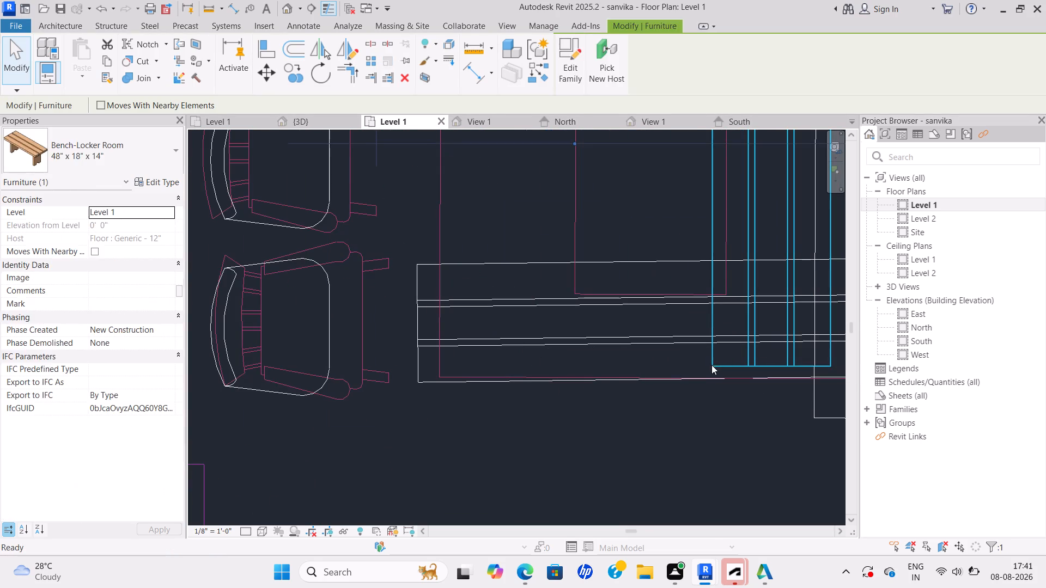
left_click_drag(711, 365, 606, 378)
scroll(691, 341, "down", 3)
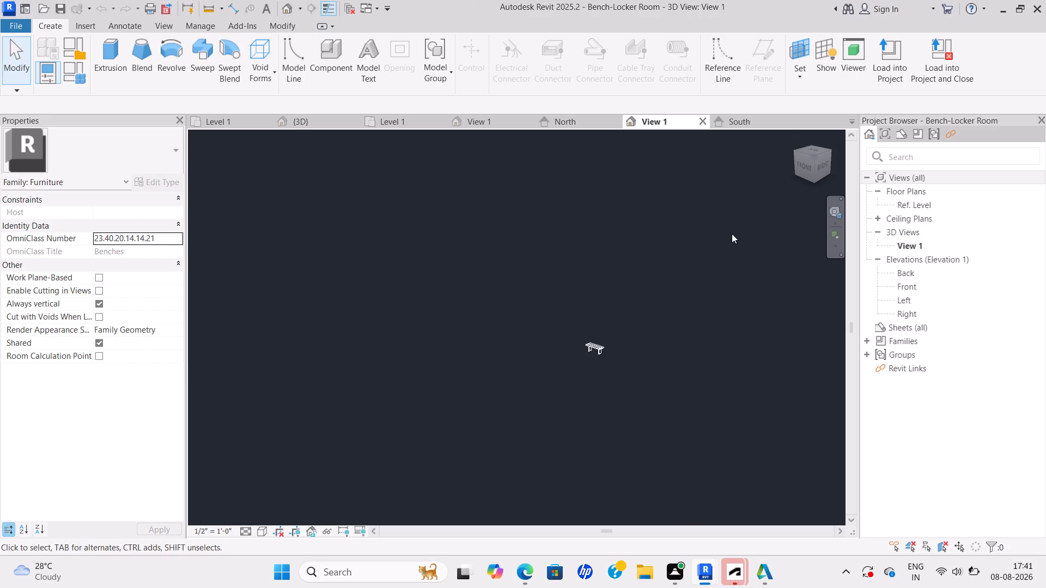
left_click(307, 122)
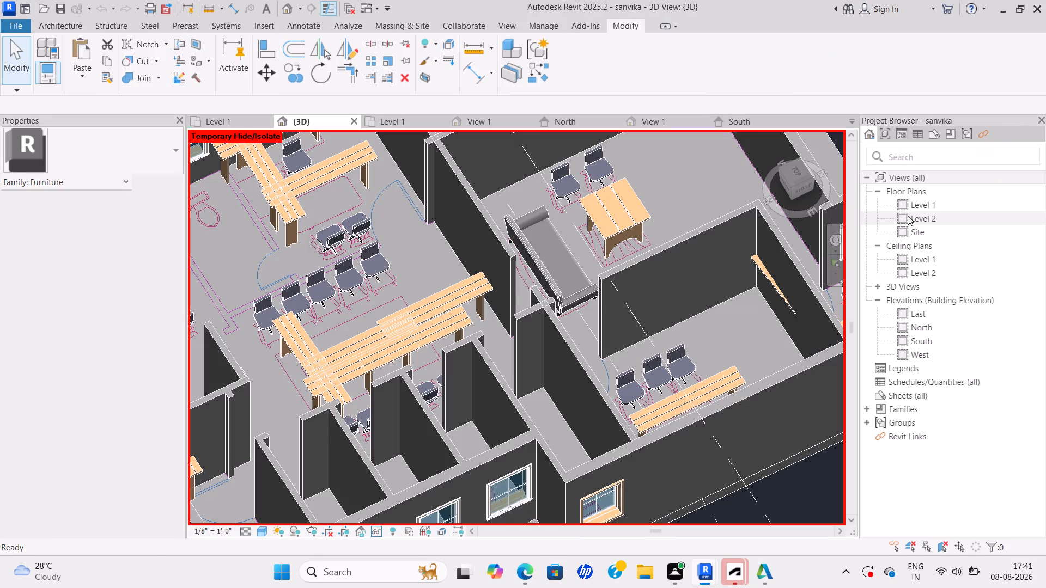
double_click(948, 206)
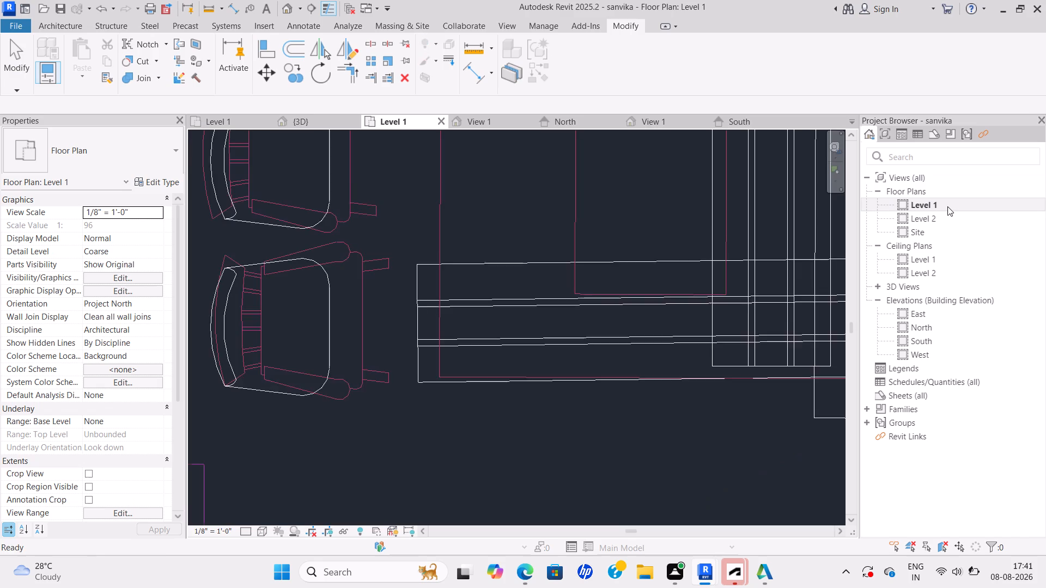
Try to move the vertical bench horizontally by its lower-left corner to the horizontal bench's left end in the working area.
scroll(779, 313, "down", 2)
middle_click_drag(769, 316, 915, 327)
scroll(746, 313, "down", 4)
middle_click_drag(744, 307, 707, 378)
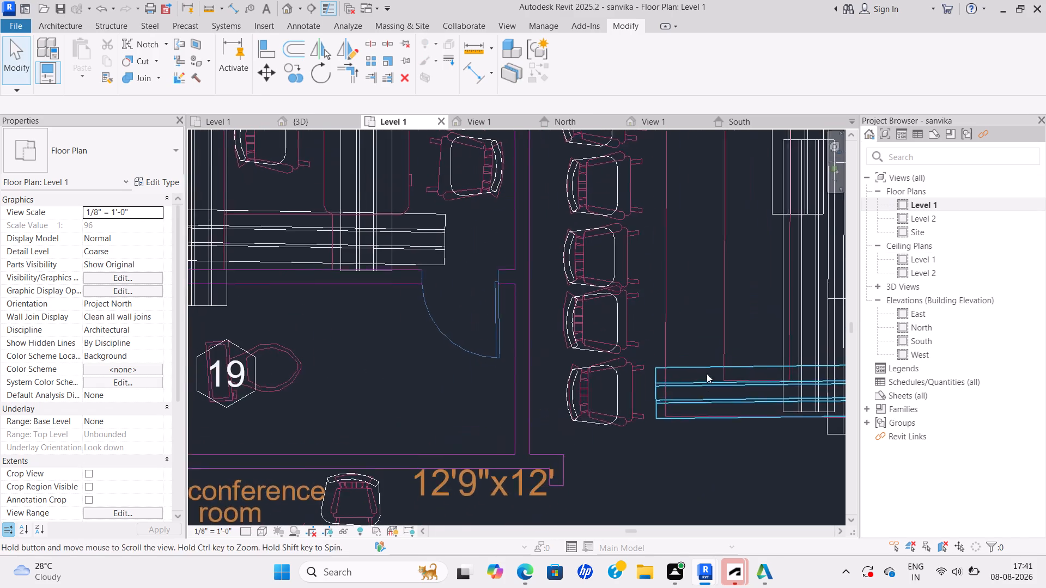
scroll(733, 342, "down", 3)
middle_click_drag(733, 340, 705, 335)
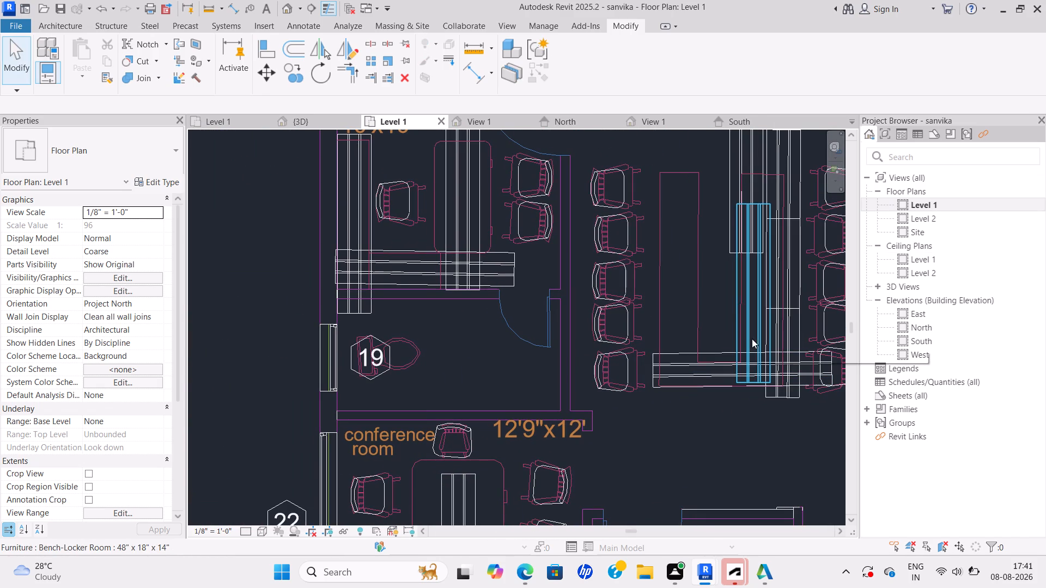
left_click(737, 338)
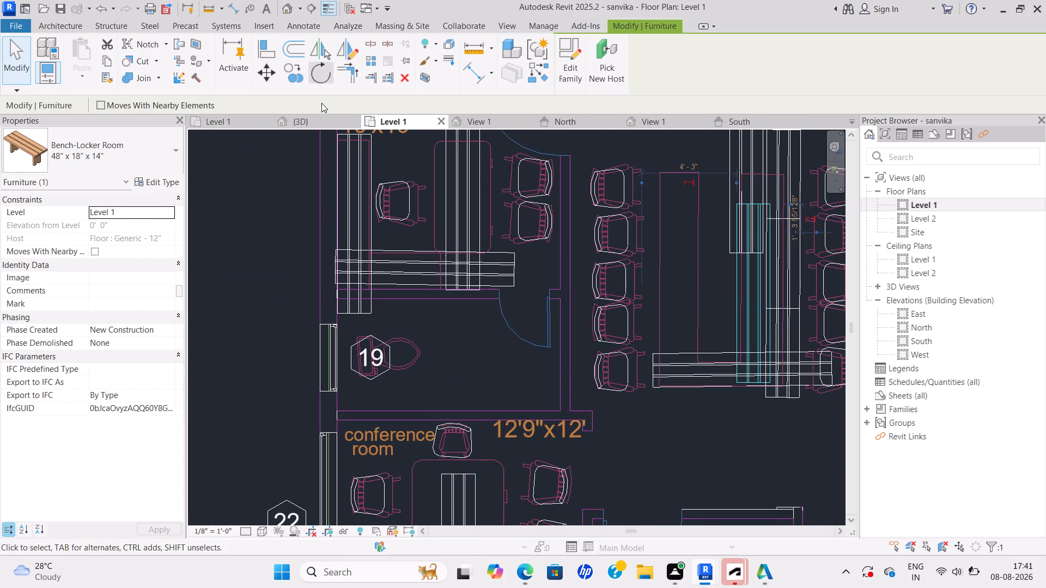
left_click(271, 74)
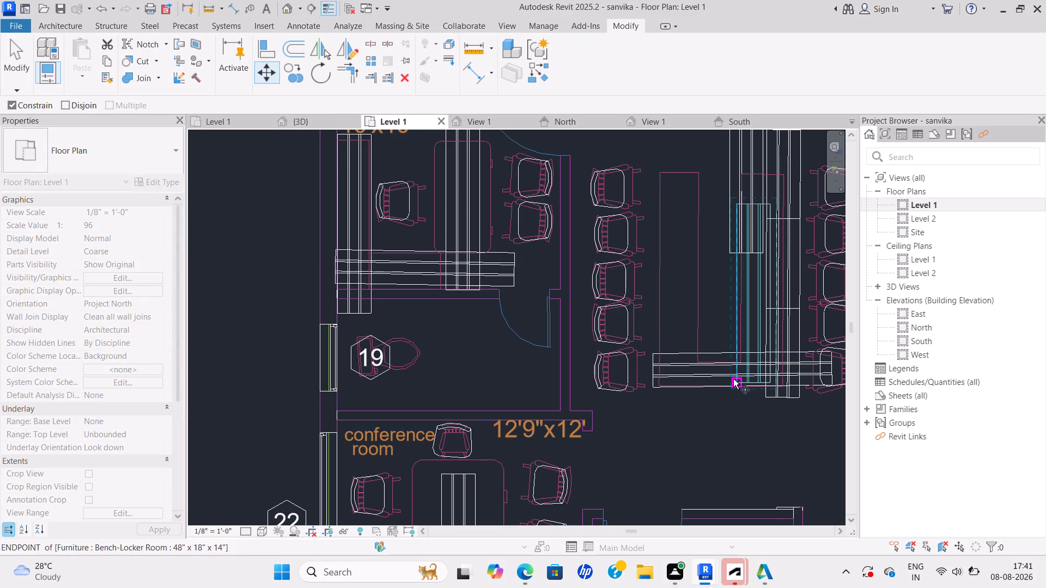
left_click_drag(734, 379, 653, 383)
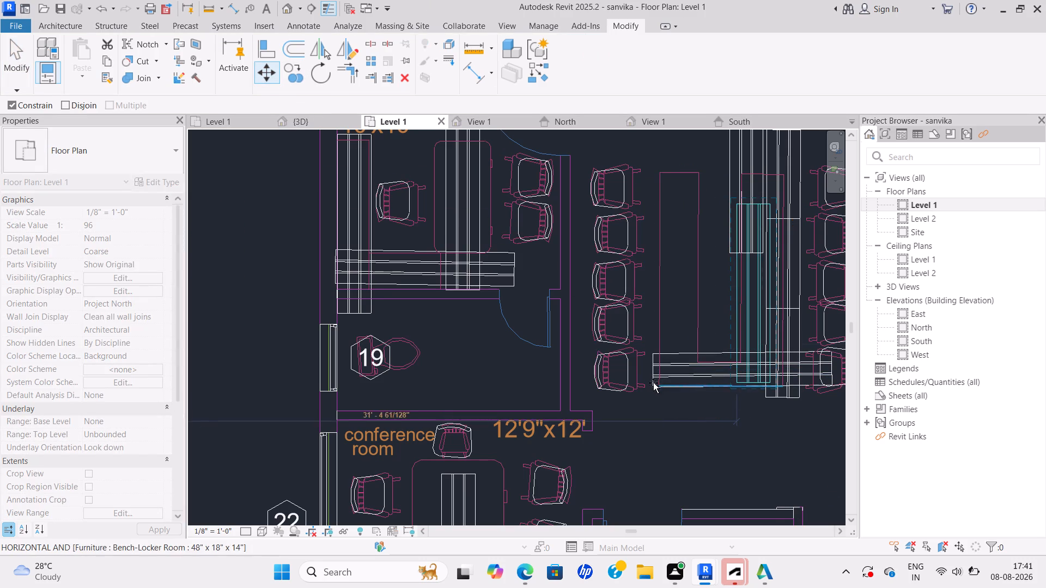
left_click_drag(653, 383, 649, 382)
left_click_drag(654, 354, 652, 377)
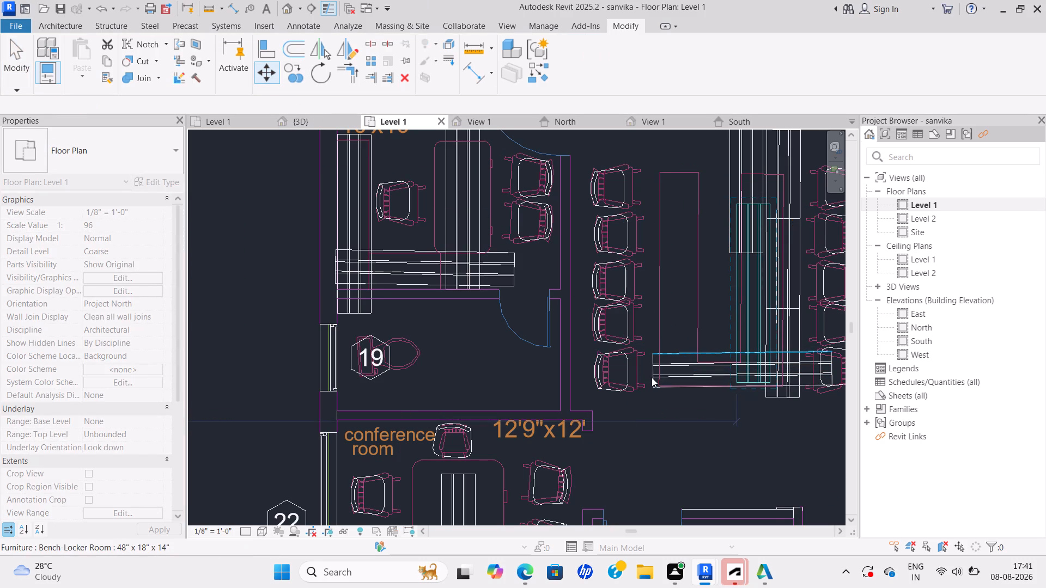
left_click_drag(652, 377, 652, 382)
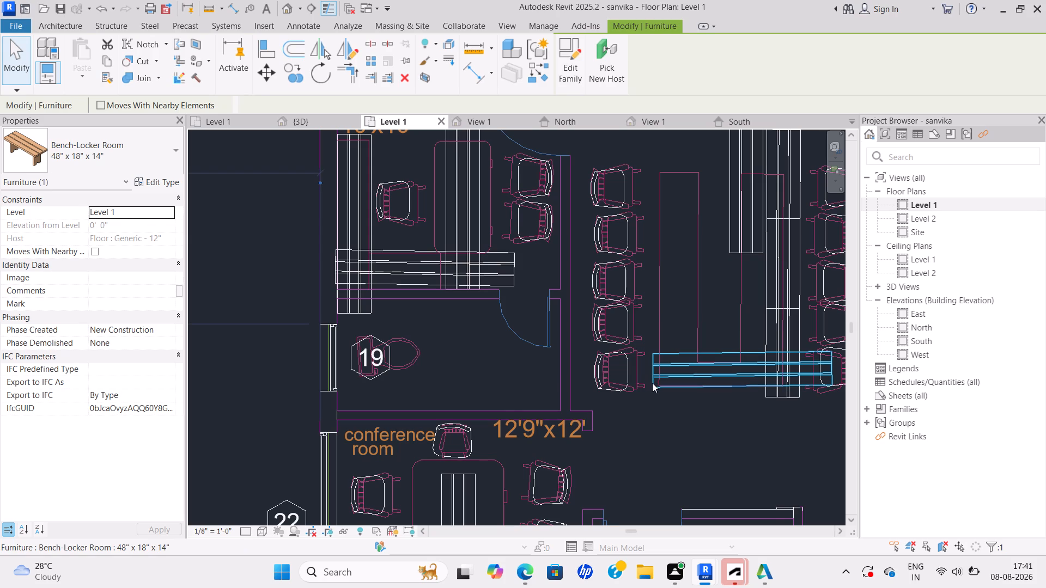
left_click(652, 383)
key("Escape")
Move the vertical bench beside the working area label straight down so its lower end overlaps the horizontal bench.
scroll(721, 321, "down", 5)
middle_click_drag(719, 313, 714, 382)
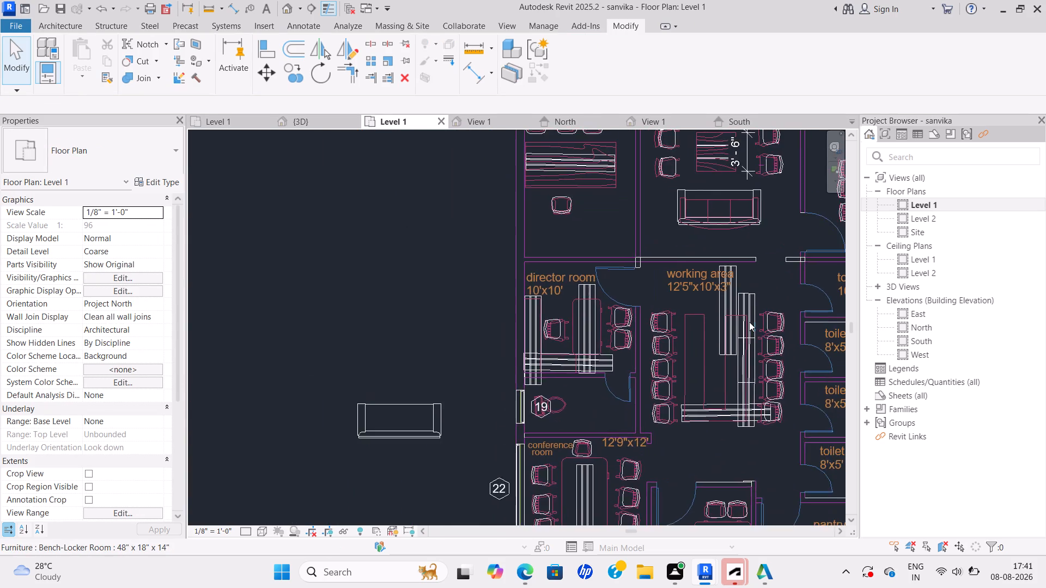
scroll(749, 322, "up", 4)
scroll(726, 367, "up", 3)
left_click(711, 384)
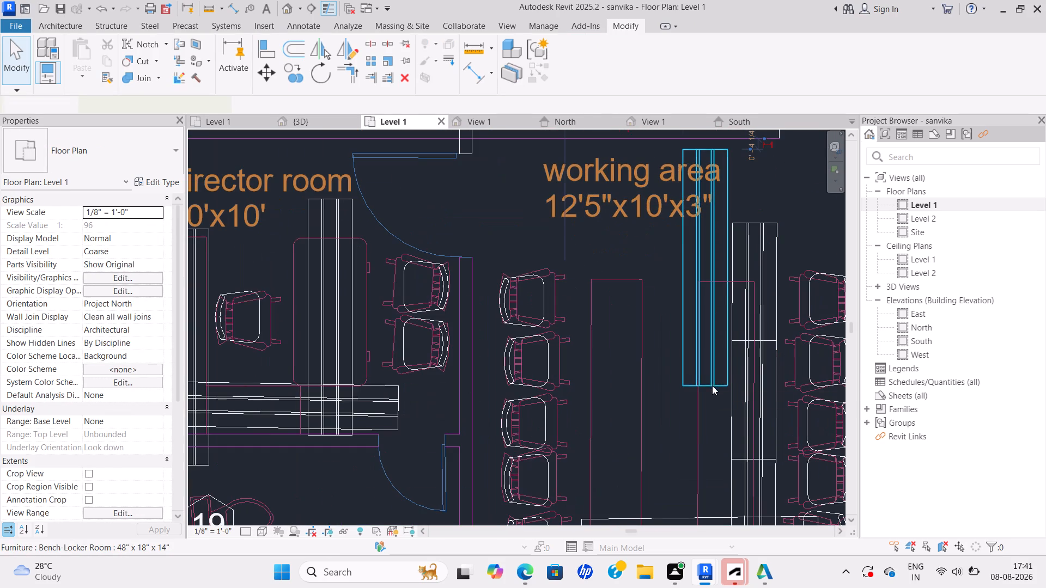
left_click(267, 71)
scroll(703, 409, "up", 2)
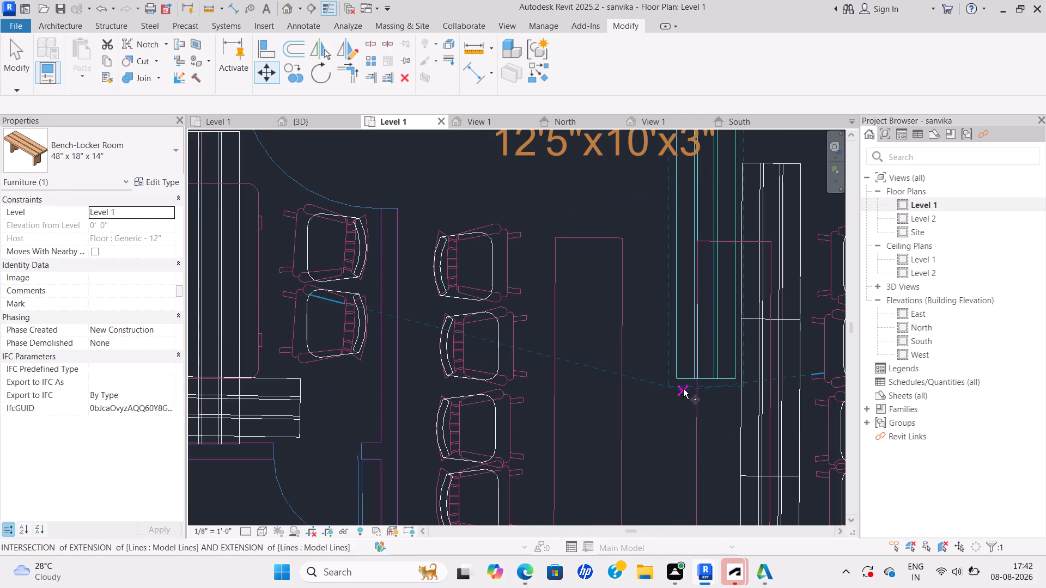
left_click_drag(671, 385, 664, 395)
scroll(630, 454, "down", 3)
middle_click_drag(633, 451, 804, 354)
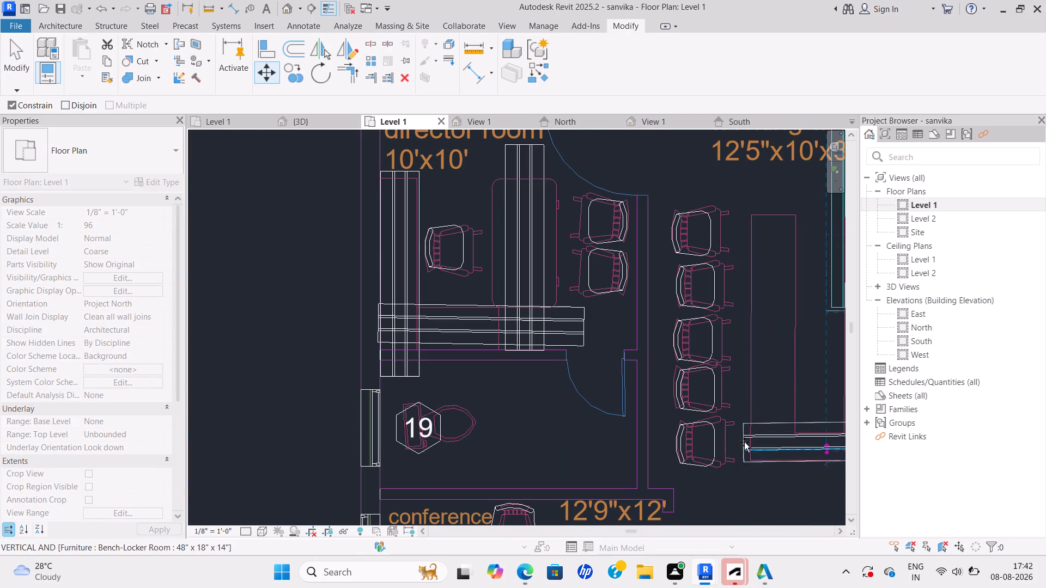
scroll(750, 435, "down", 3)
middle_click_drag(735, 432, 731, 431)
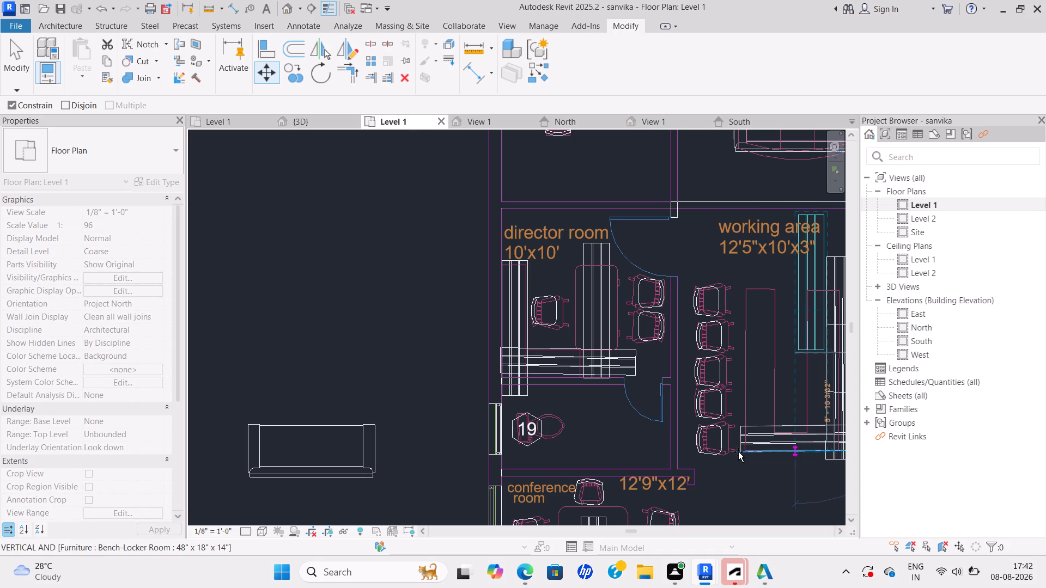
left_click(741, 451)
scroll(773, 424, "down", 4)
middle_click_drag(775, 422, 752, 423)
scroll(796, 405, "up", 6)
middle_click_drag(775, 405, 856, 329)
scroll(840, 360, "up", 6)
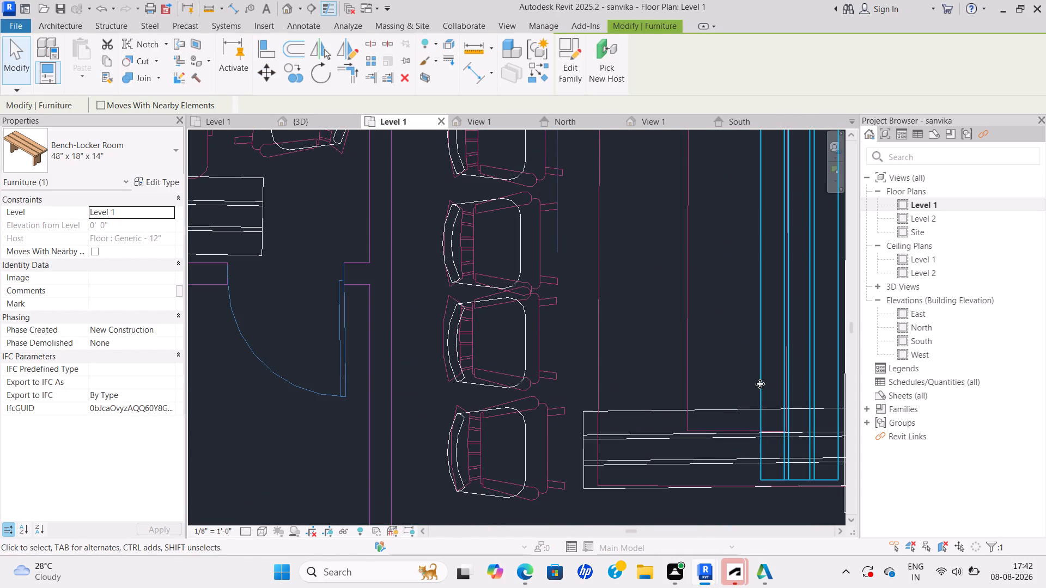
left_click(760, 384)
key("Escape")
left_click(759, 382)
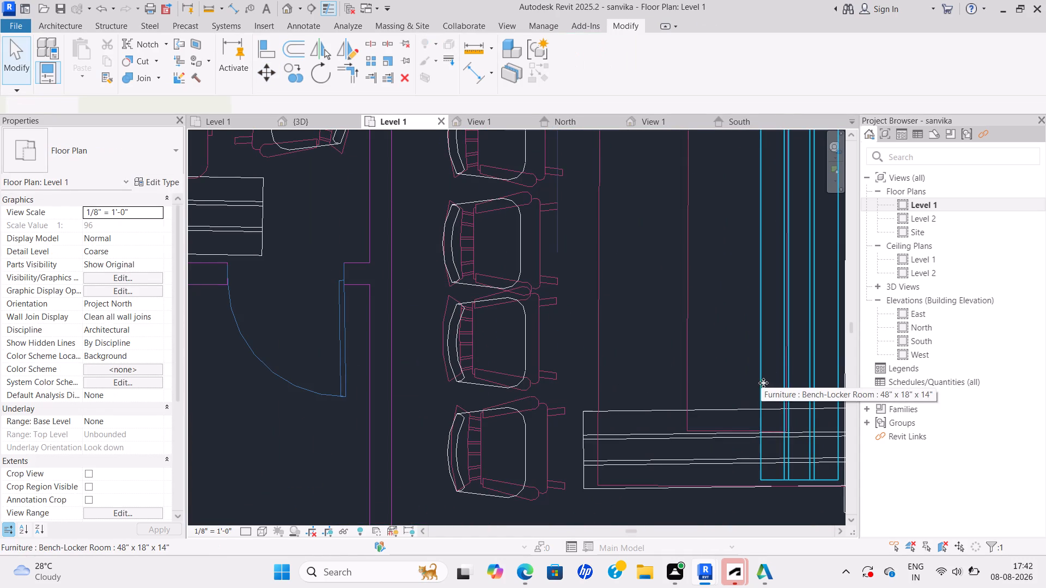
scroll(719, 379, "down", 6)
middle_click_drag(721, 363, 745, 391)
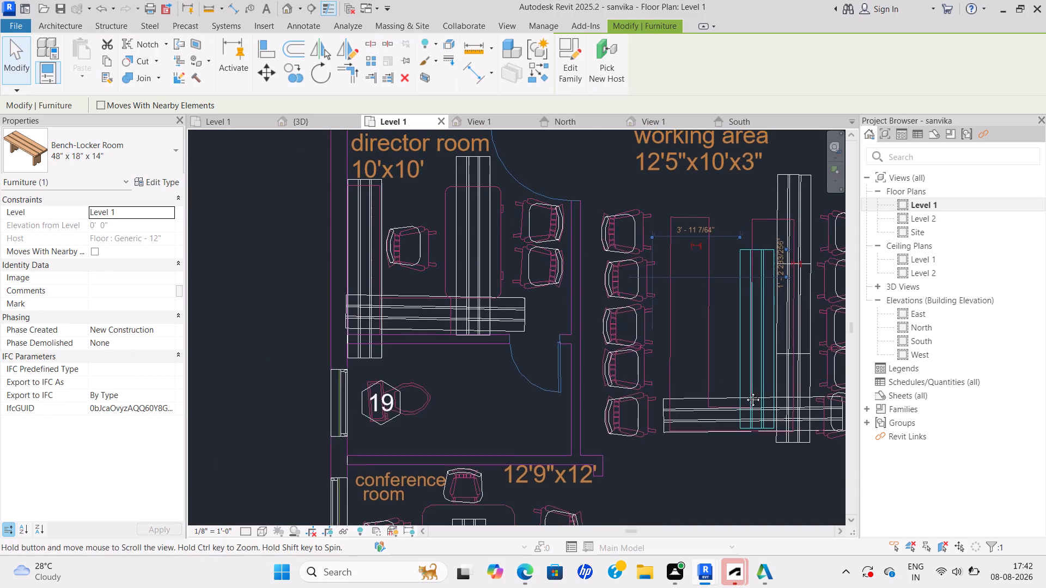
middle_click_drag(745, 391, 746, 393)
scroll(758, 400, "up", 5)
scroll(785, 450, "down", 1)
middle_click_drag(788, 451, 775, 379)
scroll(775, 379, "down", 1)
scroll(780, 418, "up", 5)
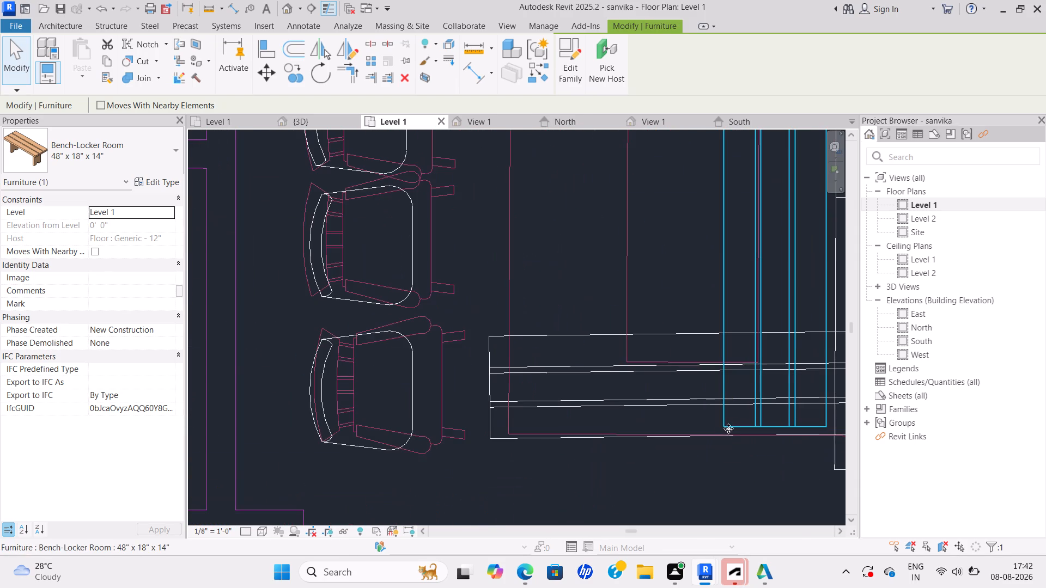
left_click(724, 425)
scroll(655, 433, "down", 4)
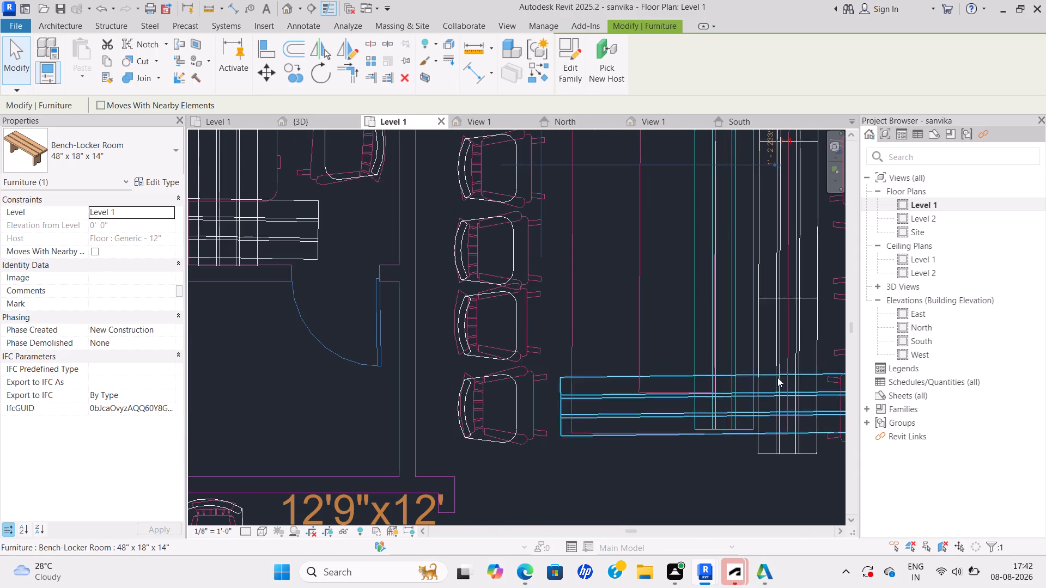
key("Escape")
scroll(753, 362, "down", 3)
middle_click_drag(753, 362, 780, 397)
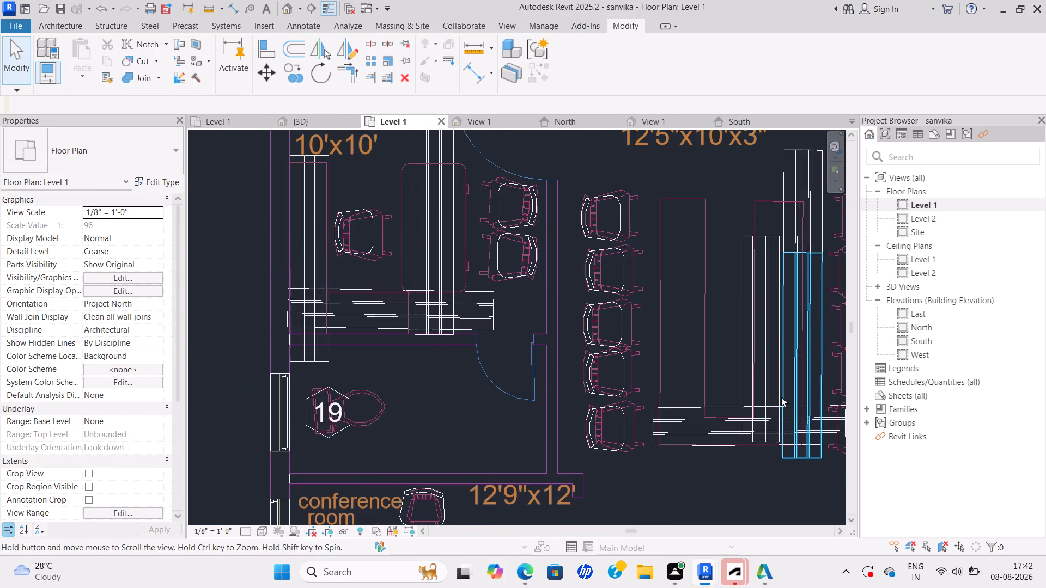
Move the lowered vertical bench horizontally left onto the working area's left table outline, with its left side just outside the outline's edge.
scroll(794, 340, "up", 4)
left_click(768, 345)
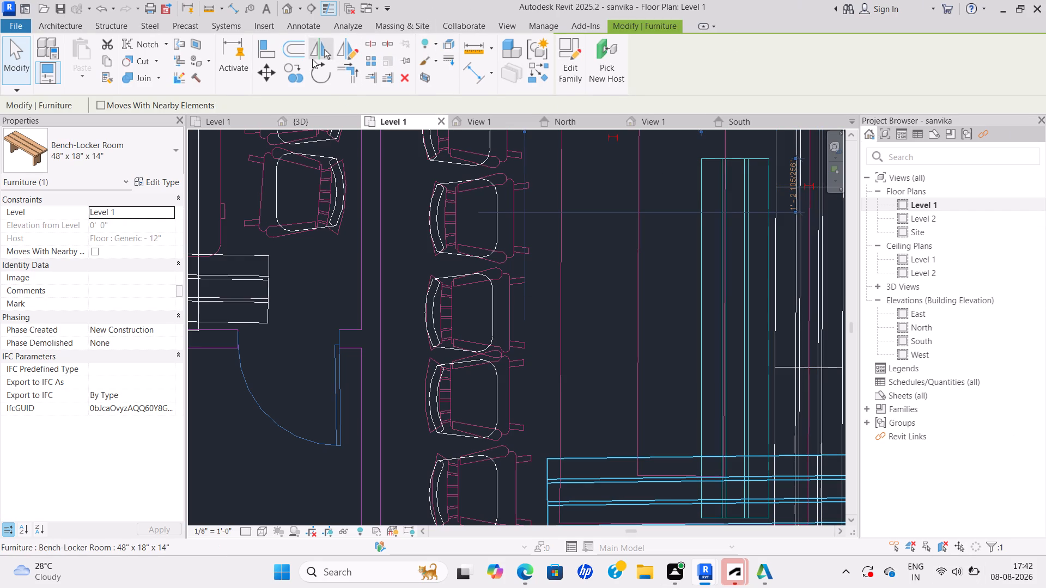
left_click(266, 73)
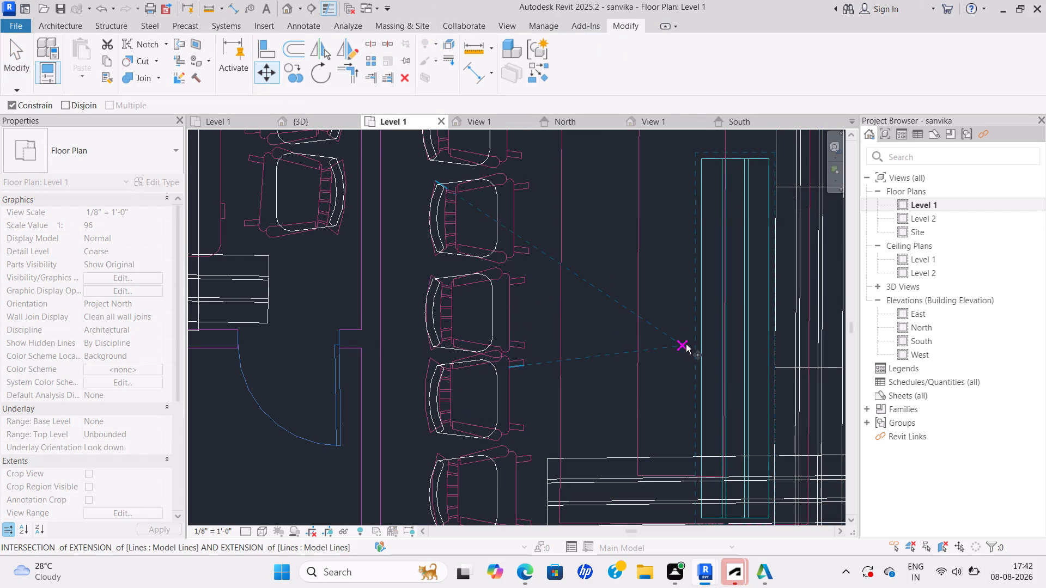
left_click(700, 293)
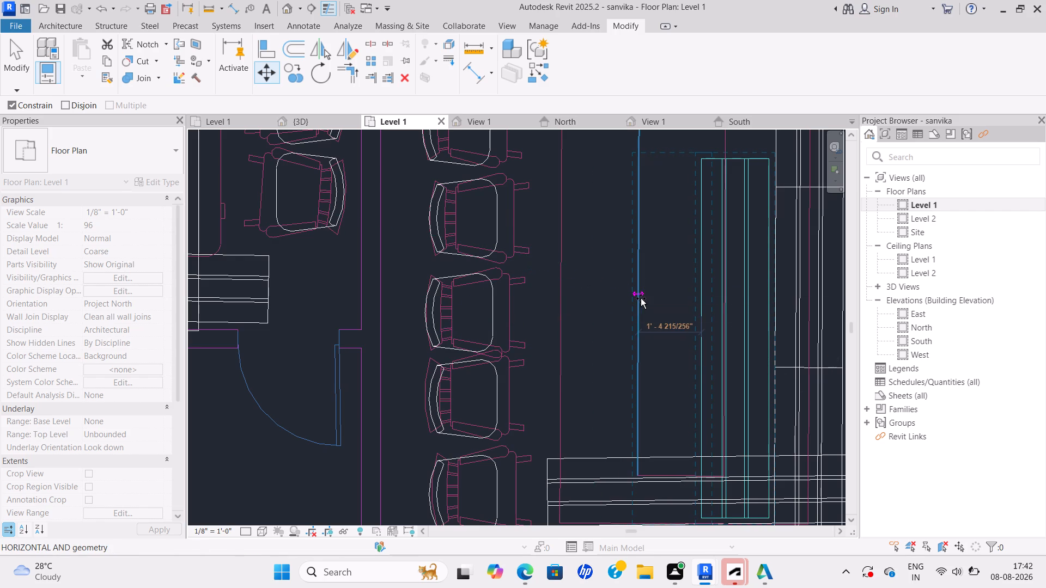
scroll(641, 298, "down", 4)
middle_click_drag(641, 297, 643, 285)
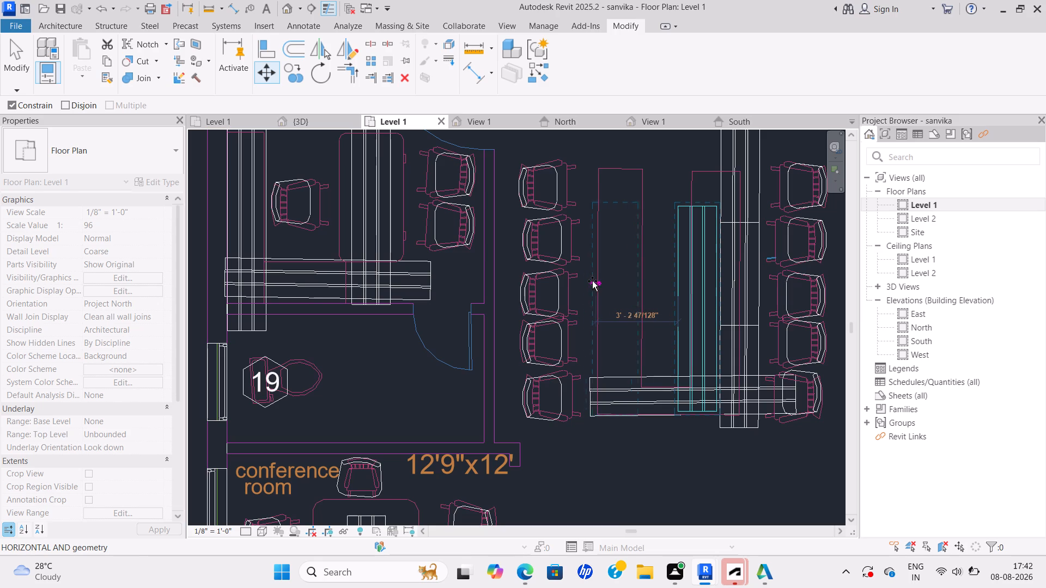
left_click(592, 230)
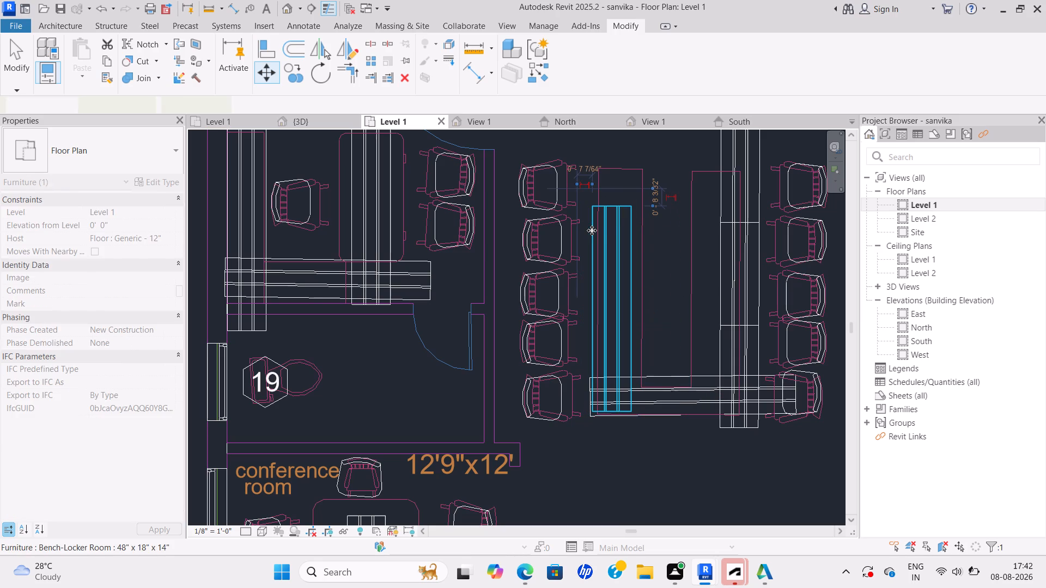
key("Escape")
Move the working area's left vertical bench straight up by its lower-right corner so its lower end meets the horizontal bench's upper edge.
scroll(653, 237, "down", 4)
middle_click_drag(657, 254, 690, 356)
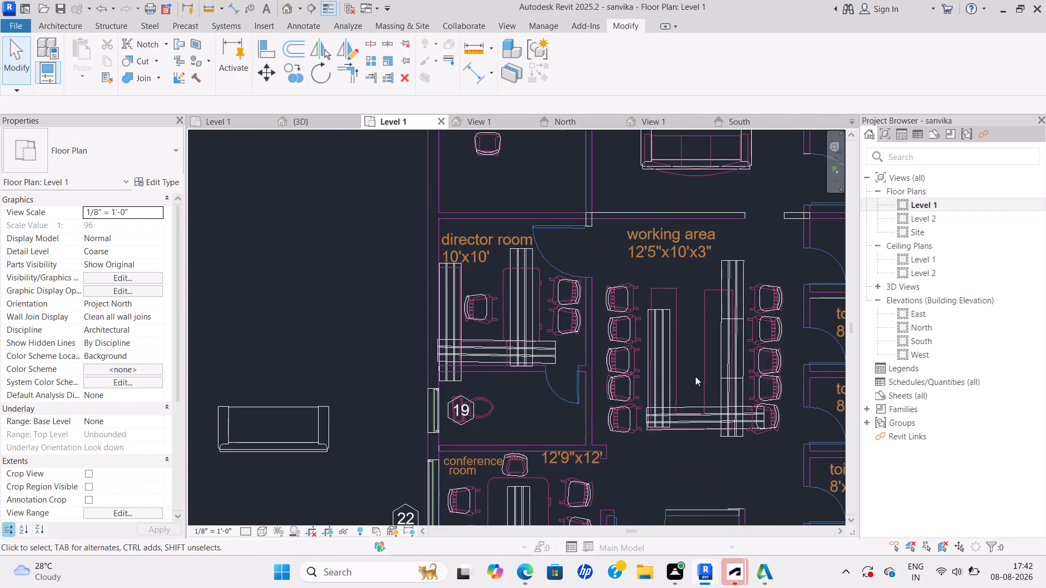
scroll(694, 372, "up", 2)
middle_click_drag(697, 341, 758, 213)
scroll(807, 297, "up", 3)
scroll(696, 342, "up", 3)
left_click(682, 364)
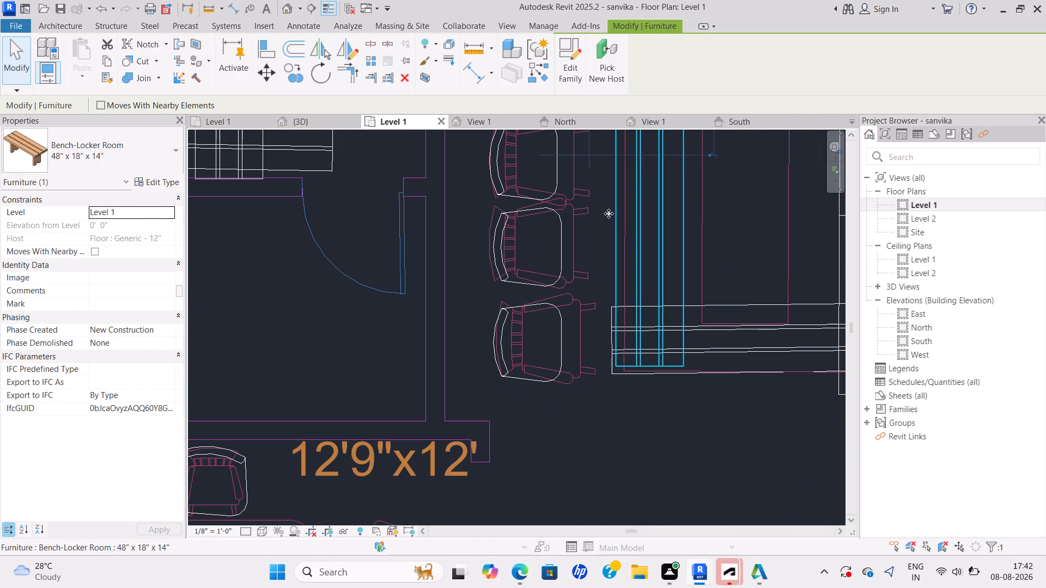
left_click(267, 74)
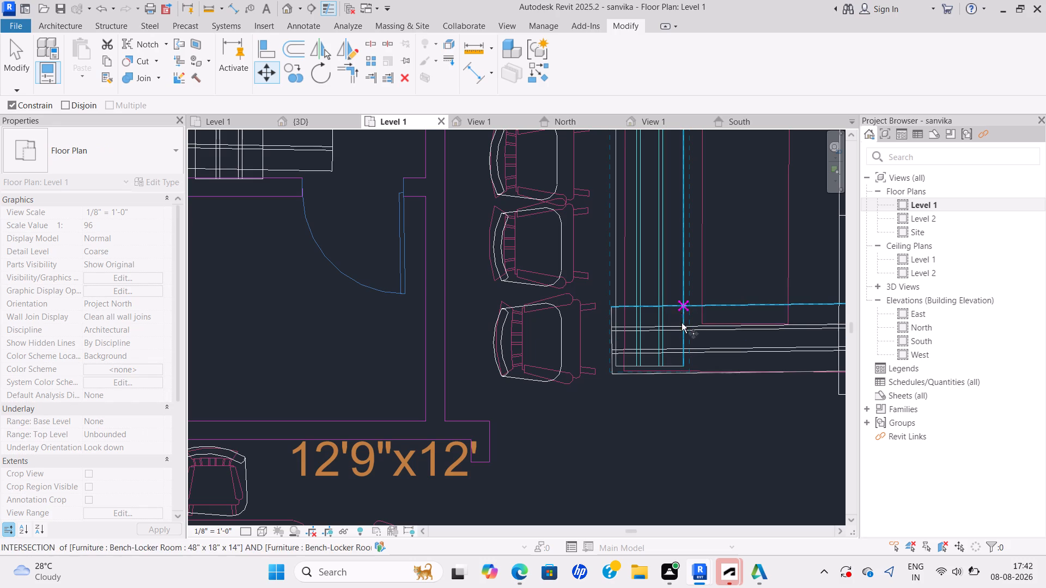
left_click(683, 364)
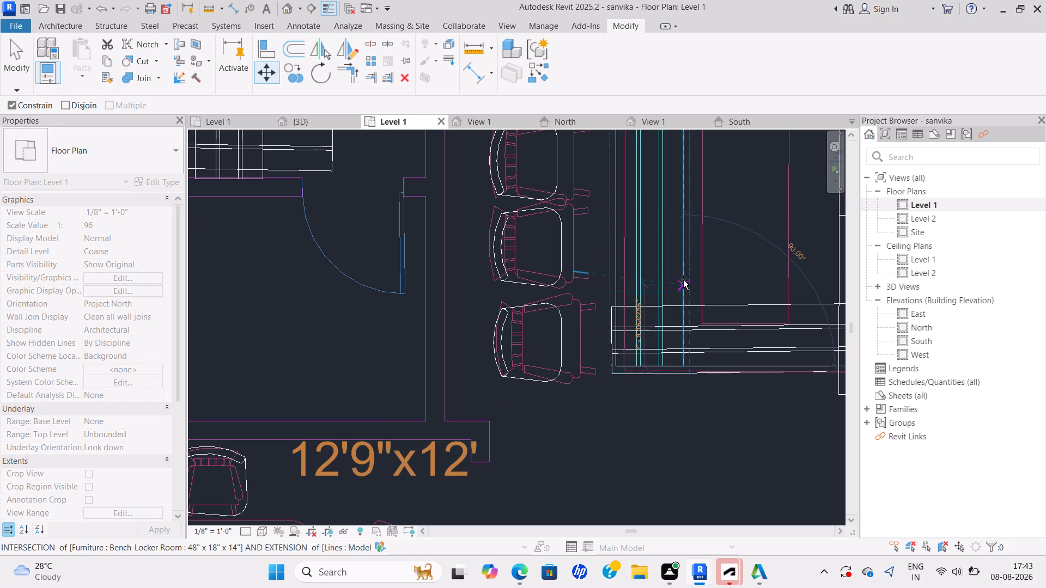
scroll(685, 266, "down", 1)
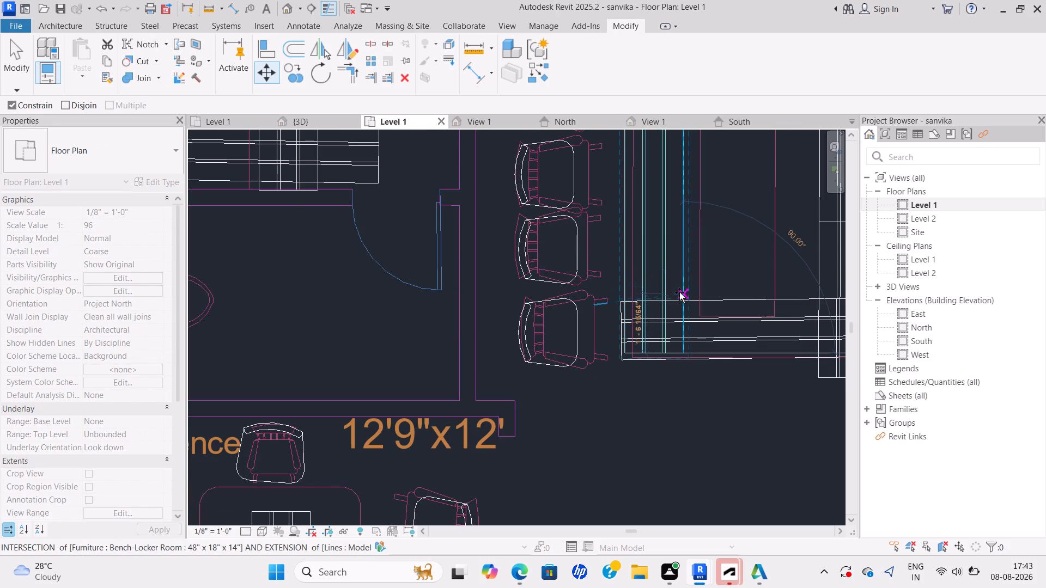
left_click(683, 299)
scroll(696, 286, "down", 4)
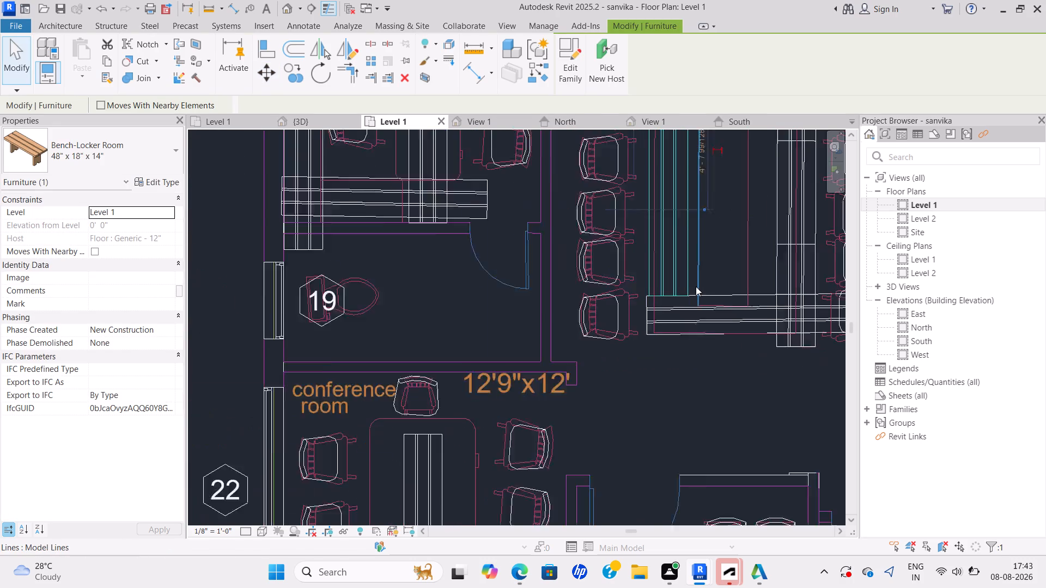
key("Escape")
Delete the upper of the two overlapping vertical benches beside the working area's right-hand chairs.
scroll(705, 274, "down", 3)
middle_click_drag(705, 274, 650, 359)
scroll(677, 378, "up", 4)
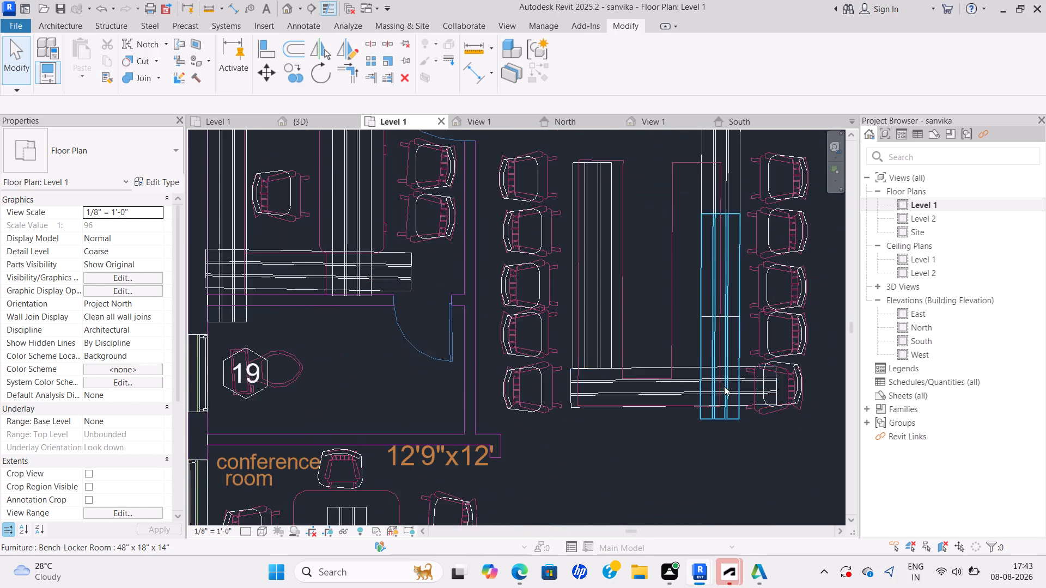
scroll(724, 386, "up", 2)
scroll(728, 313, "down", 3)
middle_click_drag(731, 311, 703, 376)
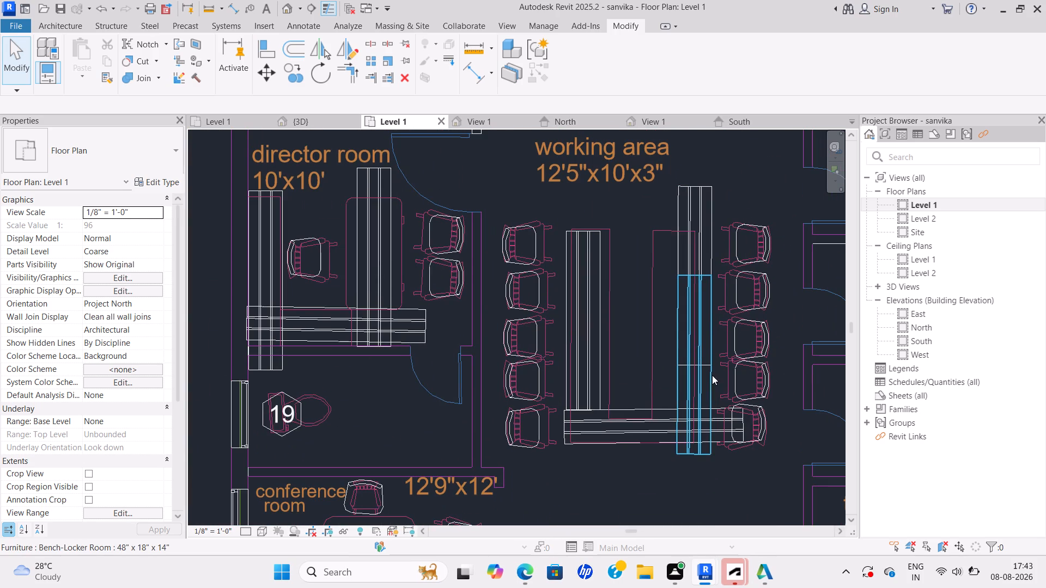
left_click(676, 260)
key("Delete")
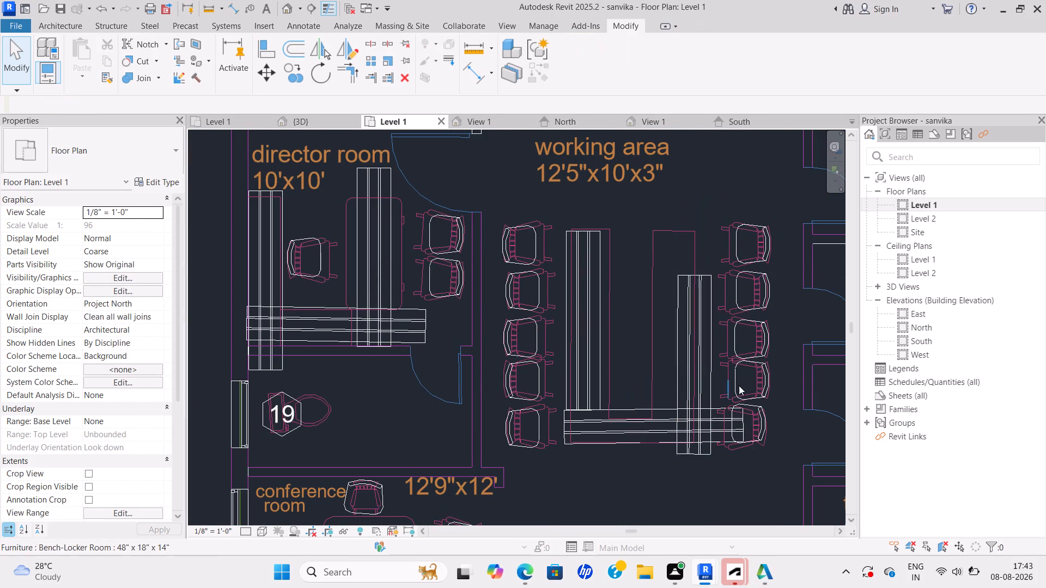
Move the remaining right vertical bench in the working area straight up so its lower end sits just above the horizontal bench.
scroll(728, 442, "down", 1)
left_click(704, 451)
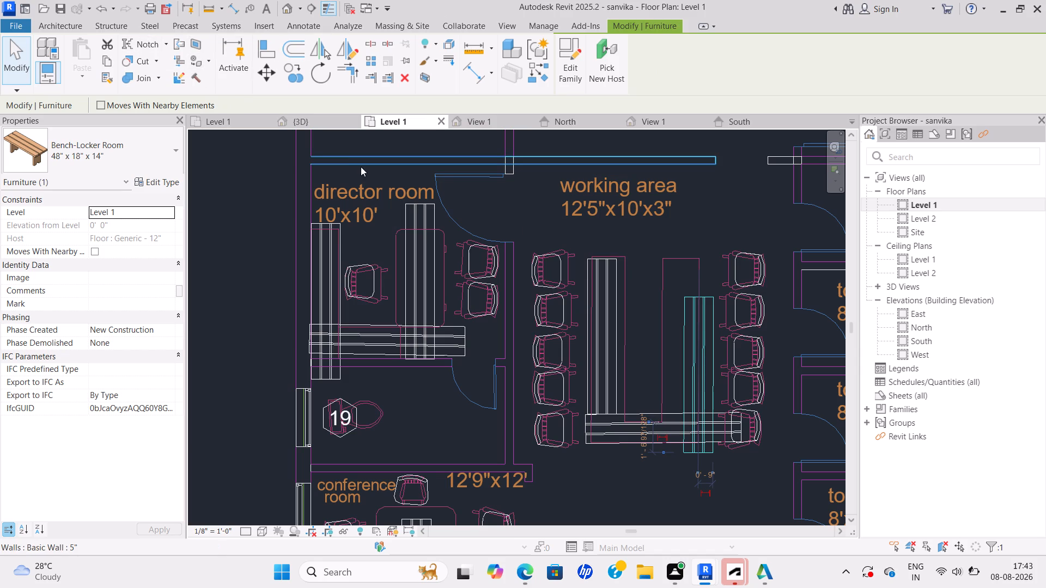
scroll(363, 171, "down", 3)
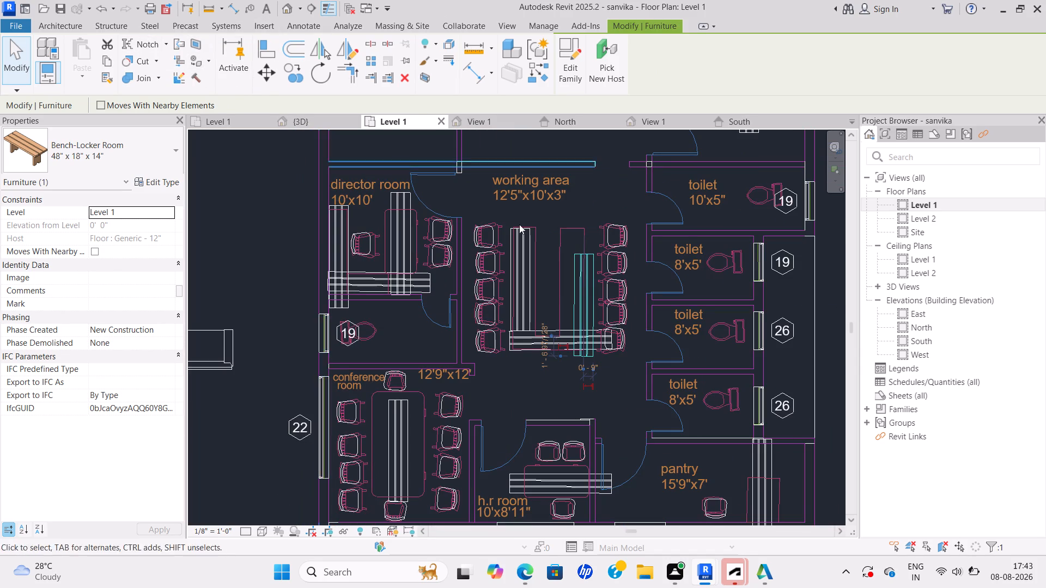
scroll(613, 273, "down", 3)
middle_click_drag(621, 259, 592, 202)
scroll(471, 238, "up", 8)
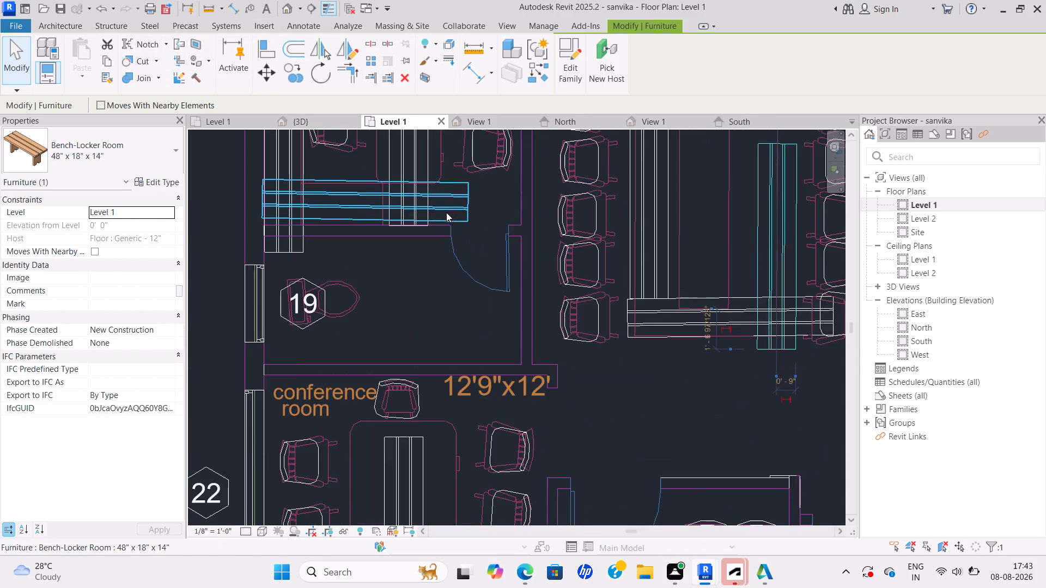
scroll(446, 212, "down", 1)
middle_click_drag(446, 212, 491, 335)
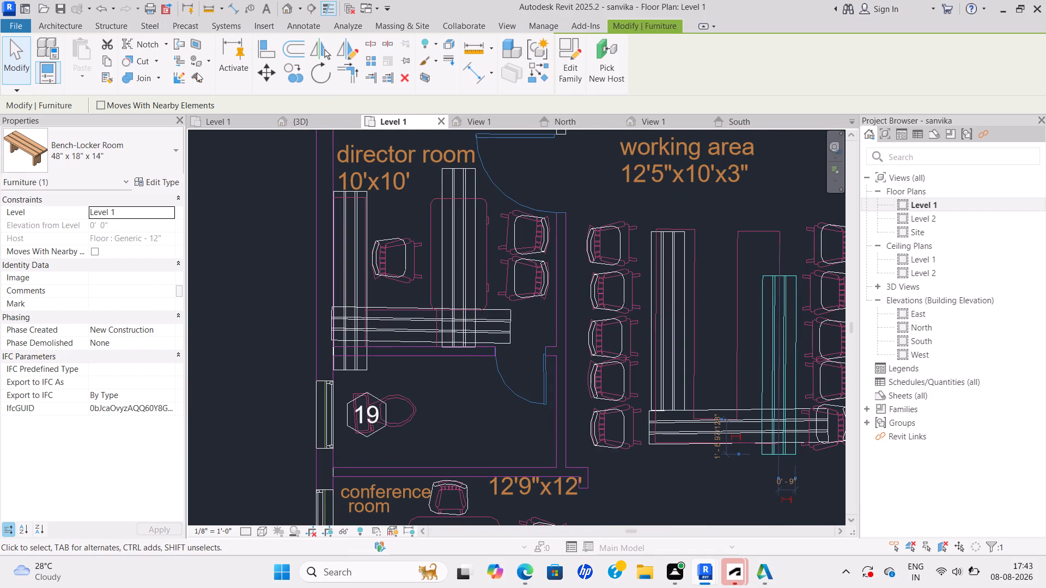
left_click(270, 74)
scroll(824, 397, "down", 1)
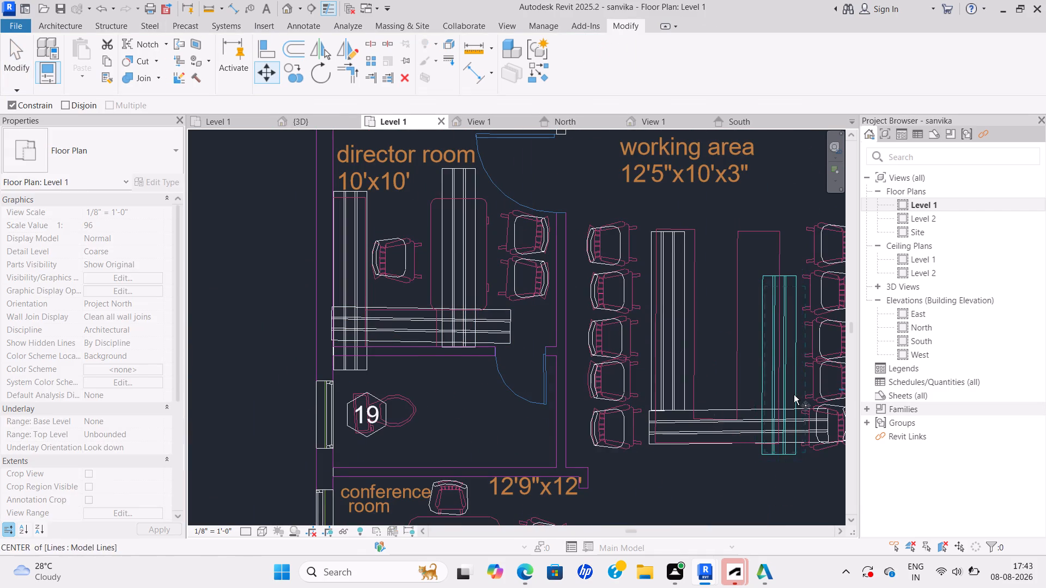
scroll(794, 395, "down", 1)
middle_click_drag(794, 395, 670, 333)
scroll(689, 377, "up", 4)
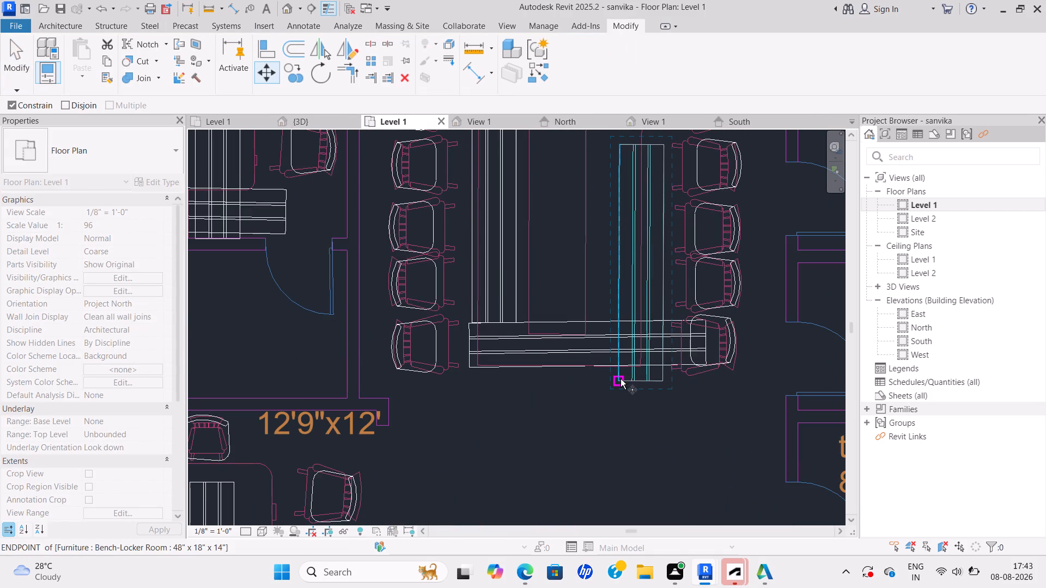
left_click(610, 384)
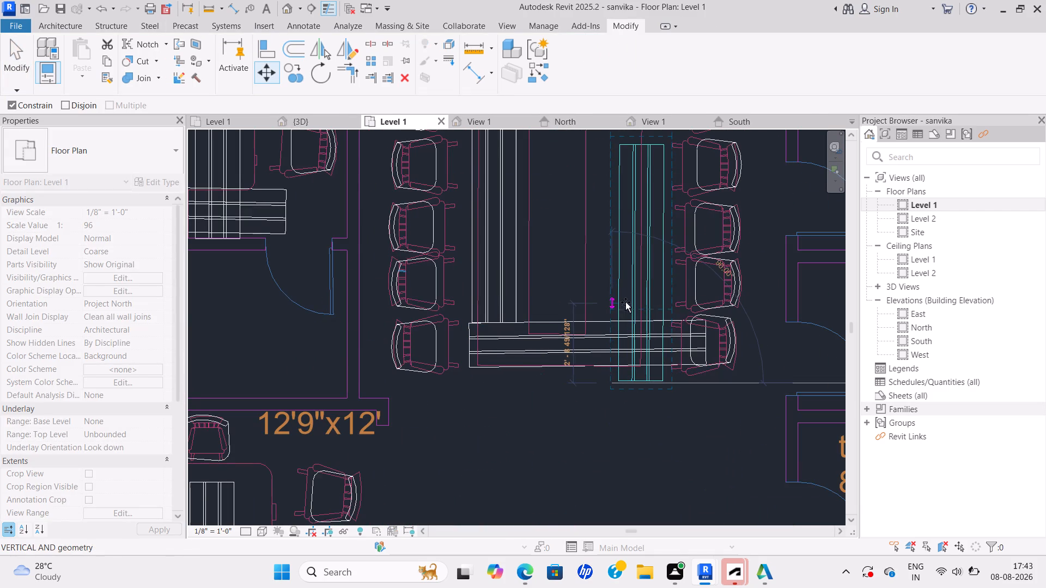
scroll(643, 315, "down", 3)
middle_click_drag(643, 315, 636, 354)
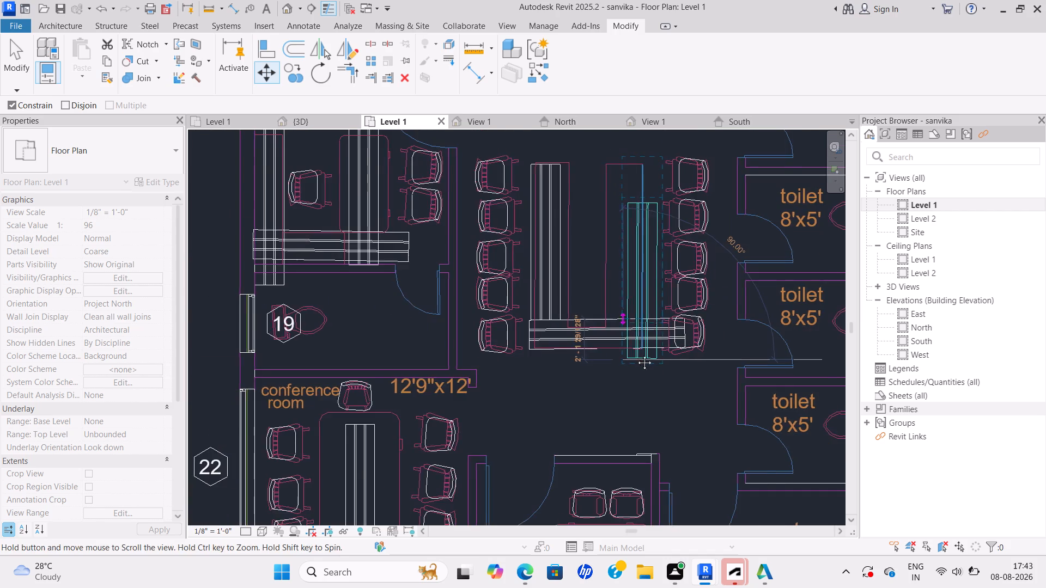
middle_click_drag(636, 354, 634, 367)
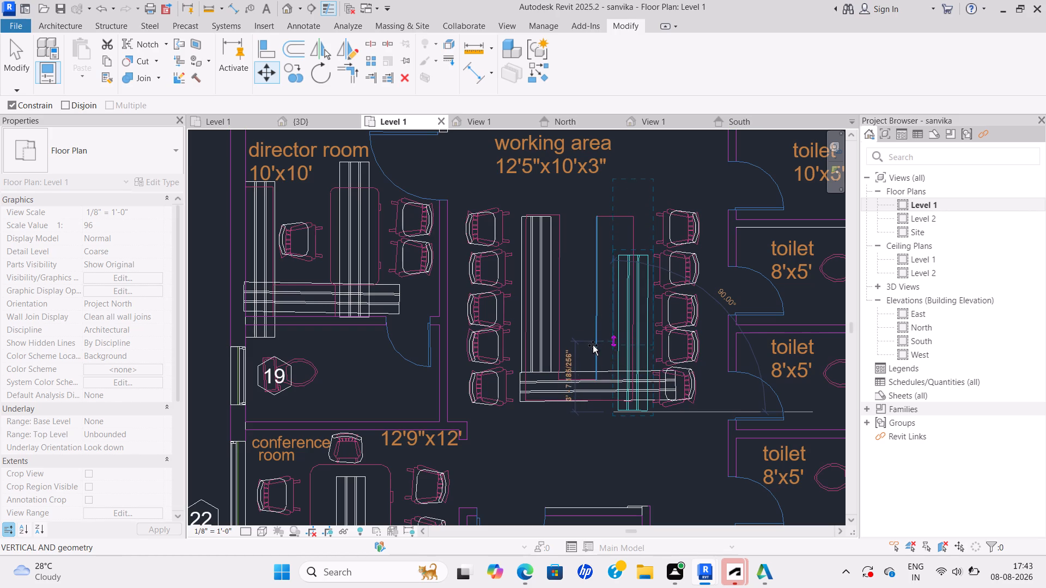
left_click(593, 365)
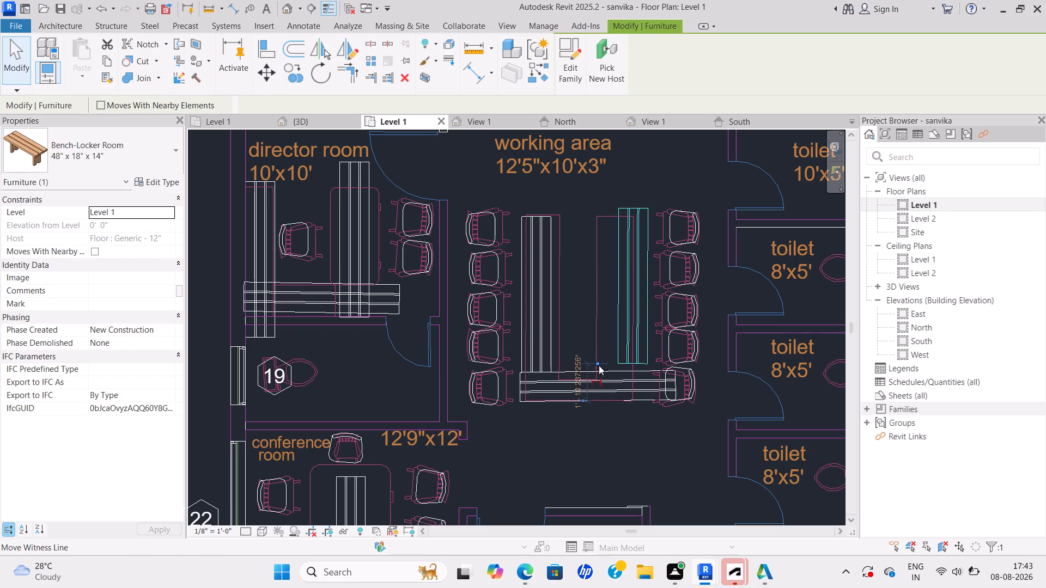
key("Escape")
Move the right vertical bench horizontally left by its upper-left corner to the left side of the right table outline.
scroll(659, 350, "down", 1)
middle_click_drag(662, 350, 707, 416)
scroll(707, 408, "up", 2)
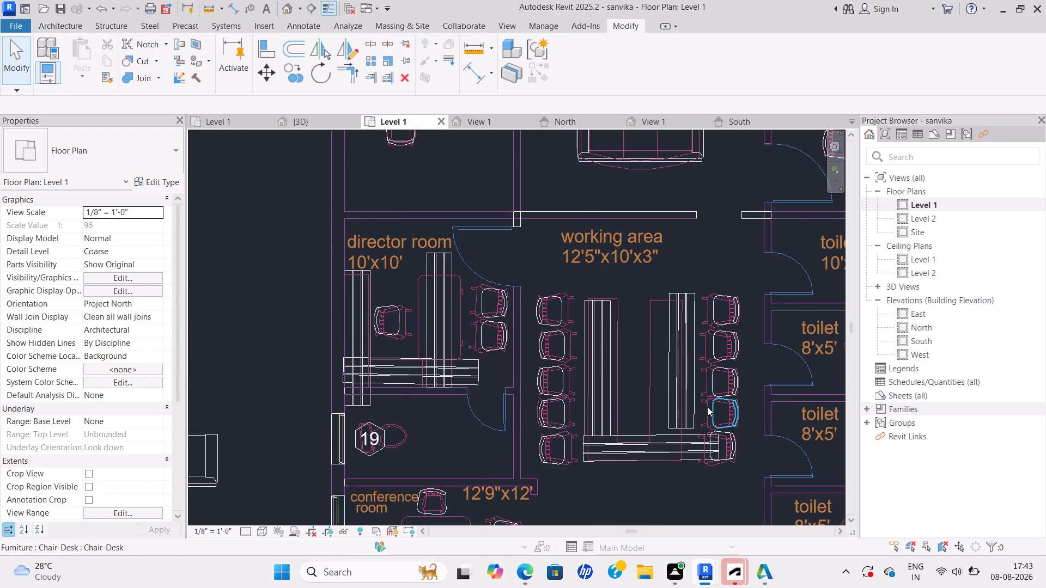
scroll(707, 407, "up", 2)
left_click(683, 439)
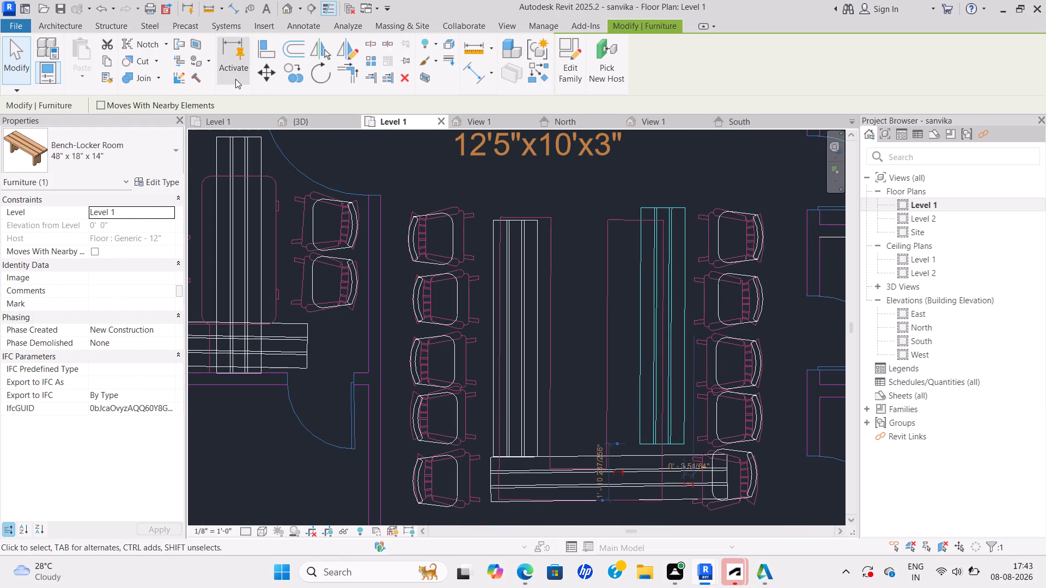
left_click(266, 75)
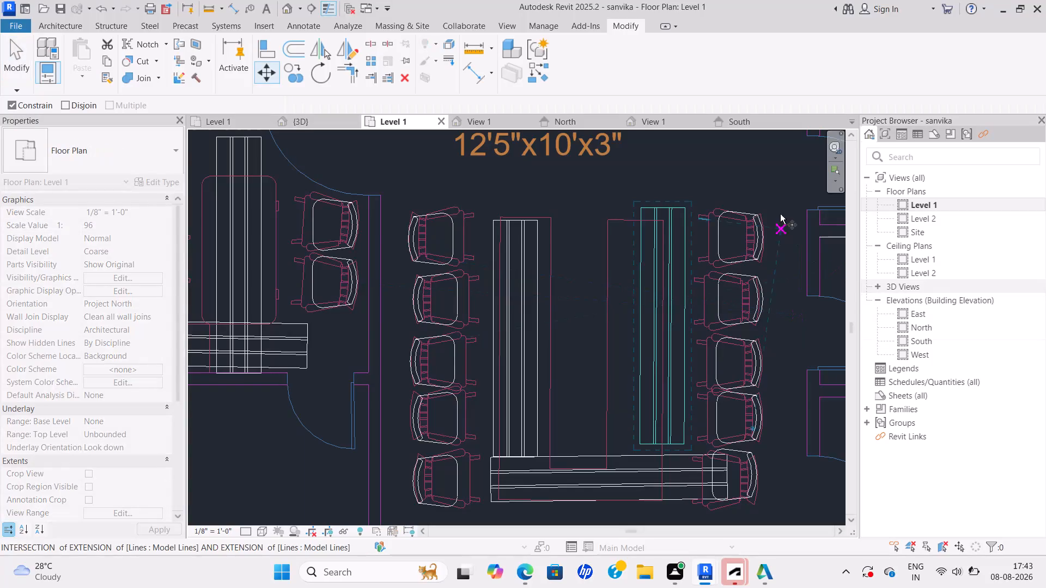
left_click(639, 207)
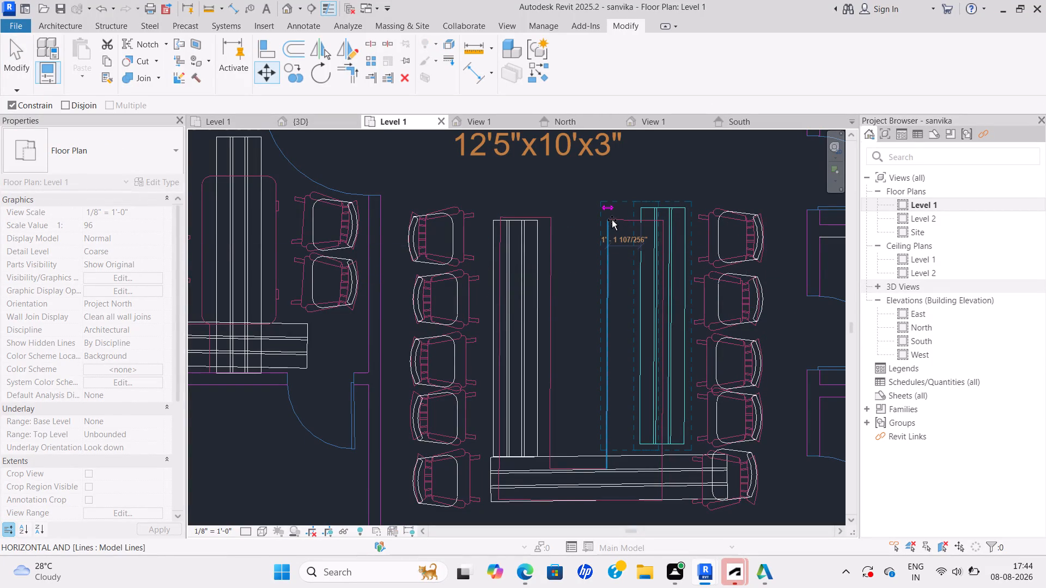
left_click(612, 220)
key("Escape")
Try to move the right vertical bench by its upper-right corner to the upper-right corner of the right table outline.
scroll(666, 292, "down", 1)
scroll(649, 351, "down", 1)
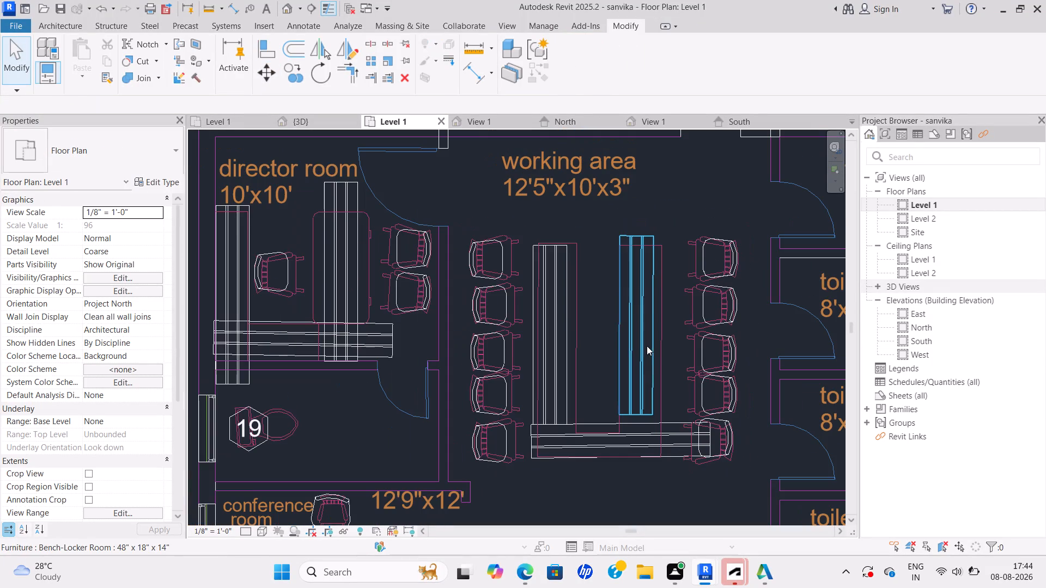
left_click(653, 234)
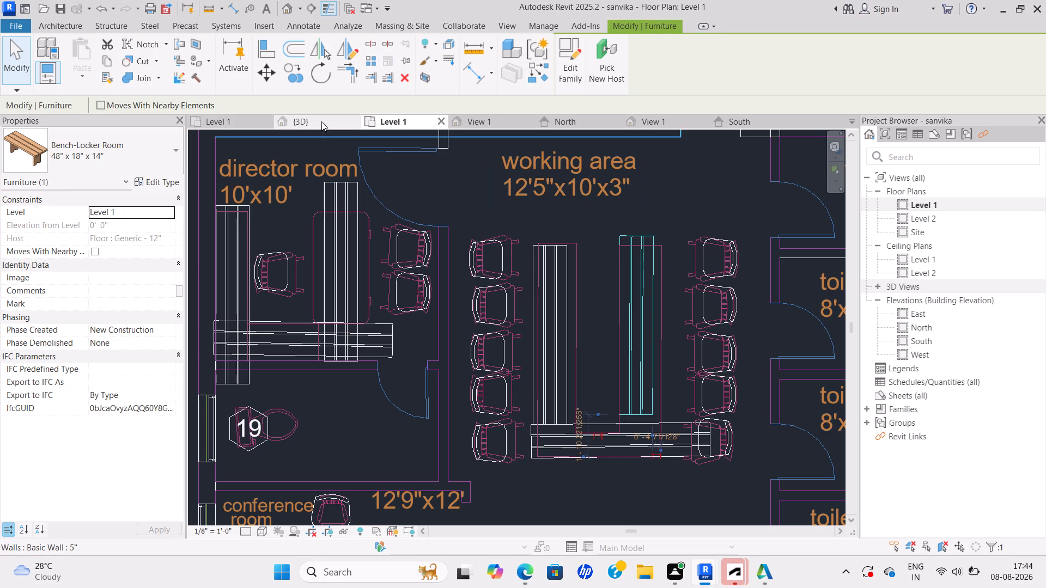
left_click(269, 74)
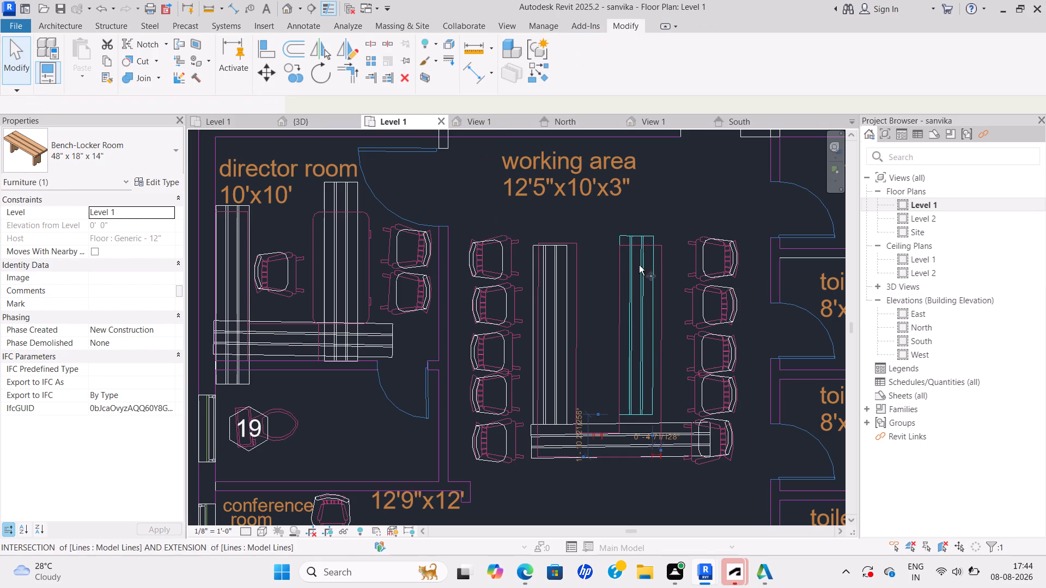
scroll(642, 261, "up", 3)
left_click(658, 223)
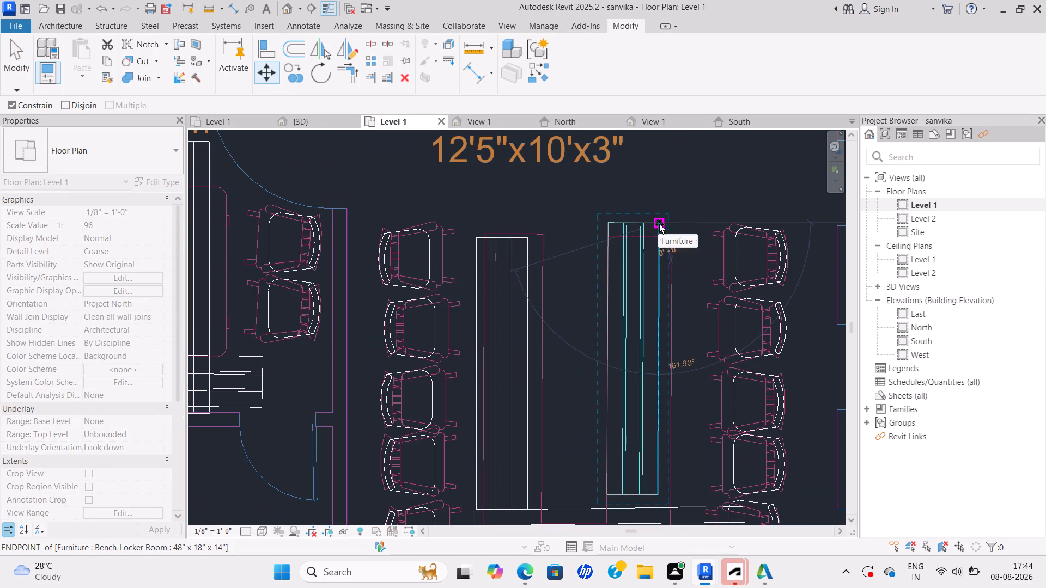
left_click(670, 238)
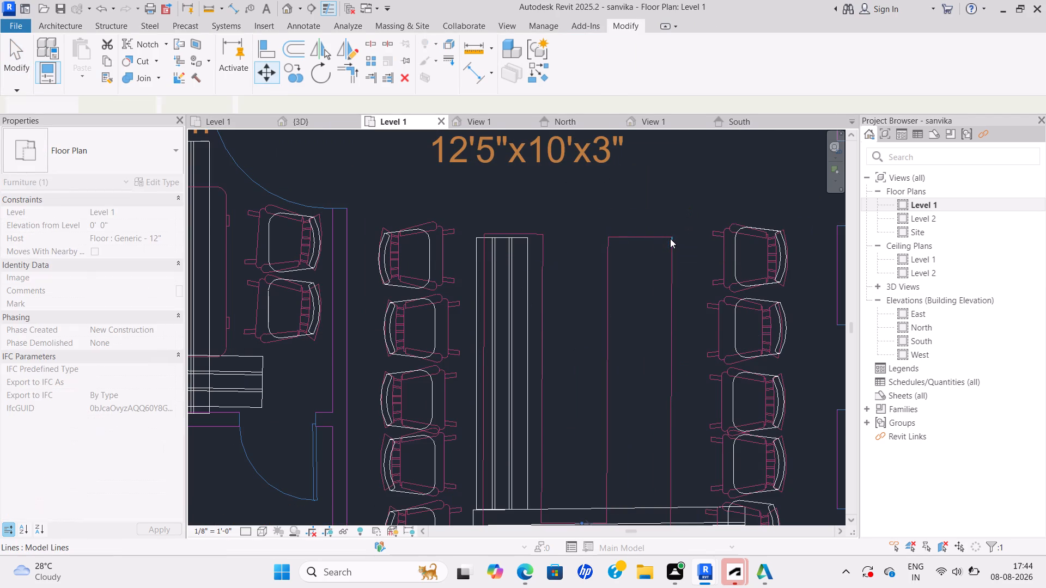
left_click(671, 236)
scroll(671, 236, "down", 5)
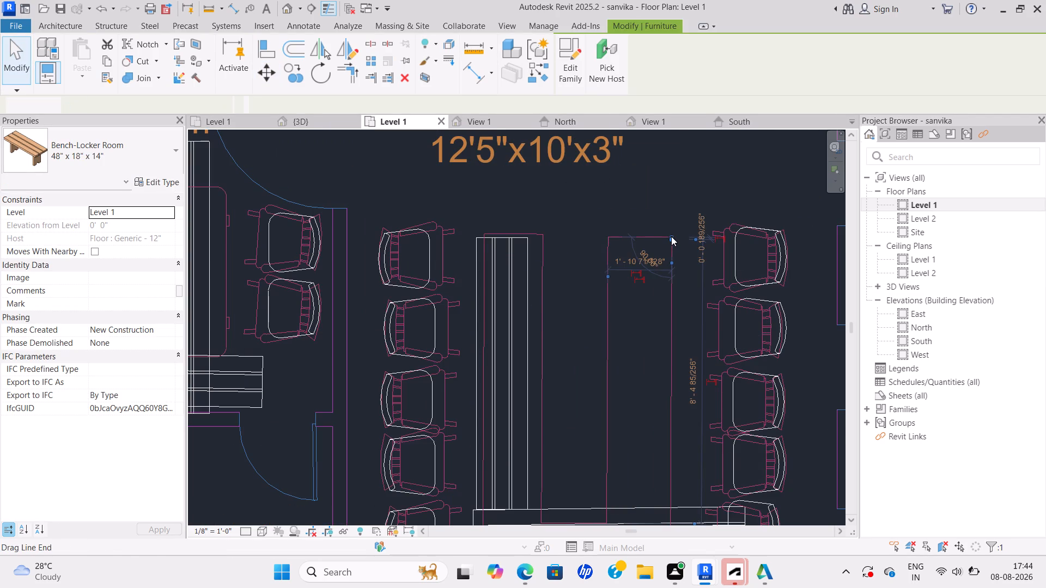
scroll(671, 236, "down", 5)
key("Escape")
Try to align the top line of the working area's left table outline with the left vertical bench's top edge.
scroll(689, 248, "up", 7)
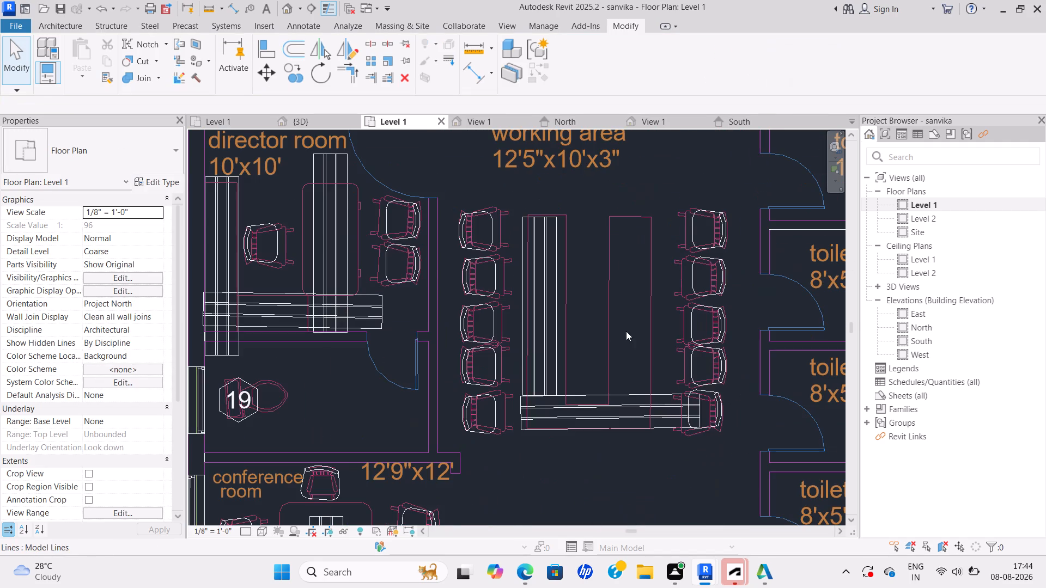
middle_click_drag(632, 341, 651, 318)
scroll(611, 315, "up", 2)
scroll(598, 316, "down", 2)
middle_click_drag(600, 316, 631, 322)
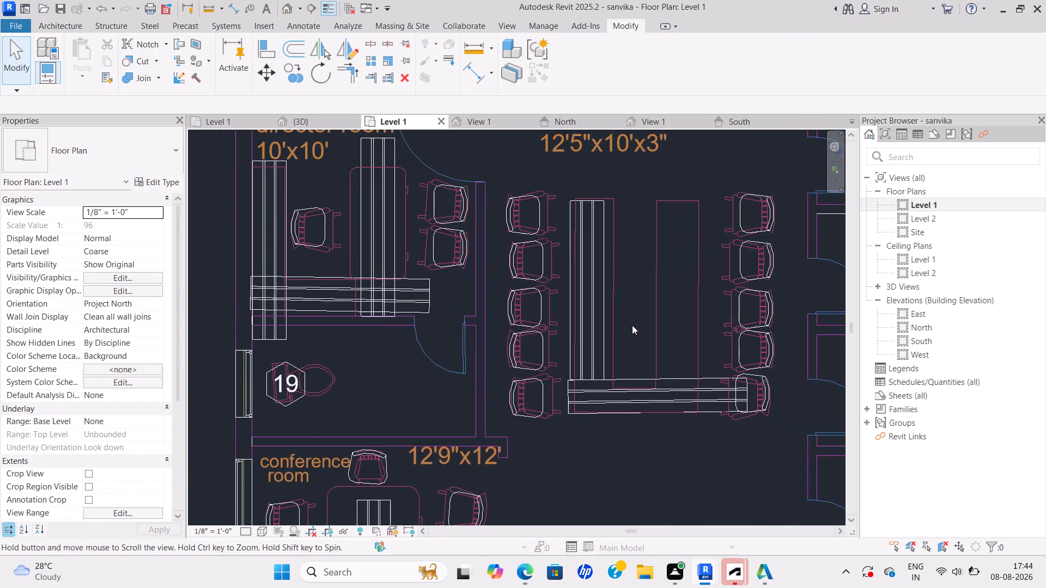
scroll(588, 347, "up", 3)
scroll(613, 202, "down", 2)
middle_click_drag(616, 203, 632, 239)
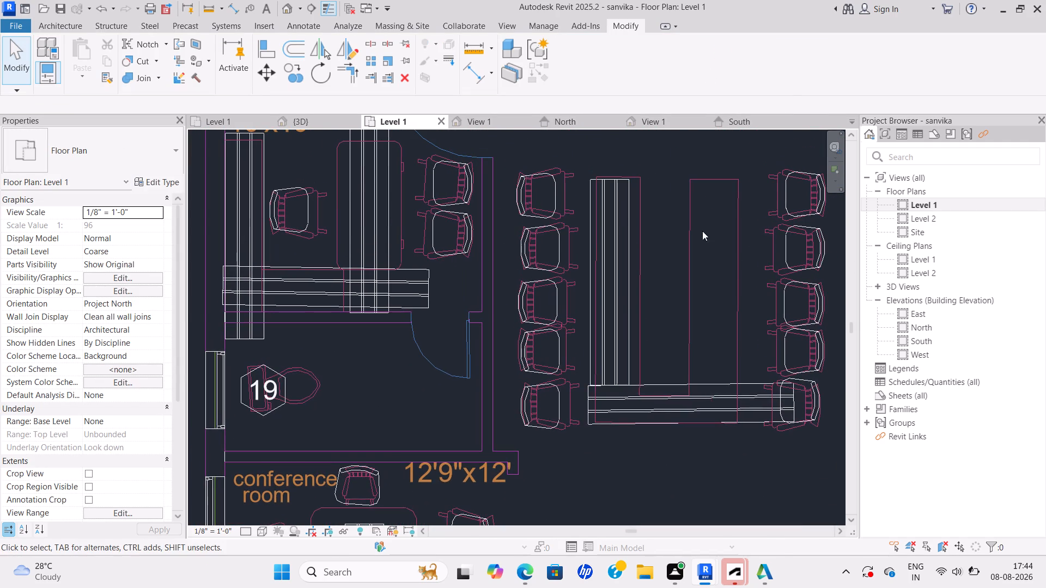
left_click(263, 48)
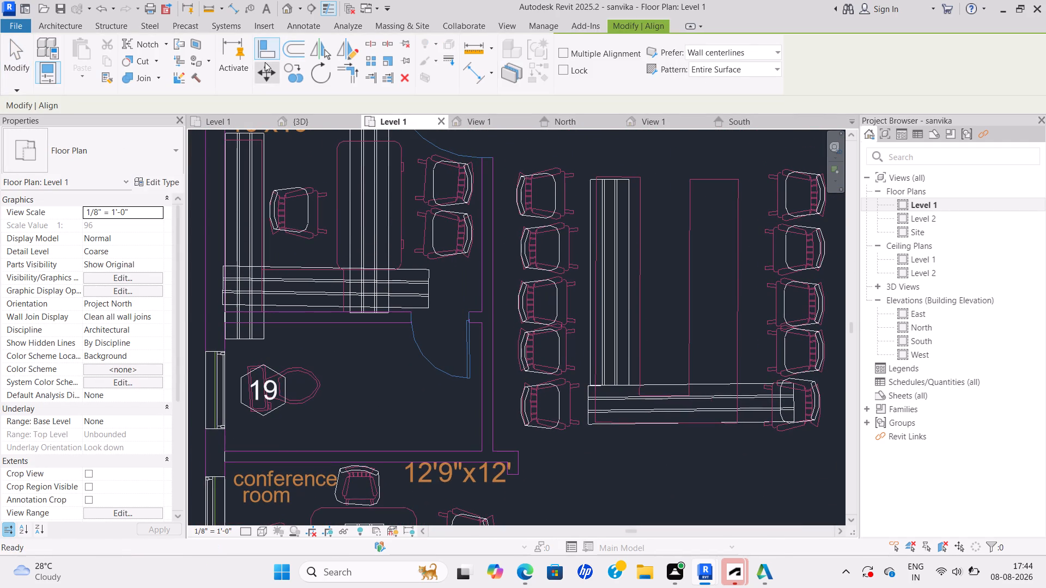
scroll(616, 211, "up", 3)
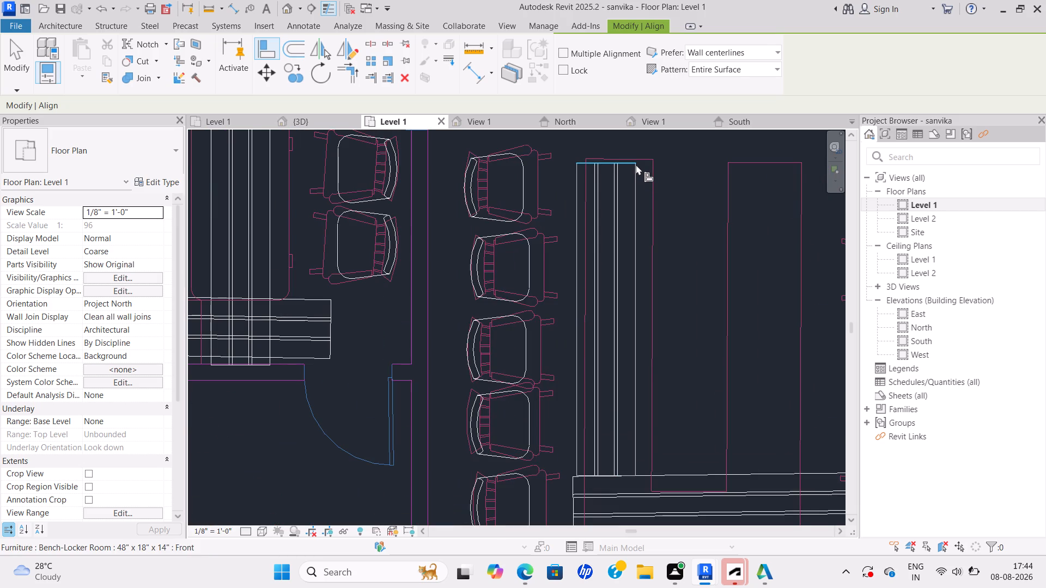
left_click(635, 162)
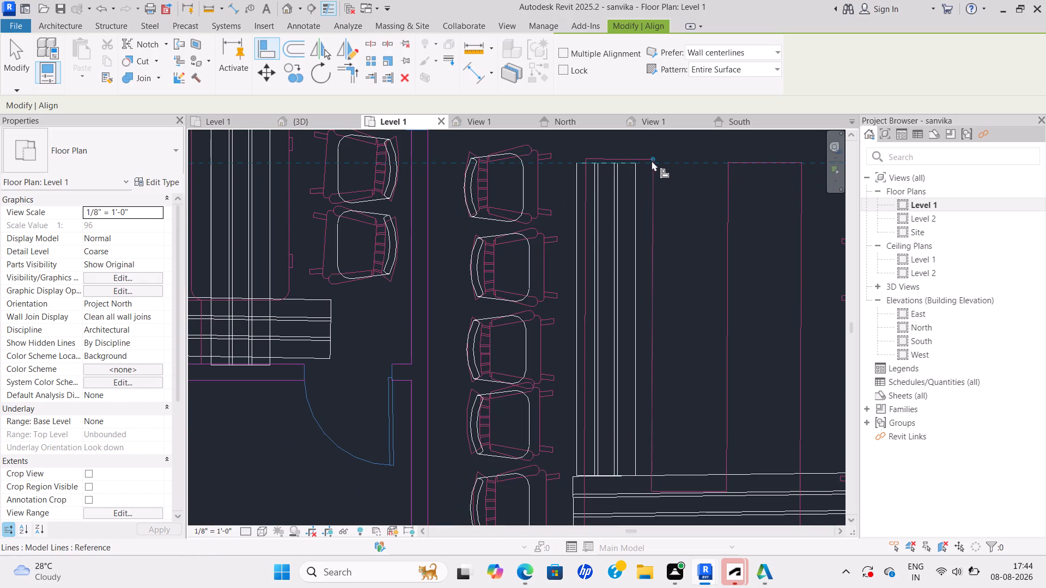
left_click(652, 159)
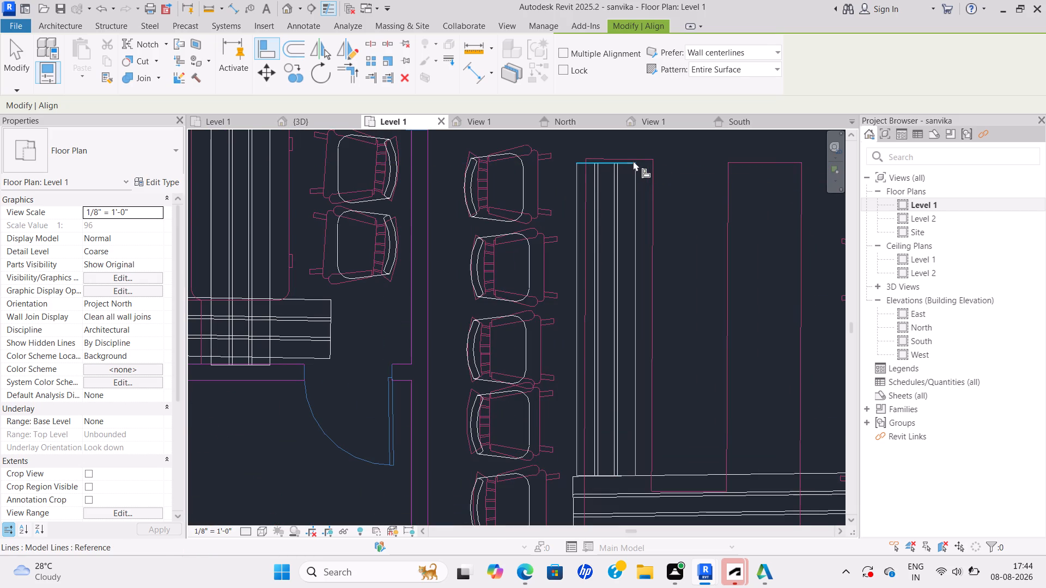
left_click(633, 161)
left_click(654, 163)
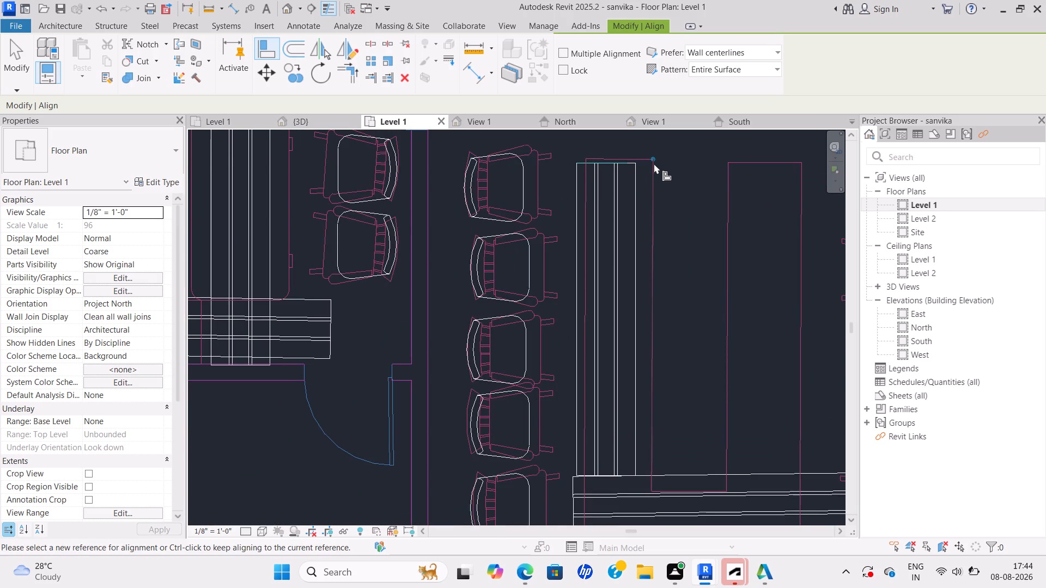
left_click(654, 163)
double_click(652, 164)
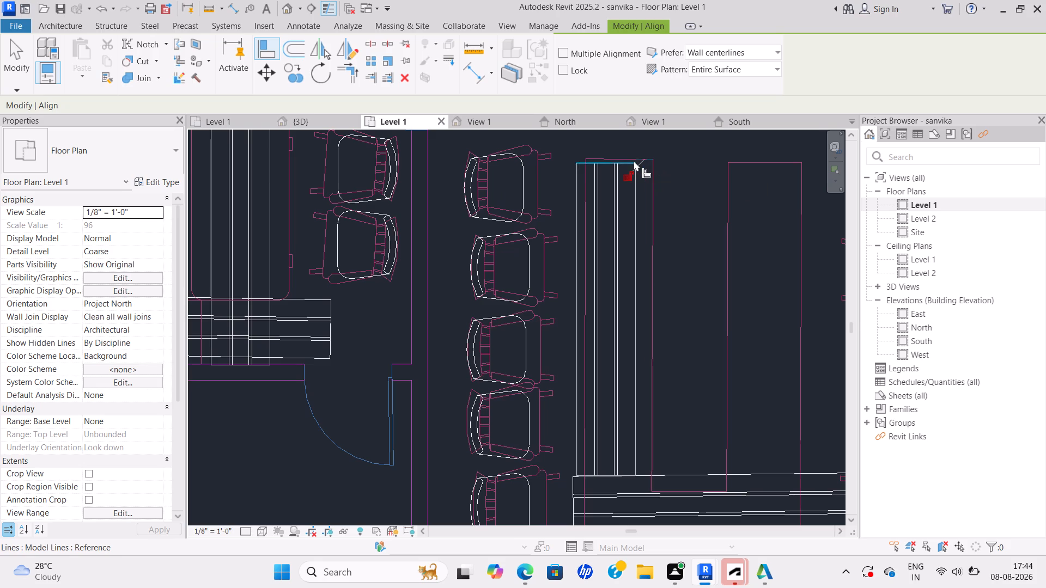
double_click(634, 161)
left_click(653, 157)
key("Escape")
Align the left table outline's top line to the top edge of the working area's left vertical bench.
scroll(640, 164, "down", 2)
middle_click_drag(640, 164, 658, 242)
scroll(632, 241, "up", 3)
scroll(591, 222, "down", 1)
middle_click_drag(593, 223, 650, 240)
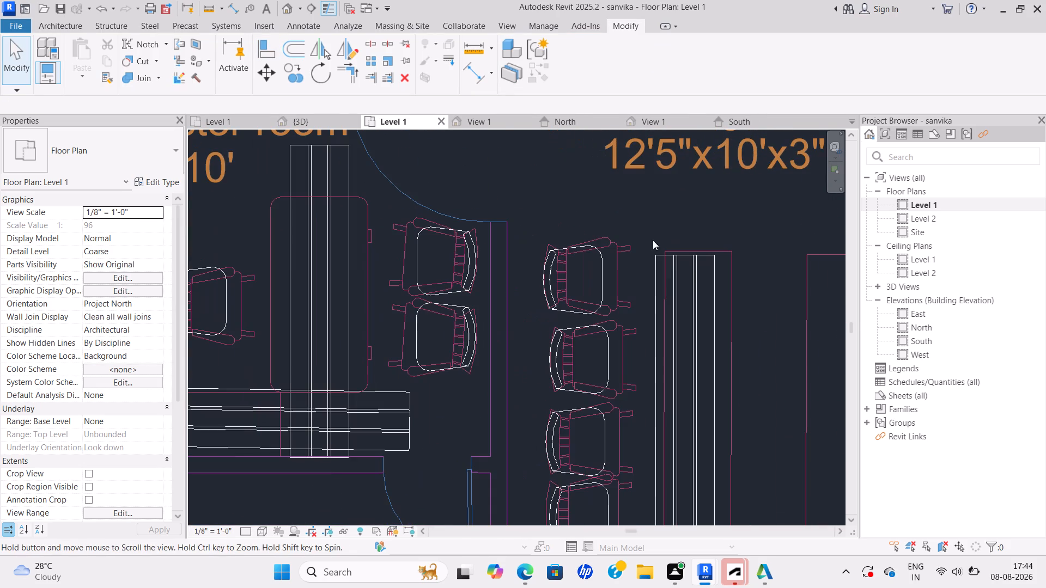
scroll(681, 258, "up", 2)
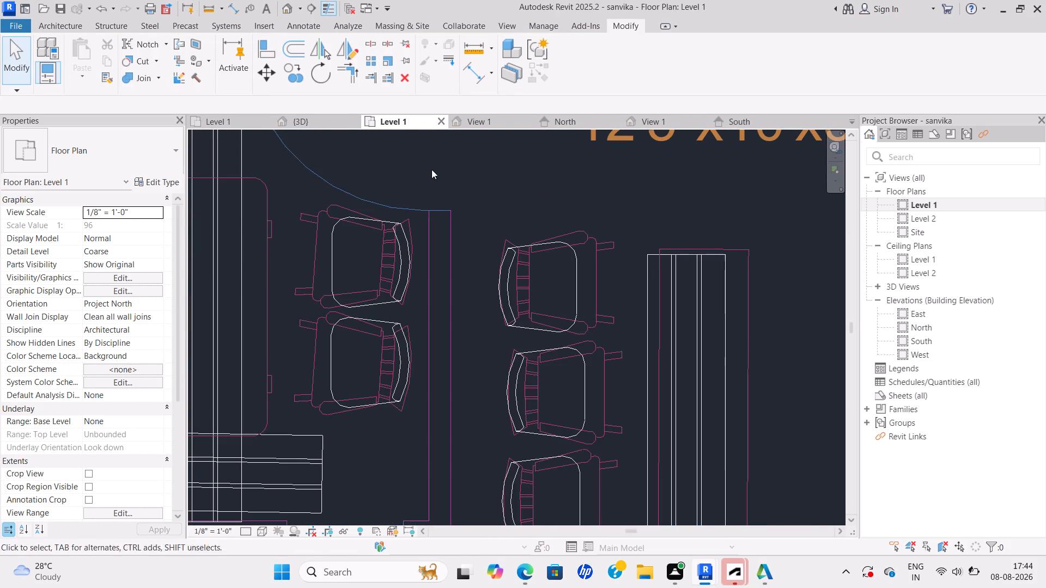
left_click(264, 51)
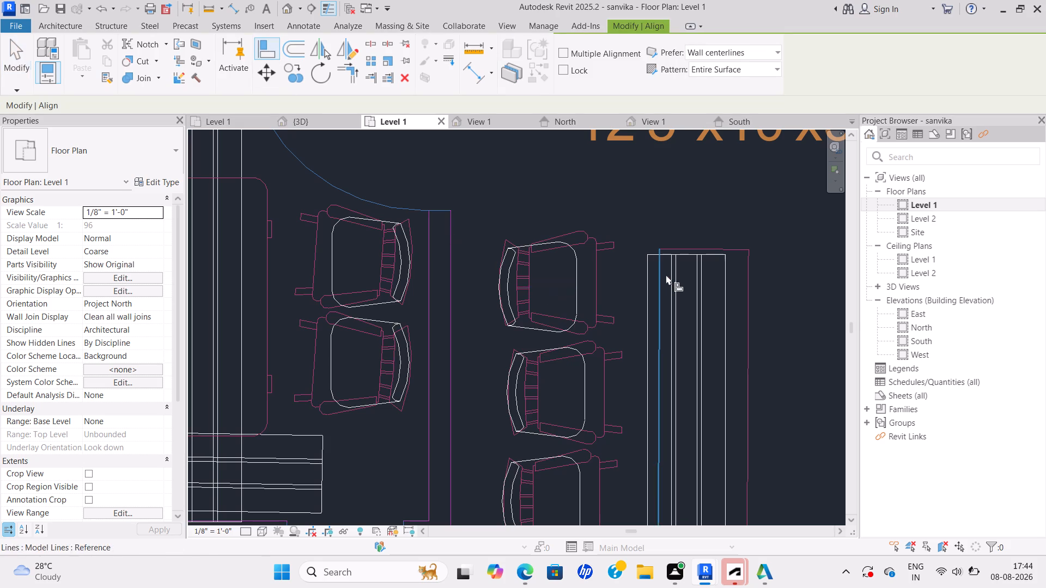
scroll(667, 273, "up", 3)
left_click(713, 245)
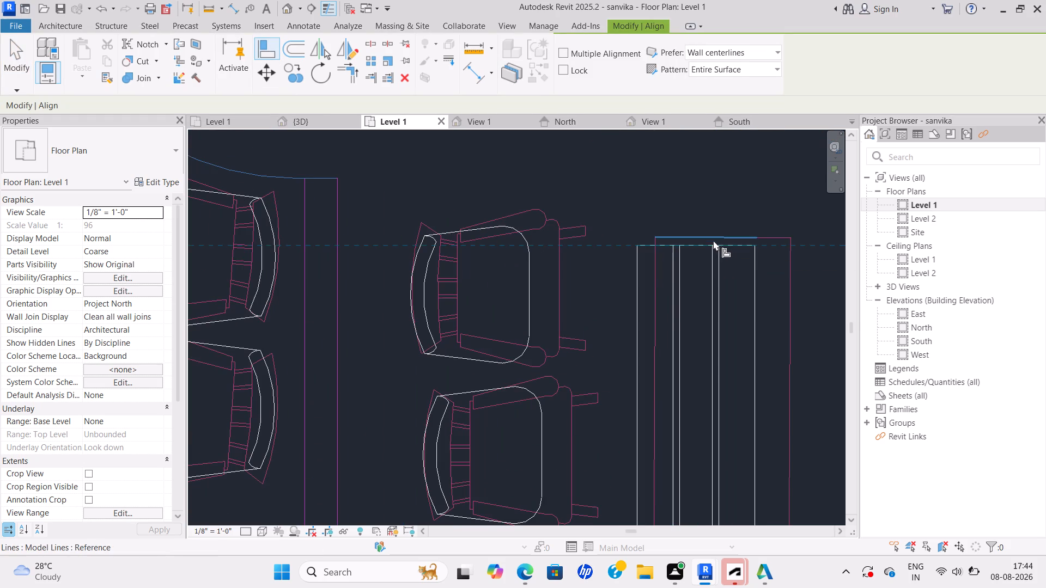
left_click(715, 236)
key("Escape")
scroll(720, 254, "down", 5)
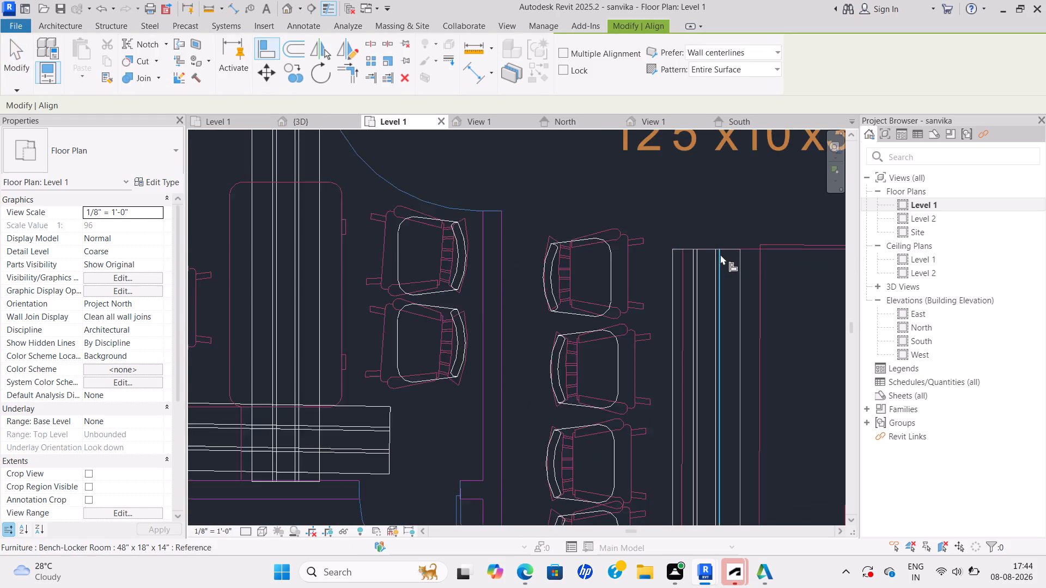
scroll(720, 254, "down", 3)
scroll(775, 268, "down", 4)
middle_click_drag(766, 266, 652, 276)
scroll(690, 297, "up", 2)
key("Escape")
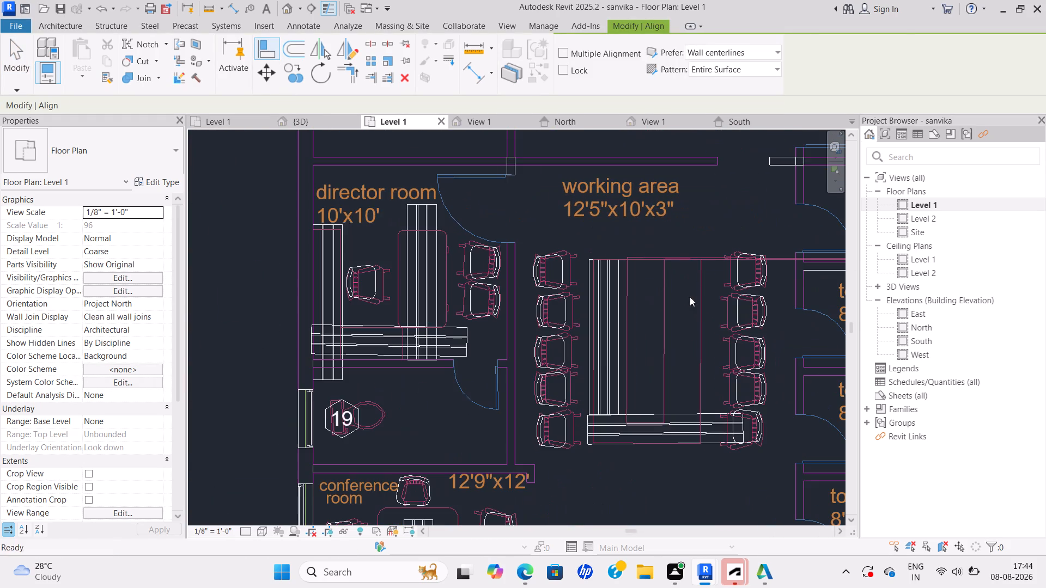
Delete the stray near-horizontal model line just above the top of the working area's table outlines.
scroll(688, 287, "up", 4)
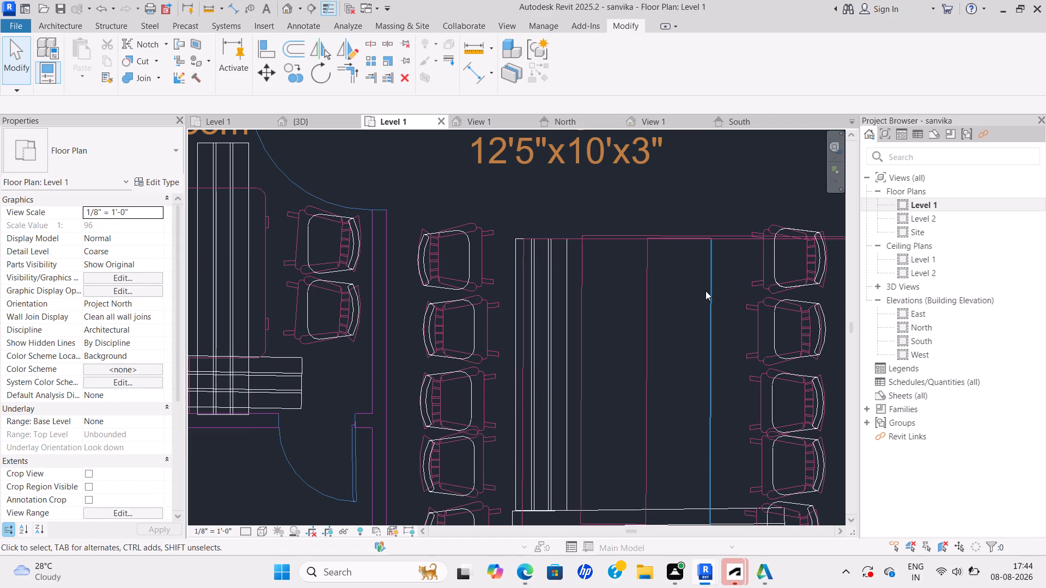
scroll(656, 277, "down", 4)
scroll(640, 249, "up", 4)
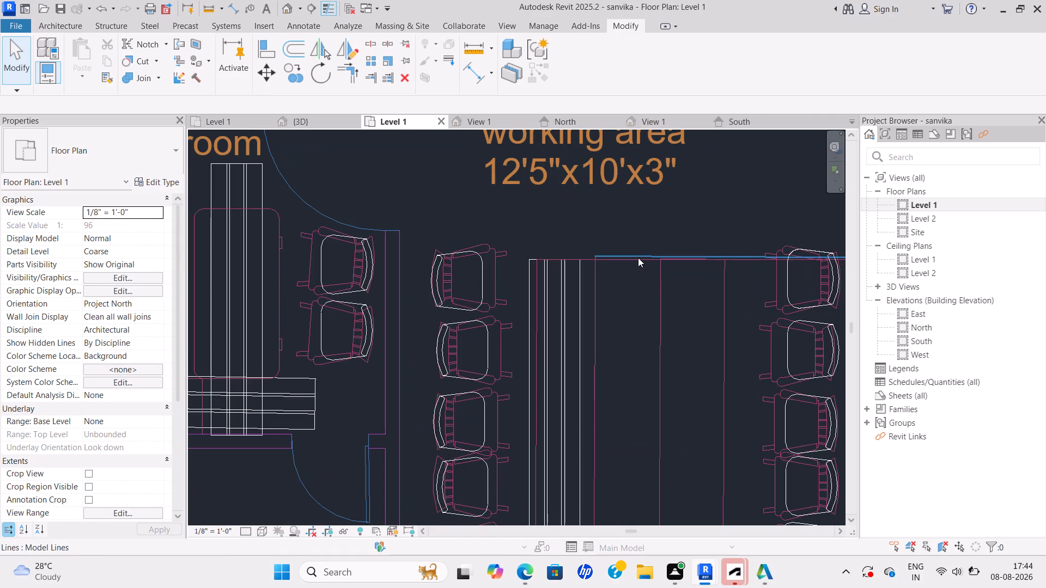
left_click(638, 255)
key("Delete")
Delete the two vertical side lines of the working area's right table outline.
scroll(648, 275, "down", 4)
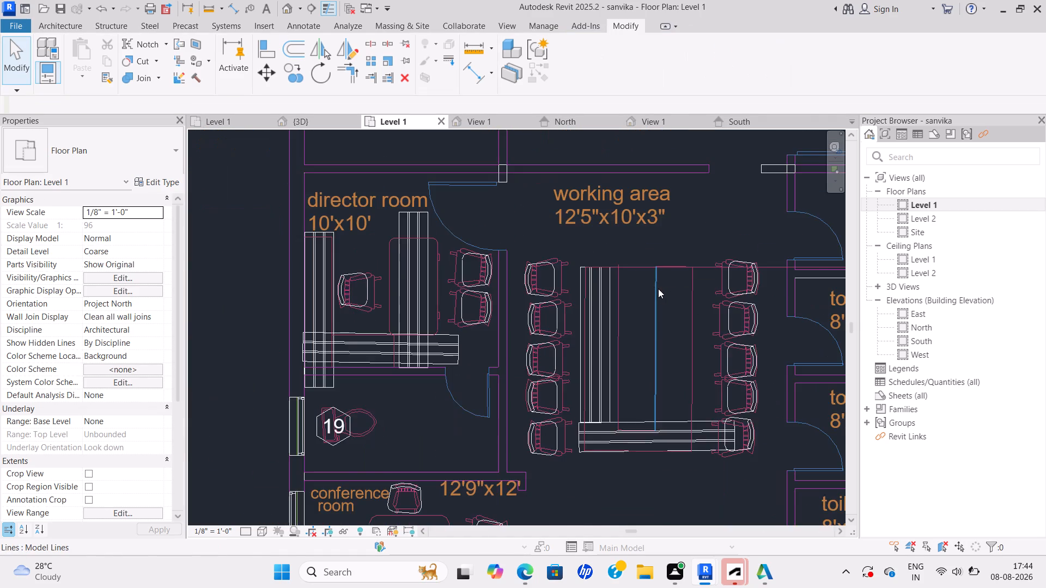
scroll(658, 289, "down", 2)
middle_click_drag(659, 289, 691, 265)
scroll(660, 318, "up", 4)
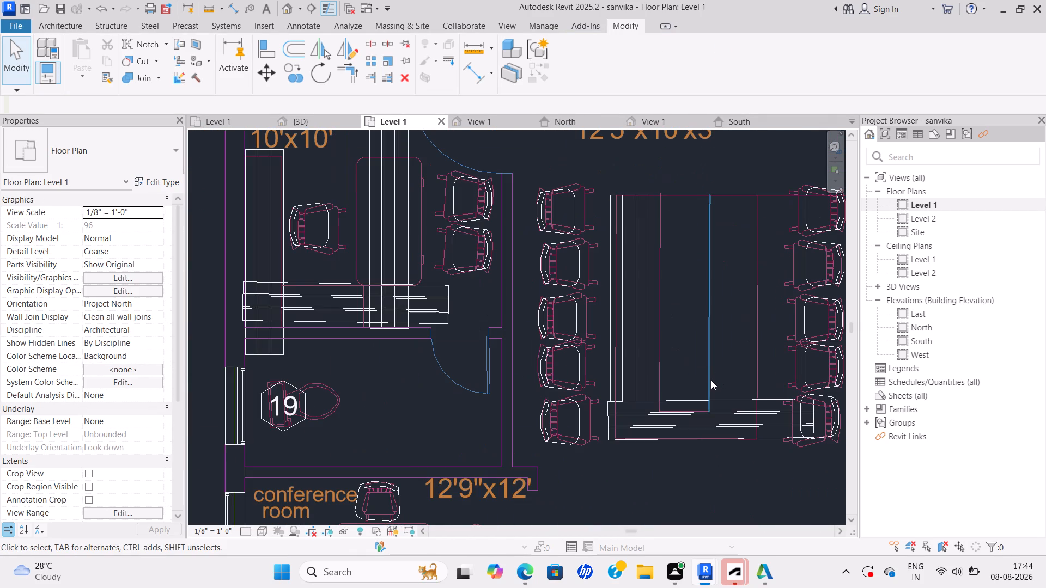
left_click(711, 380)
key("Delete")
scroll(735, 365, "down", 3)
middle_click_drag(739, 357, 703, 362)
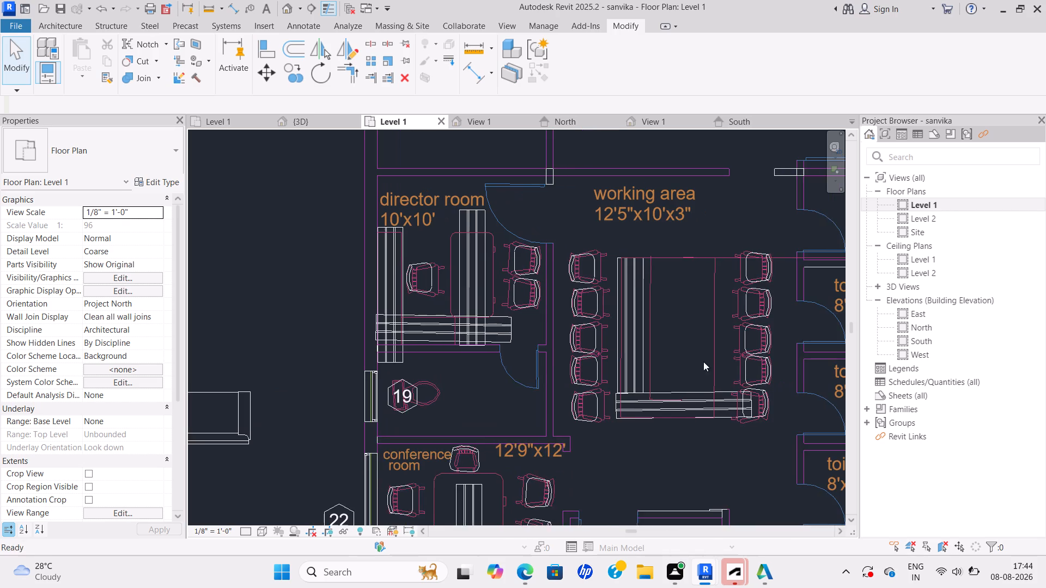
scroll(721, 371, "up", 3)
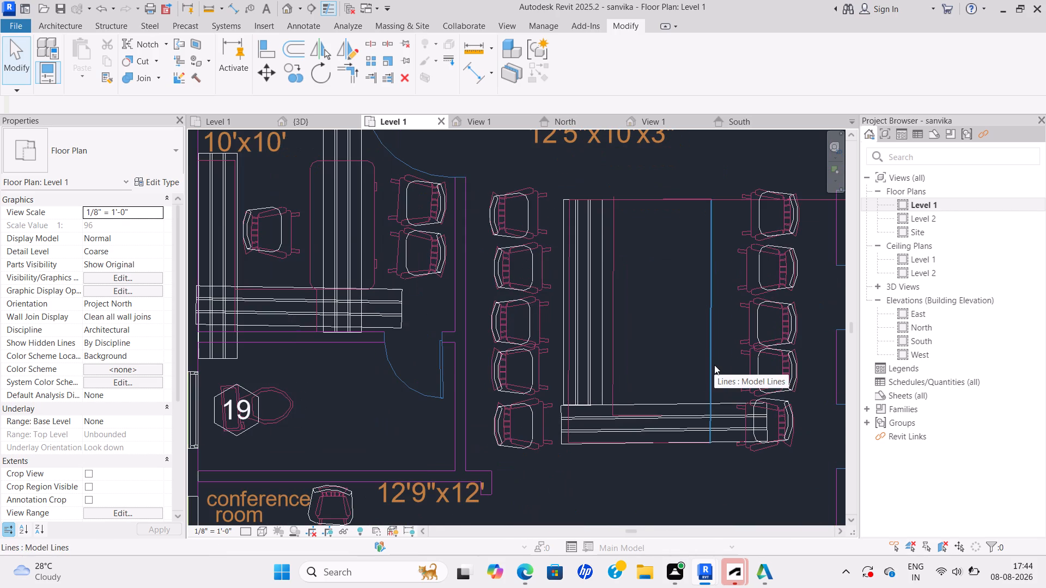
scroll(714, 364, "down", 3)
scroll(574, 352, "down", 1)
middle_click_drag(582, 355, 603, 371)
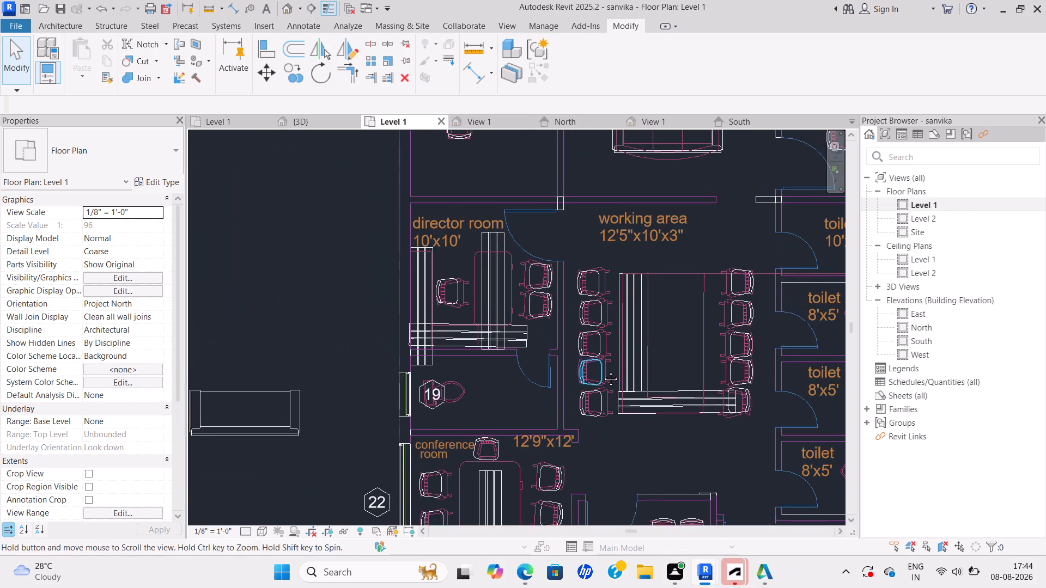
middle_click_drag(603, 371, 607, 377)
scroll(610, 378, "down", 1)
scroll(612, 362, "up", 3)
scroll(706, 378, "up", 3)
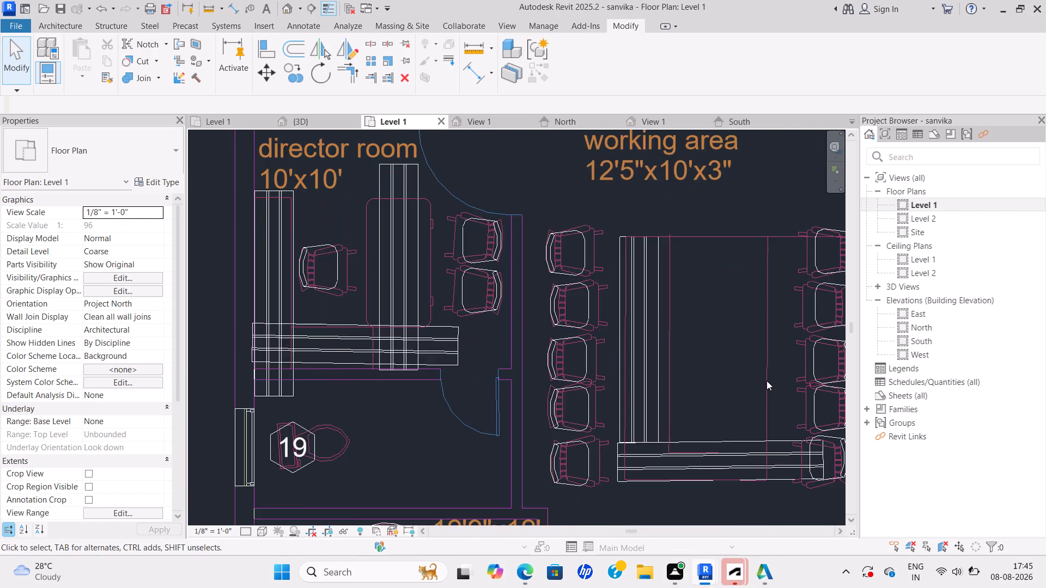
left_click(772, 382)
key("Delete")
Delete the inner vertical line of the left table outline, just right of the working area's left vertical bench.
scroll(773, 382, "down", 3)
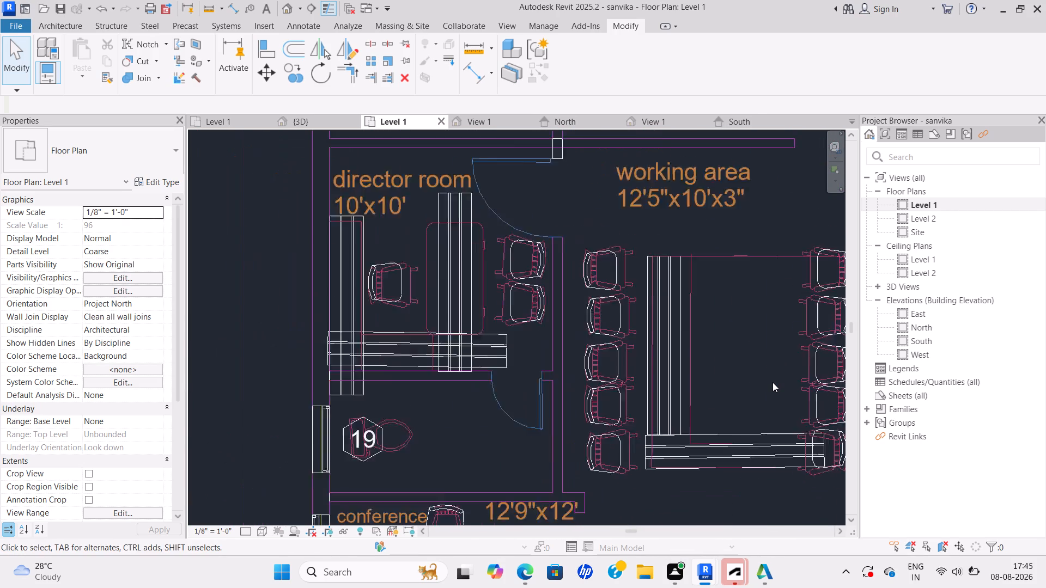
scroll(773, 382, "down", 2)
scroll(715, 373, "up", 5)
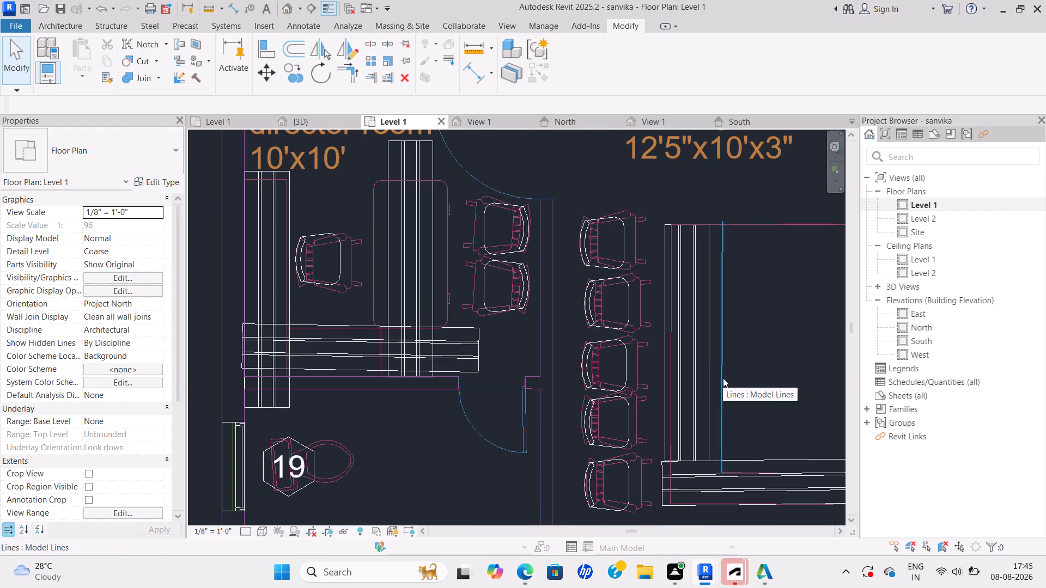
left_click(721, 378)
key("Delete")
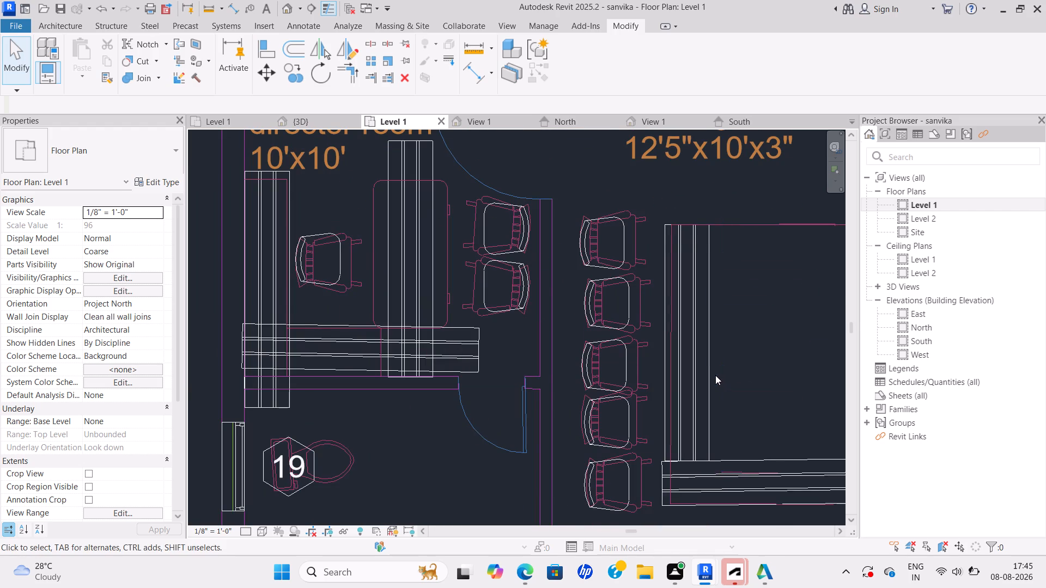
Try to move the director room's vertical bench across to the right end of the working area's horizontal bench.
scroll(715, 375, "down", 2)
scroll(693, 367, "up", 4)
scroll(708, 389, "down", 3)
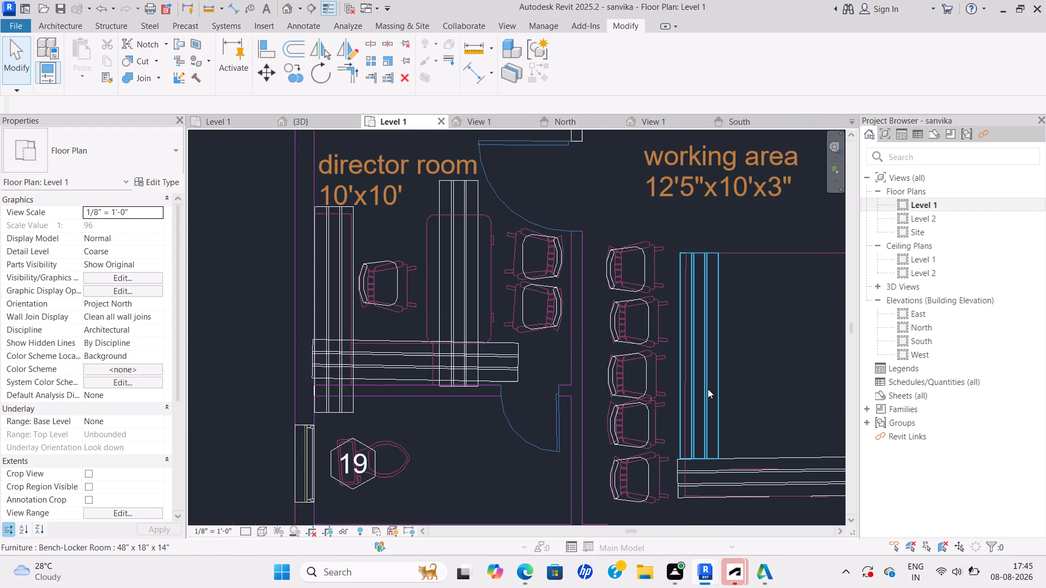
middle_click_drag(707, 388, 656, 369)
scroll(728, 385, "down", 2)
middle_click_drag(725, 384, 713, 378)
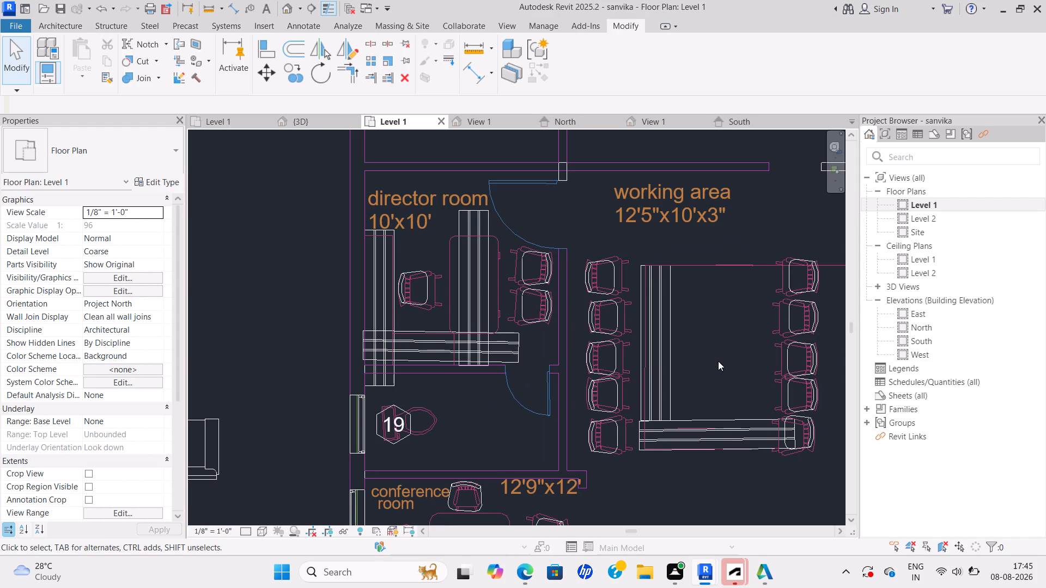
scroll(733, 346, "up", 1)
scroll(750, 328, "down", 2)
middle_click(741, 326)
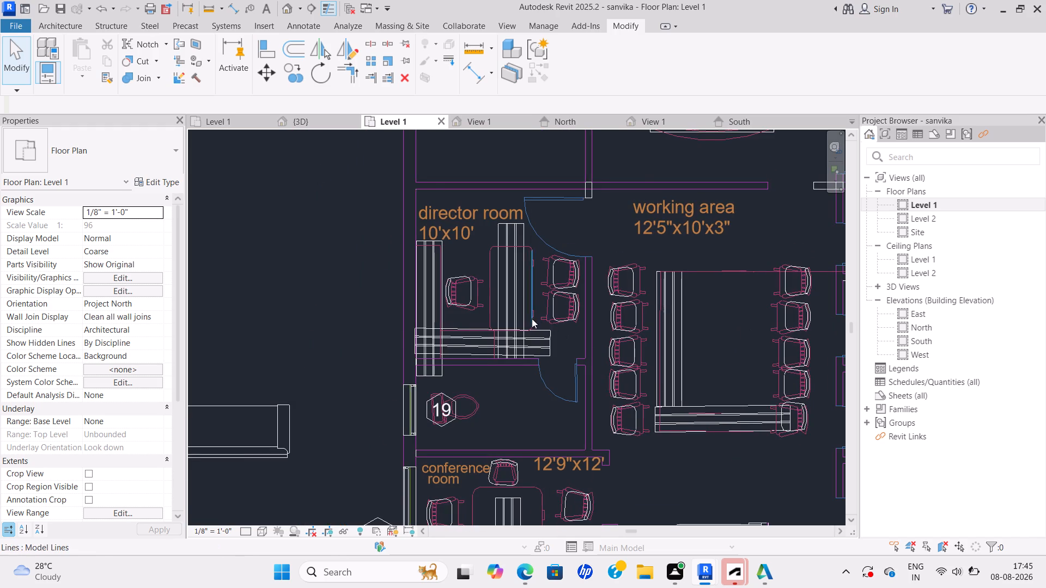
scroll(521, 312, "up", 3)
key("Escape")
scroll(534, 383, "up", 2)
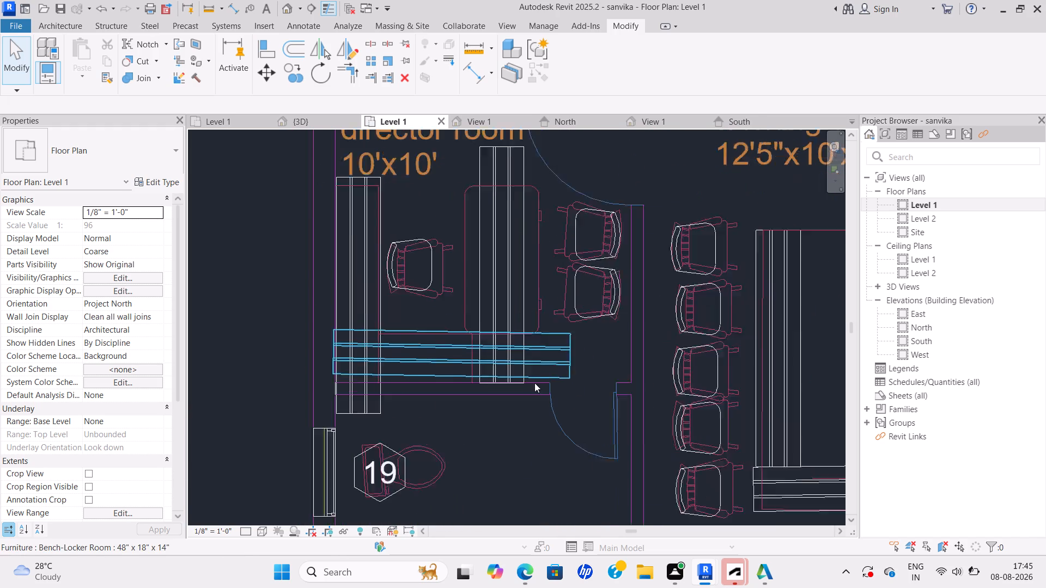
scroll(534, 383, "up", 1)
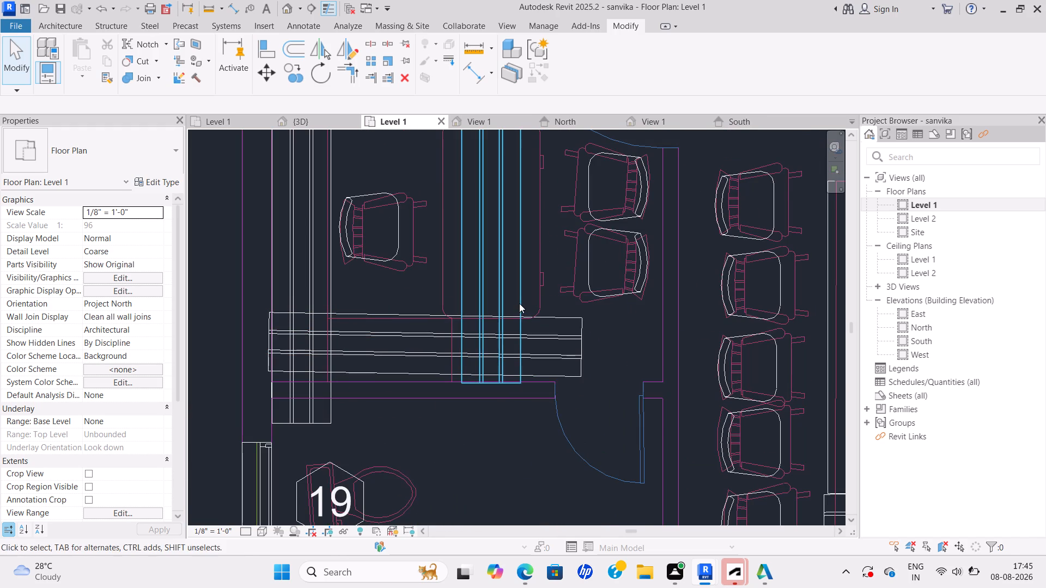
left_click(519, 303)
left_click(271, 70)
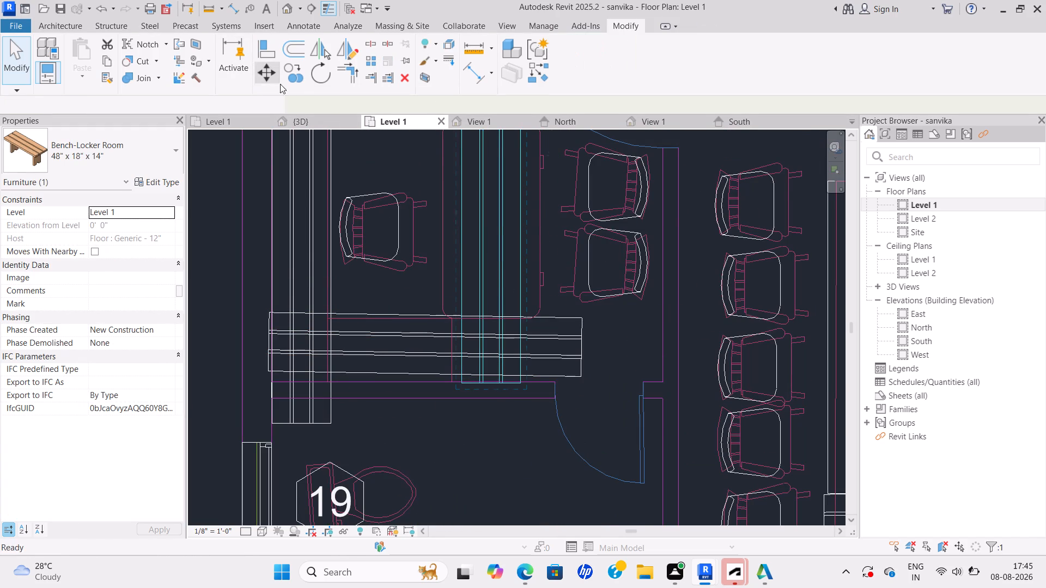
scroll(519, 375, "up", 3)
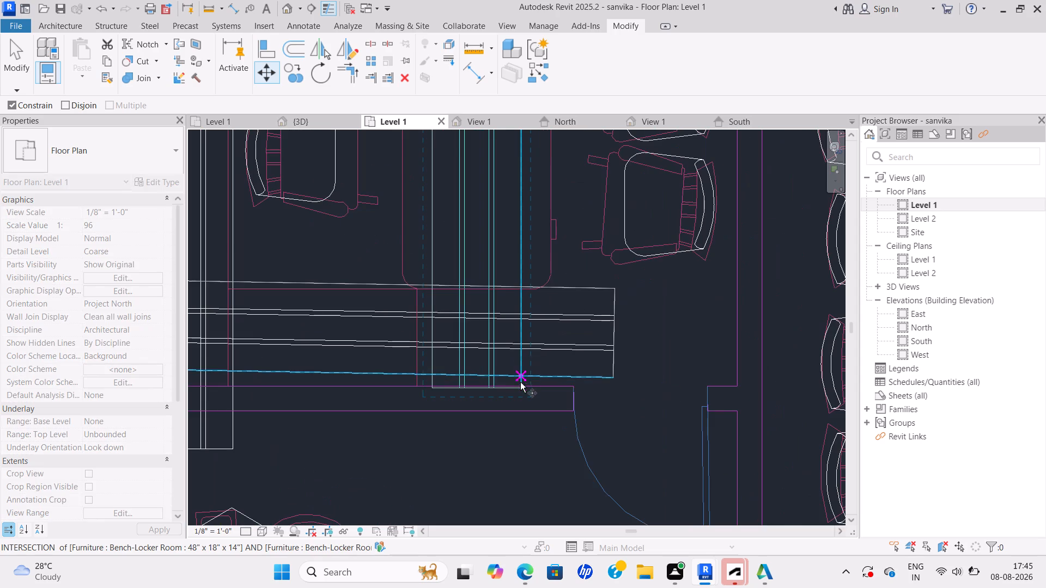
left_click_drag(520, 382, 550, 384)
scroll(734, 409, "down", 2)
middle_click_drag(734, 409, 530, 363)
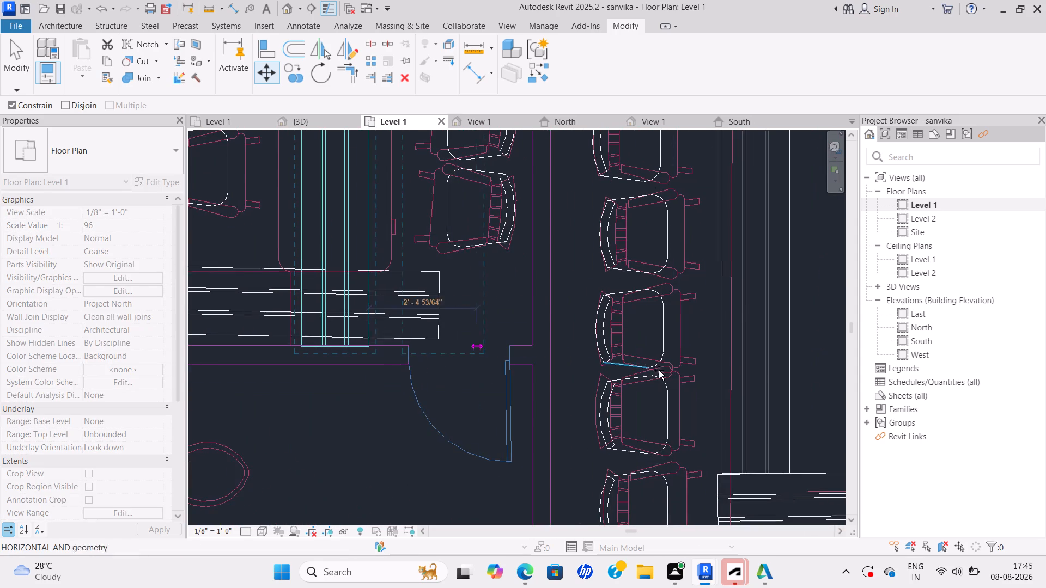
scroll(716, 372, "down", 3)
middle_click_drag(716, 372, 470, 370)
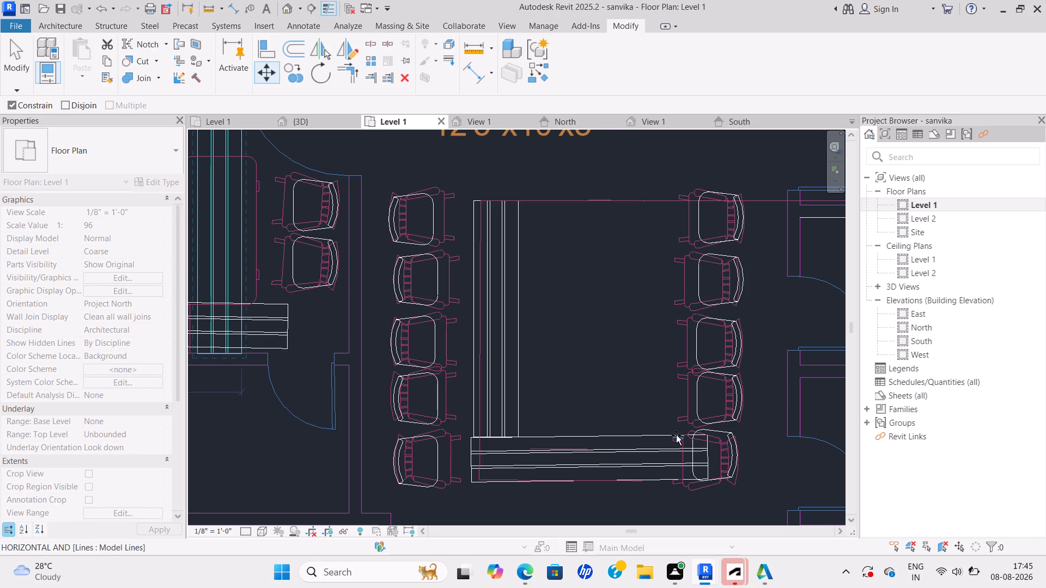
left_click(676, 435)
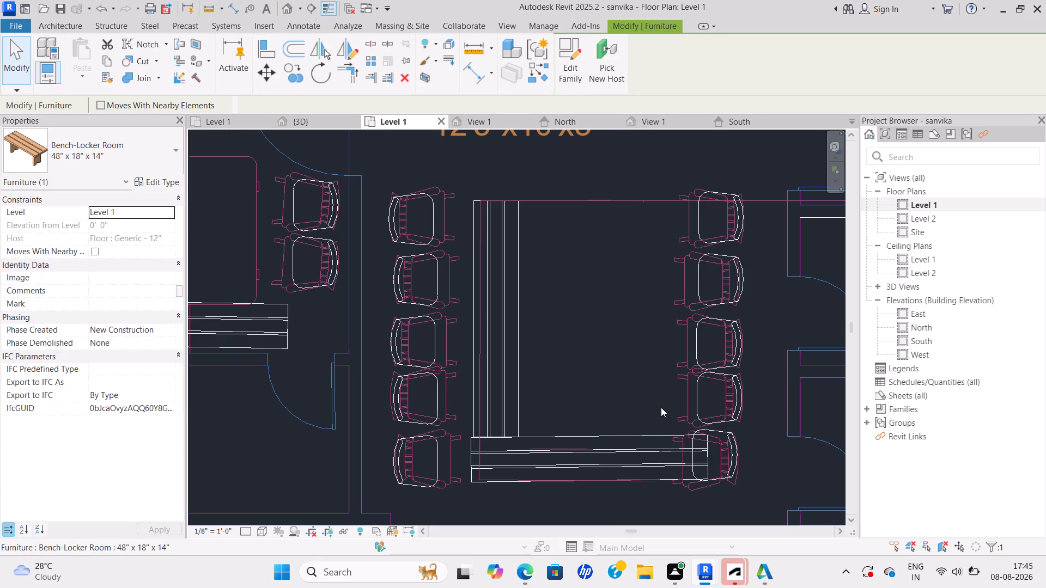
left_click(661, 407)
key("Escape")
Copy the working area's left vertical bench about 4'-11 1/2" to the right, beside the right-hand row of chairs.
scroll(209, 185, "down", 2)
middle_click_drag(252, 226, 497, 351)
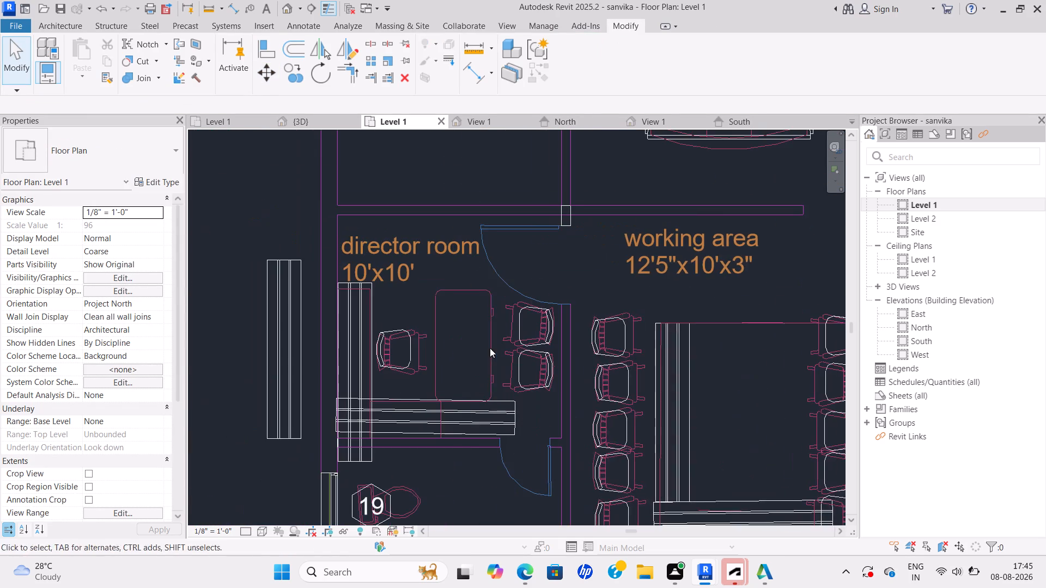
scroll(380, 346, "up", 2)
scroll(380, 346, "down", 5)
scroll(513, 367, "down", 3)
middle_click_drag(510, 364, 459, 328)
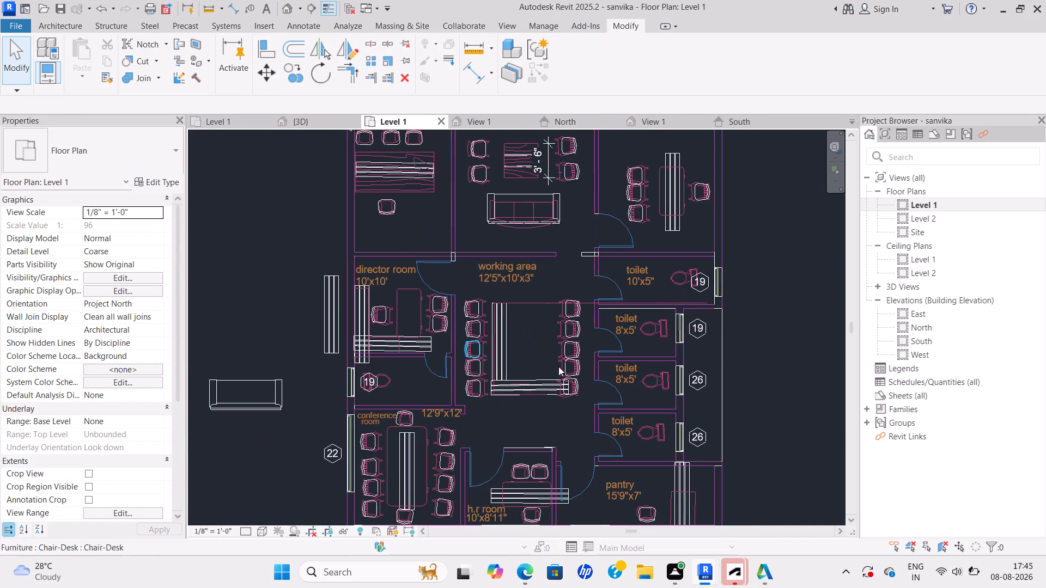
scroll(546, 377, "up", 9)
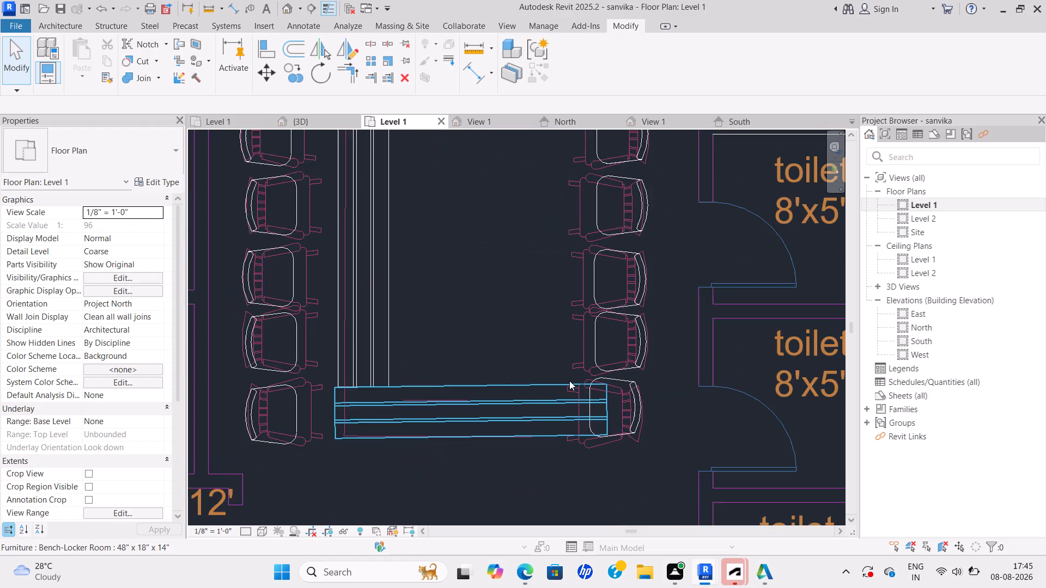
scroll(556, 370, "down", 2)
middle_click_drag(556, 369, 625, 399)
scroll(625, 399, "down", 1)
scroll(493, 401, "up", 2)
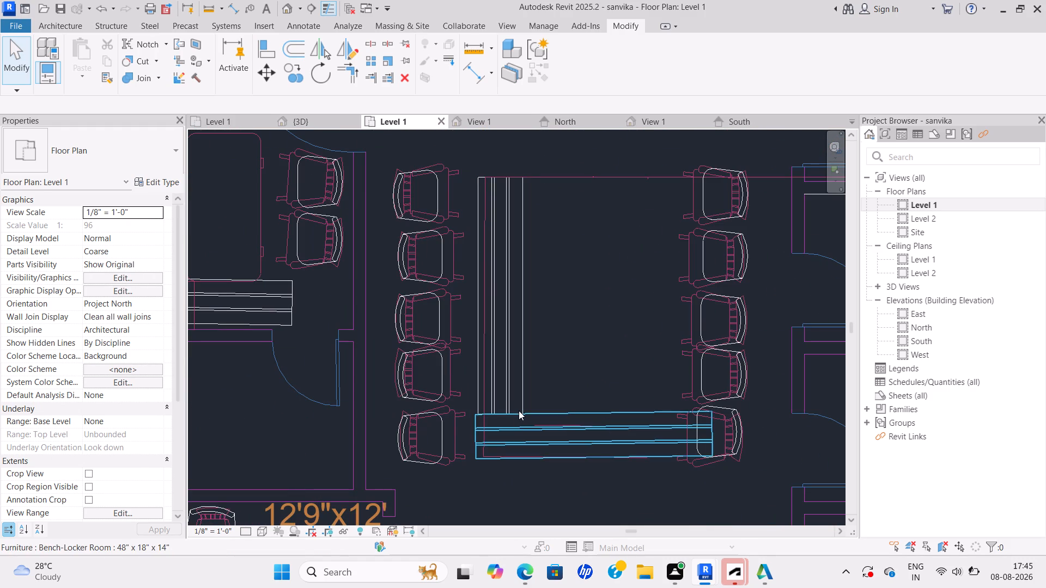
left_click(523, 406)
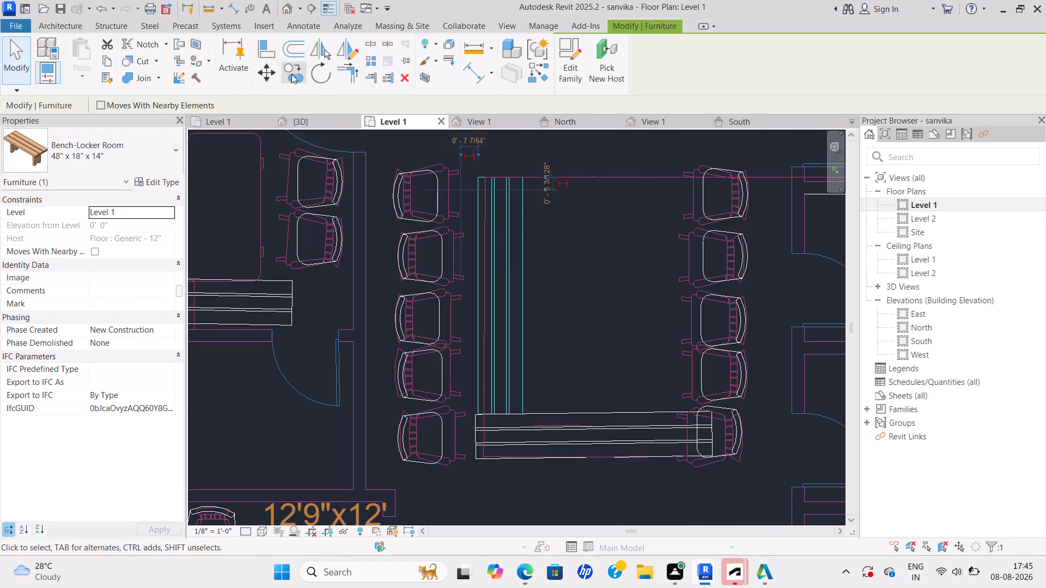
left_click(291, 74)
scroll(555, 418, "up", 3)
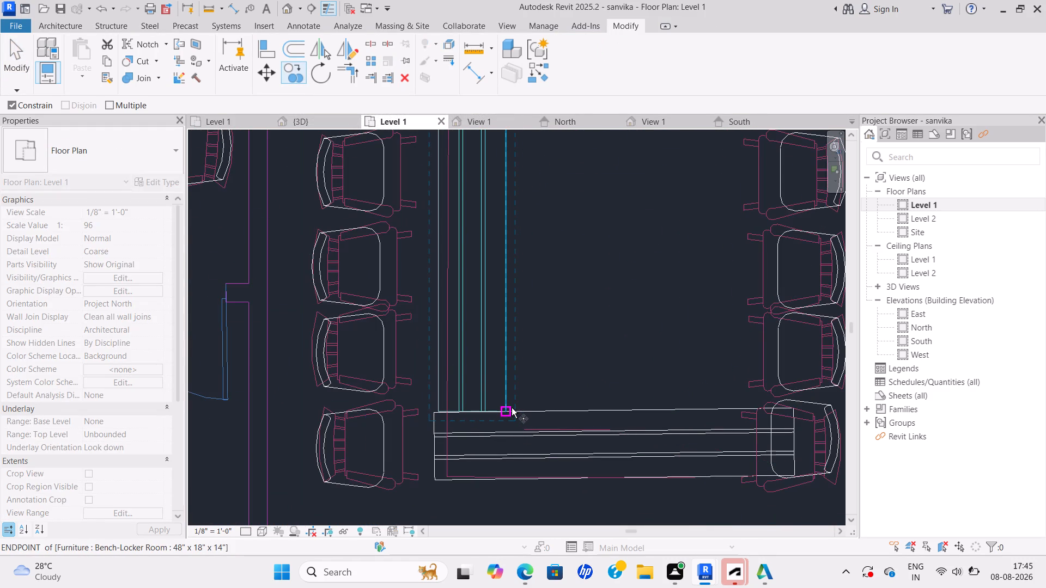
left_click_drag(514, 408, 613, 405)
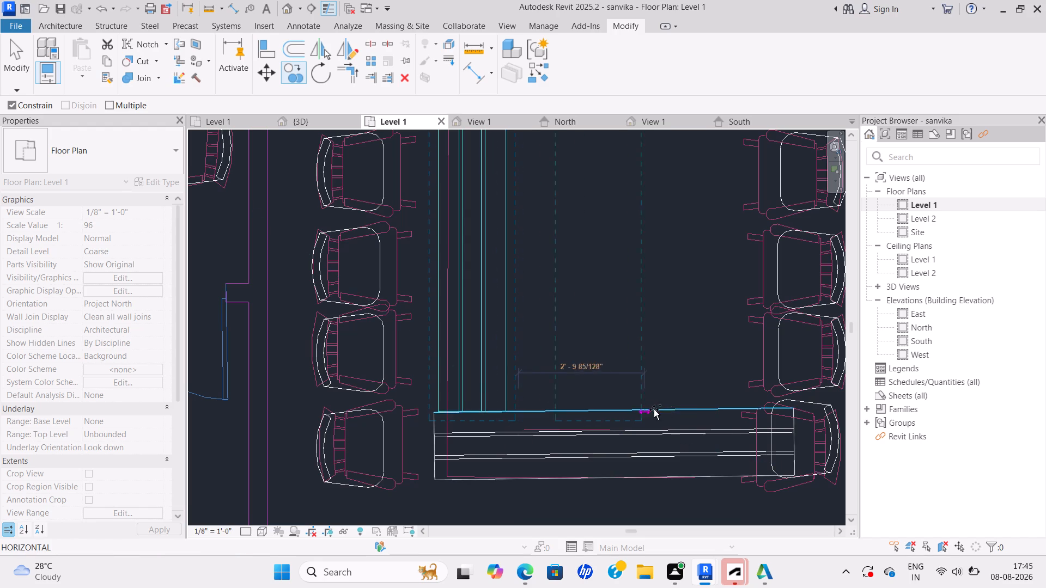
scroll(691, 411, "down", 2)
middle_click_drag(684, 411, 533, 424)
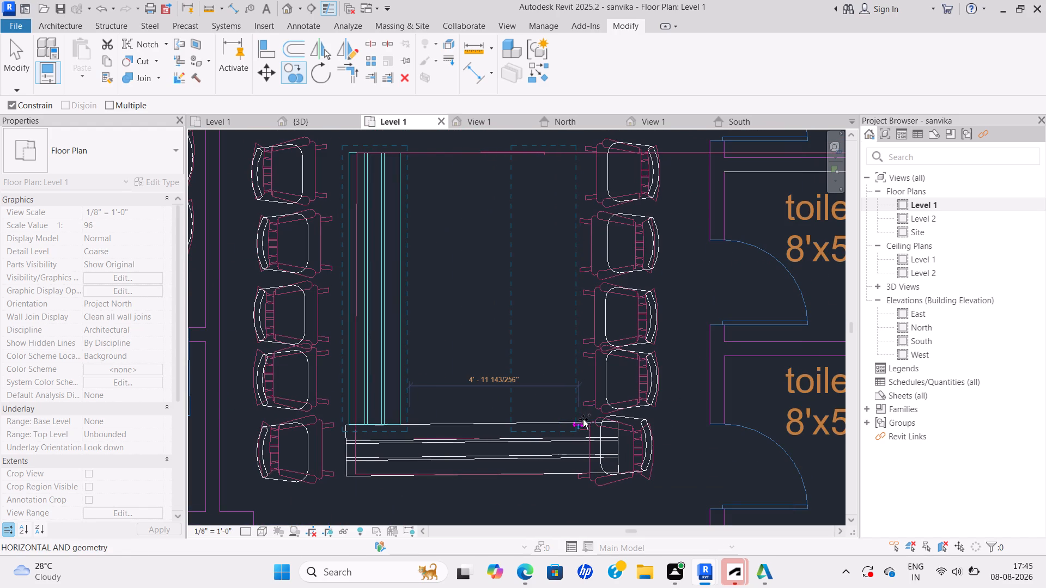
left_click(583, 419)
key("Escape")
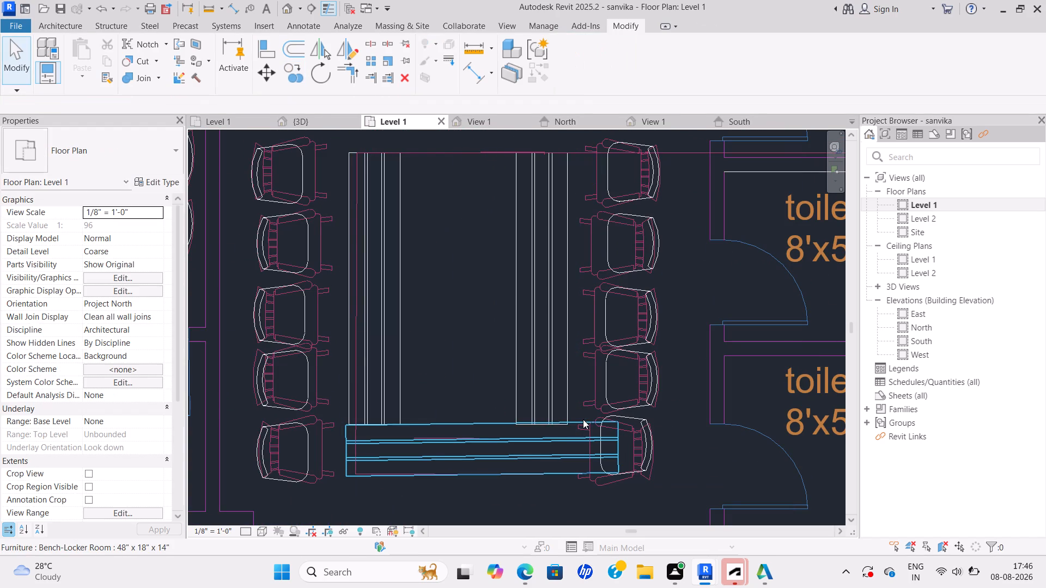
Move the working area's left vertical bench about 4" to the right.
scroll(580, 415, "down", 2)
middle_click_drag(579, 414, 647, 433)
scroll(647, 433, "down", 1)
middle_click_drag(495, 390, 595, 417)
scroll(595, 417, "up", 4)
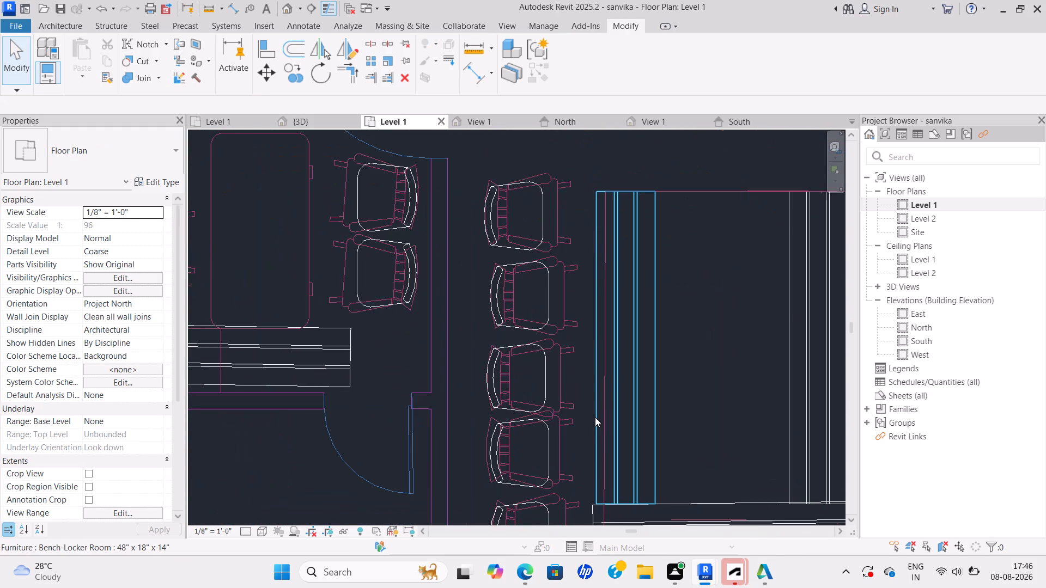
scroll(621, 391, "down", 2)
middle_click_drag(649, 431, 634, 406)
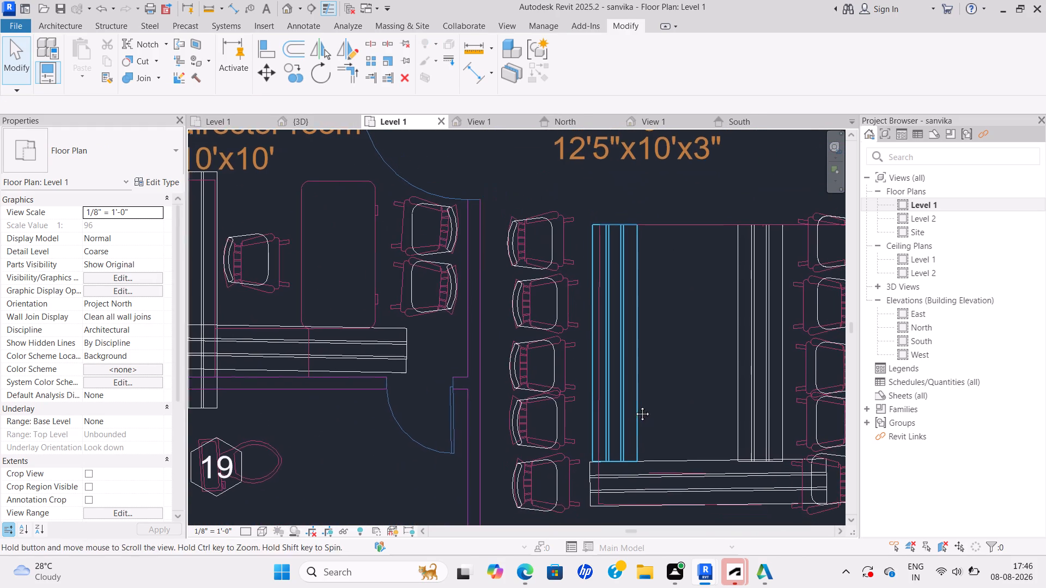
middle_click_drag(634, 406, 633, 405)
scroll(633, 405, "down", 1)
scroll(630, 412, "up", 3)
left_click(631, 453)
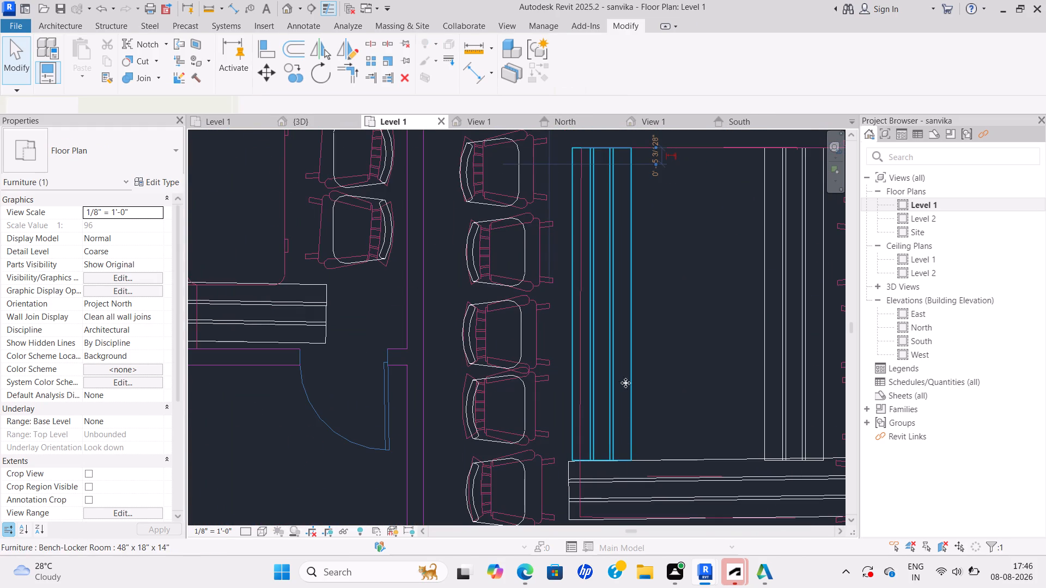
left_click(270, 76)
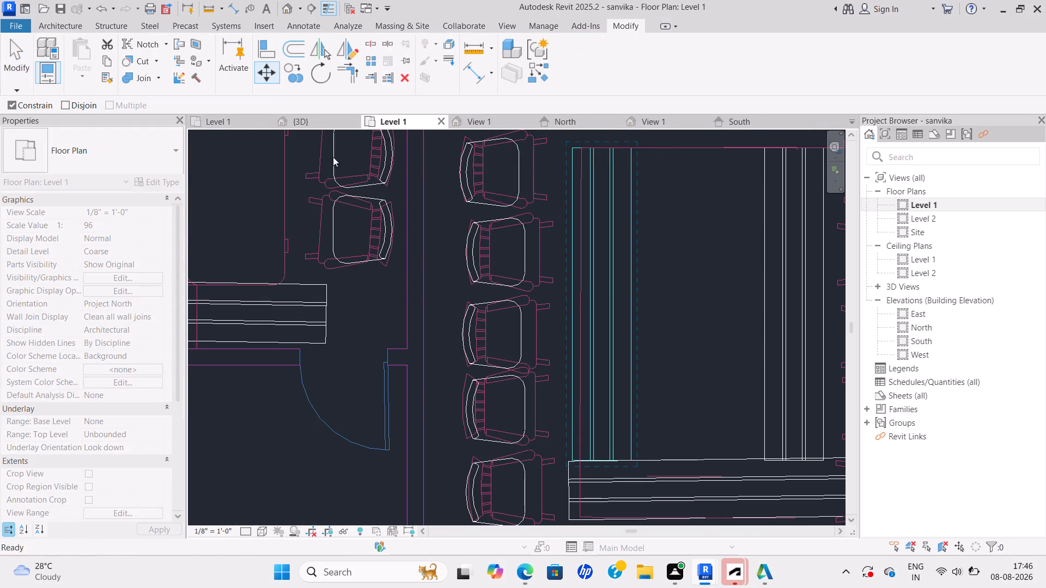
left_click(638, 455)
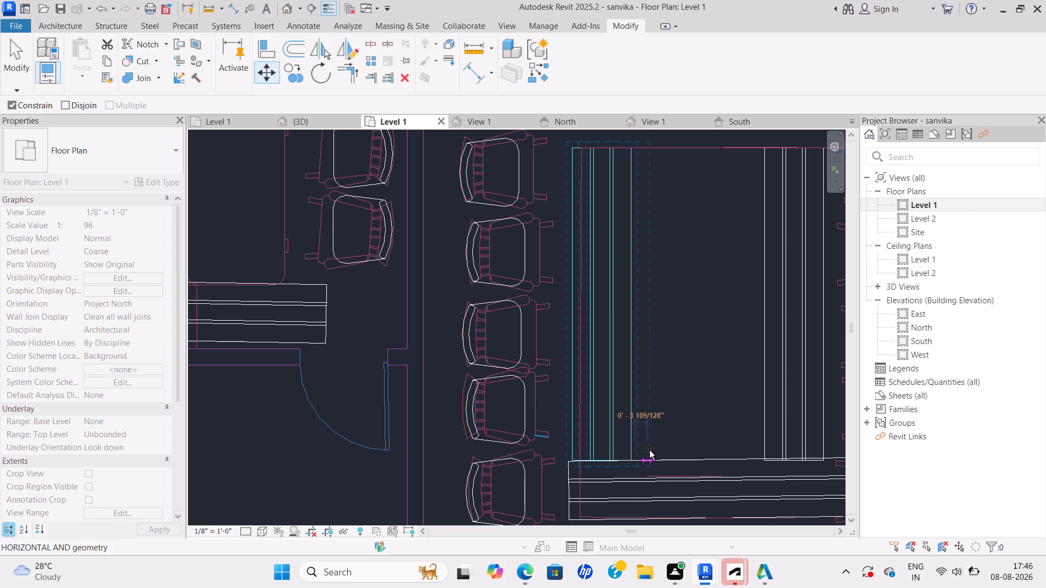
left_click(649, 450)
scroll(650, 449, "down", 1)
key("Escape")
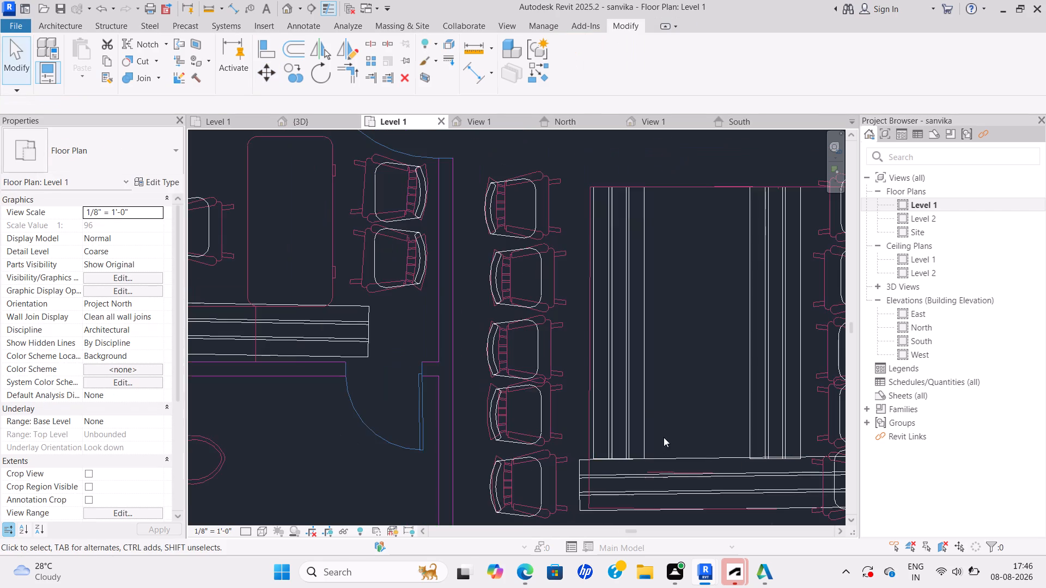
Move the bottom chair of the working area's right row about 7 5/8" to the right, clear of the horizontal bench.
scroll(664, 437, "down", 4)
middle_click_drag(673, 399, 647, 363)
scroll(656, 376, "up", 1)
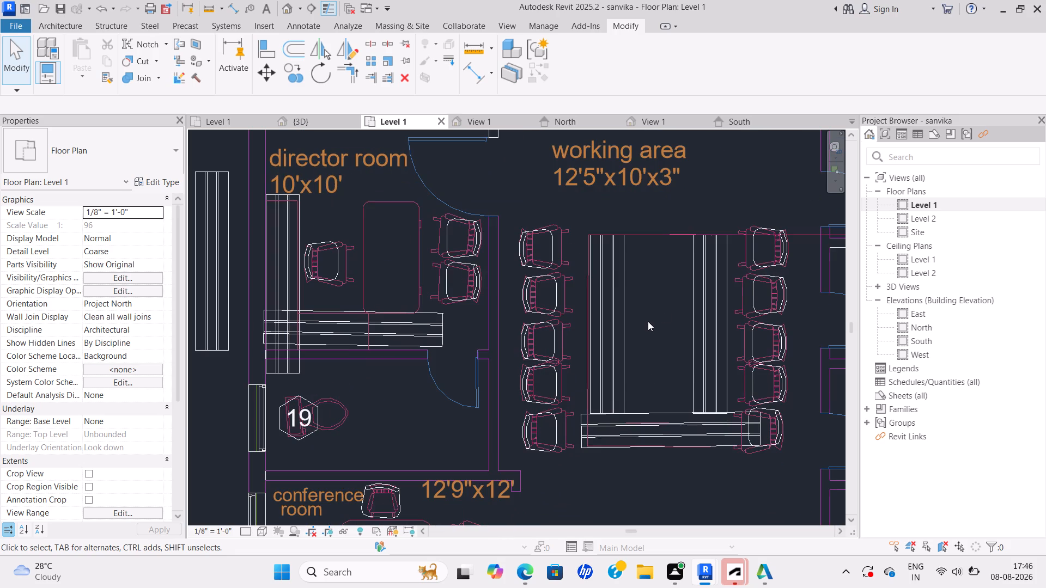
scroll(748, 430, "up", 4)
middle_click_drag(607, 449, 579, 454)
scroll(666, 448, "up", 3)
scroll(723, 432, "down", 1)
middle_click_drag(719, 431, 593, 408)
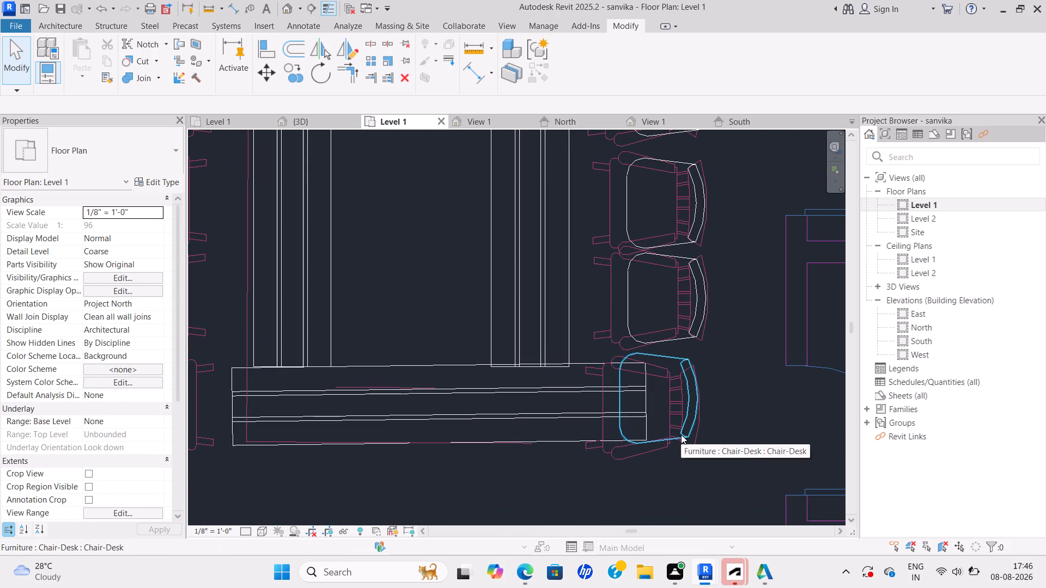
left_click(680, 434)
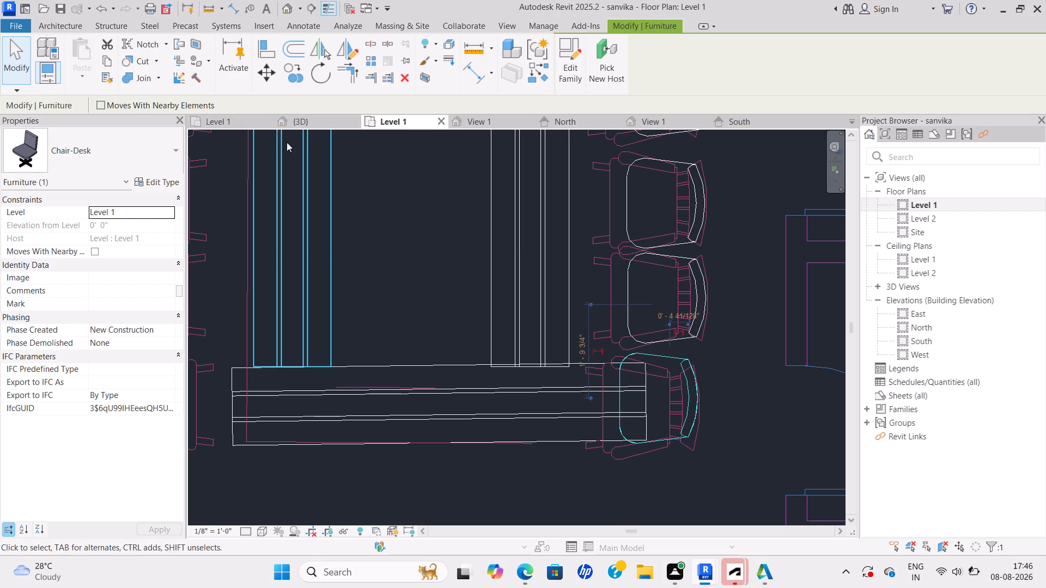
left_click(272, 75)
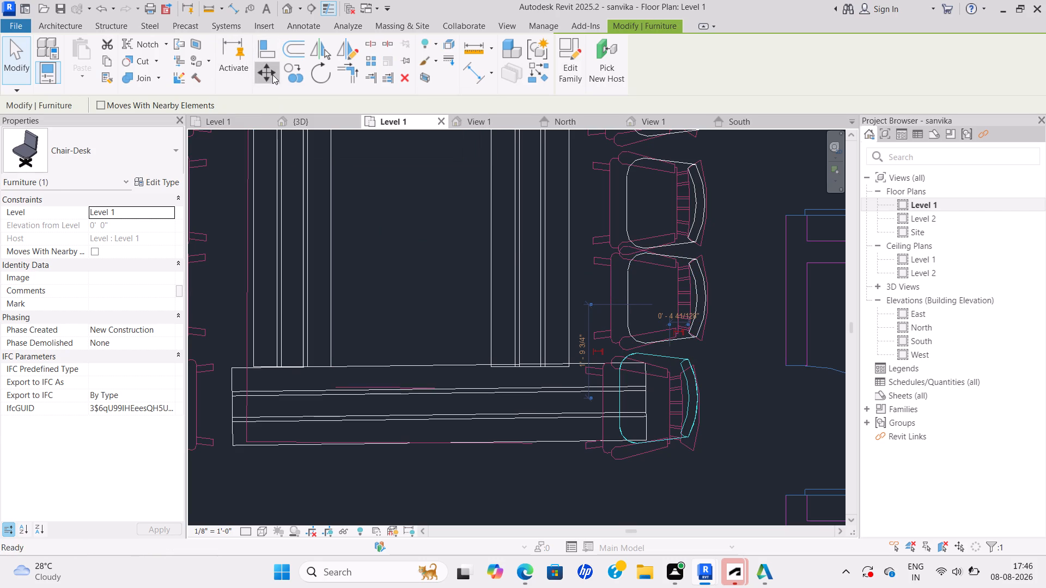
scroll(711, 473, "up", 2)
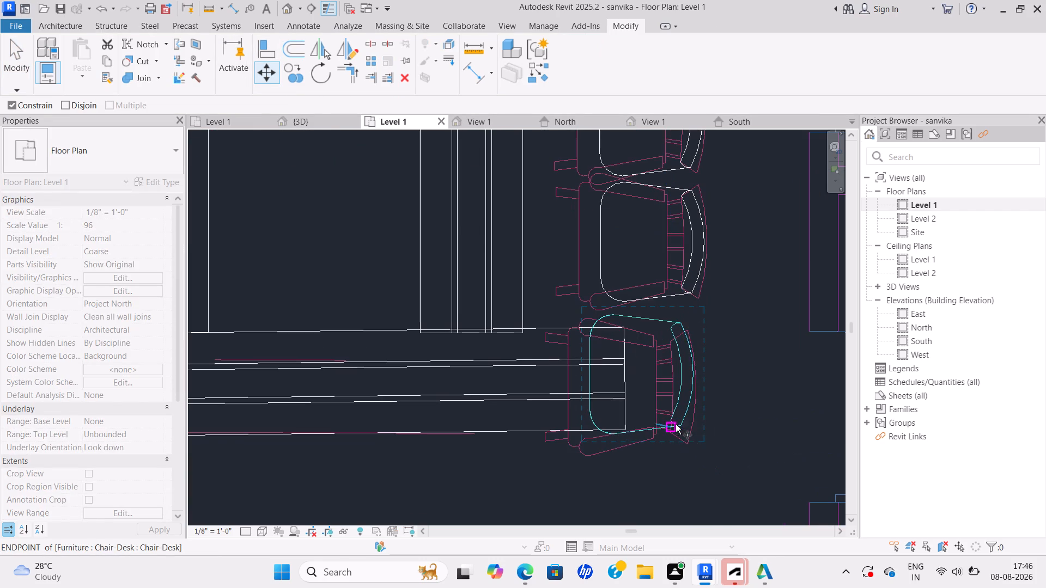
left_click(676, 424)
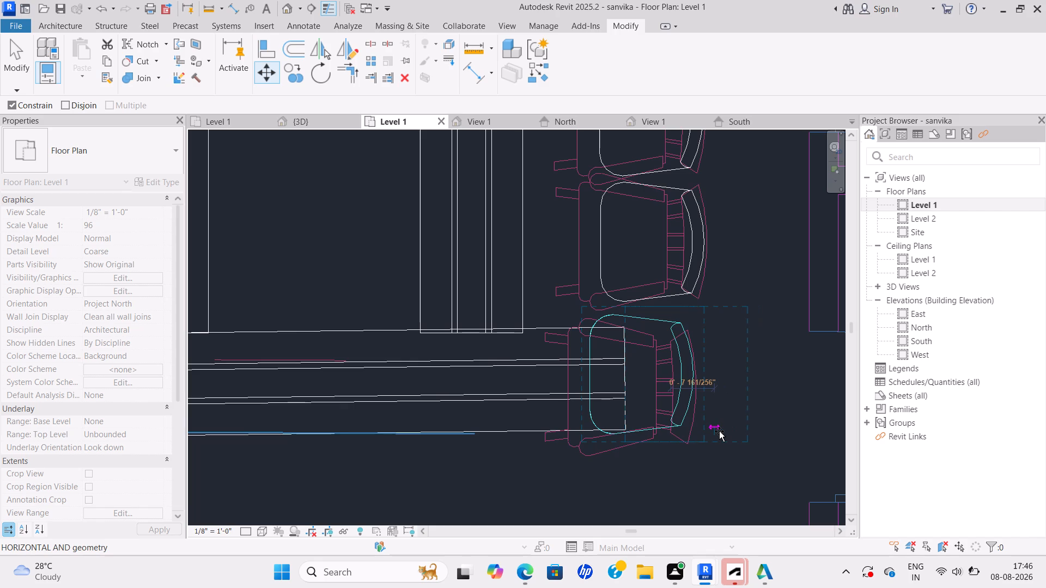
left_click(718, 431)
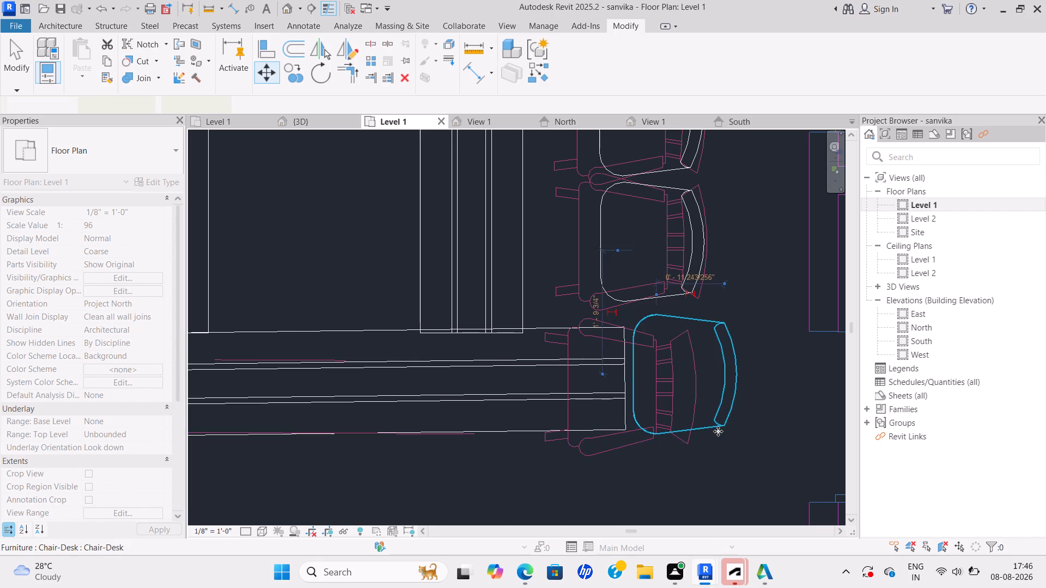
Move the working area's horizontal bench about 1 3/4" to the left, toward the bottom chair of the left row.
scroll(639, 445, "down", 1)
middle_click_drag(643, 445, 728, 430)
scroll(648, 431, "up", 2)
scroll(646, 430, "down", 1)
middle_click_drag(658, 432, 817, 445)
scroll(828, 446, "down", 1)
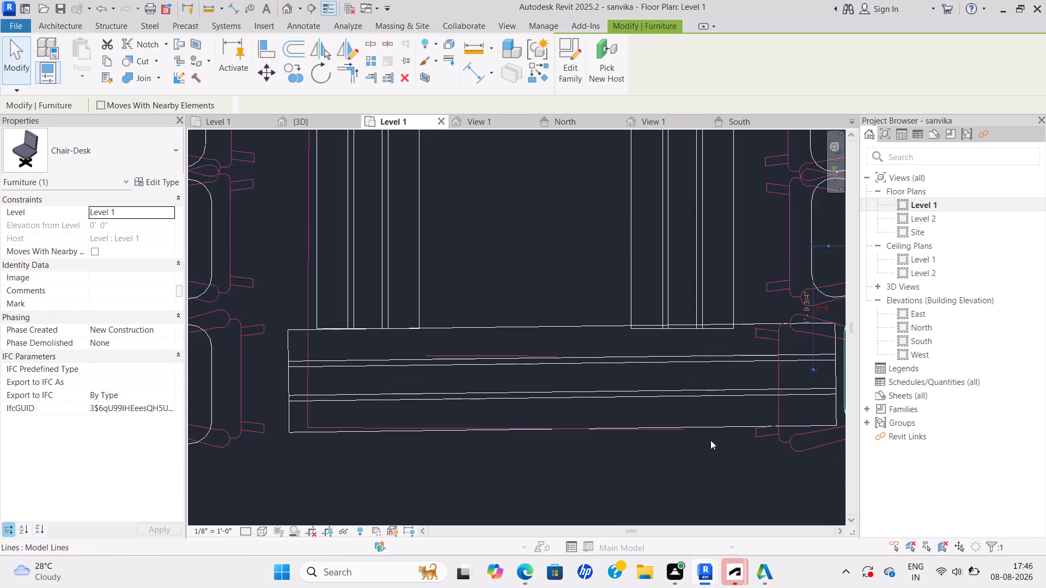
middle_click_drag(516, 422, 684, 439)
scroll(527, 425, "down", 1)
scroll(606, 438, "up", 2)
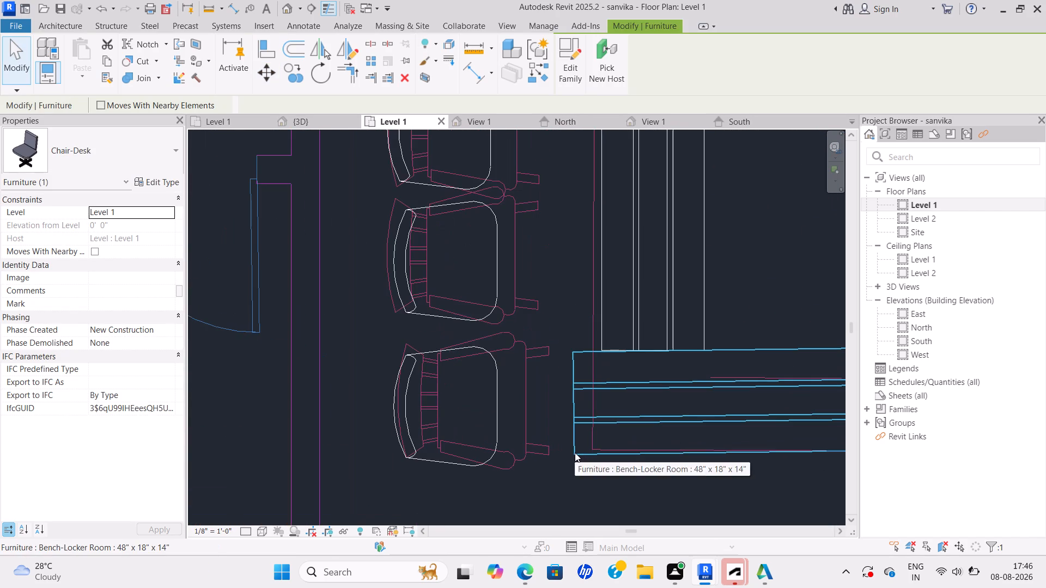
left_click(575, 452)
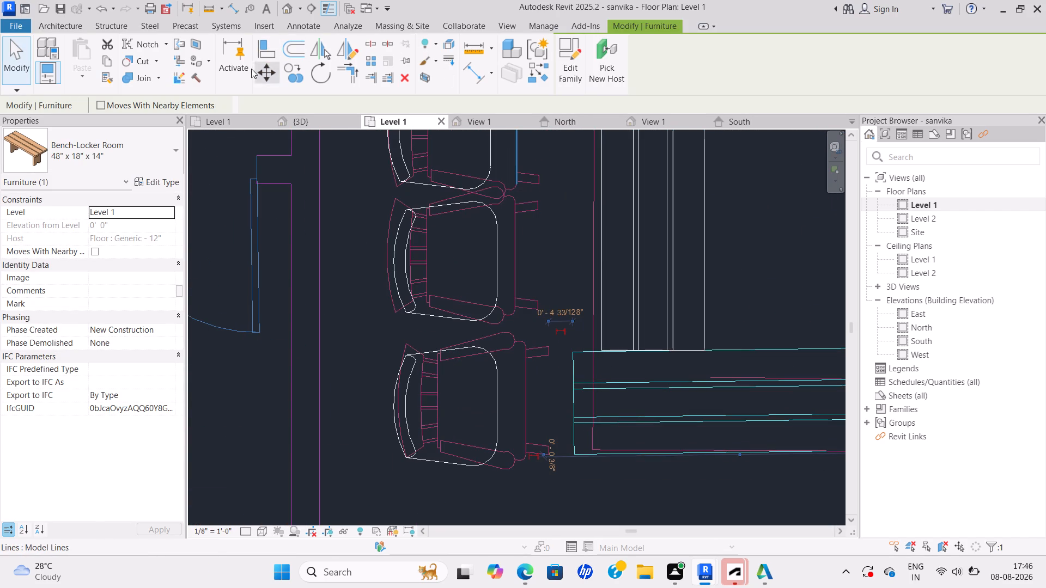
left_click(260, 75)
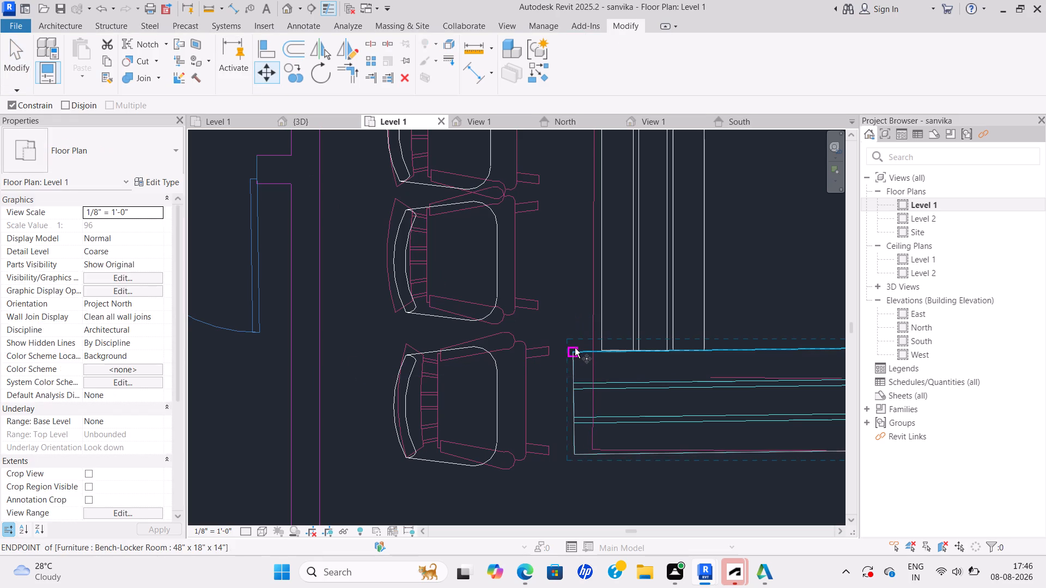
left_click(574, 351)
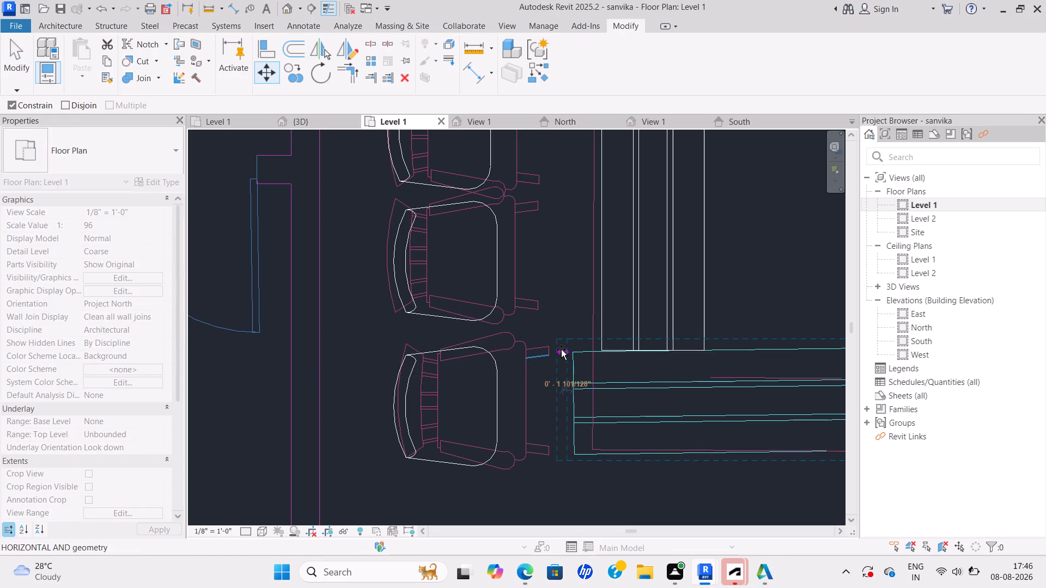
left_click(561, 350)
key("Escape")
scroll(618, 389, "down", 1)
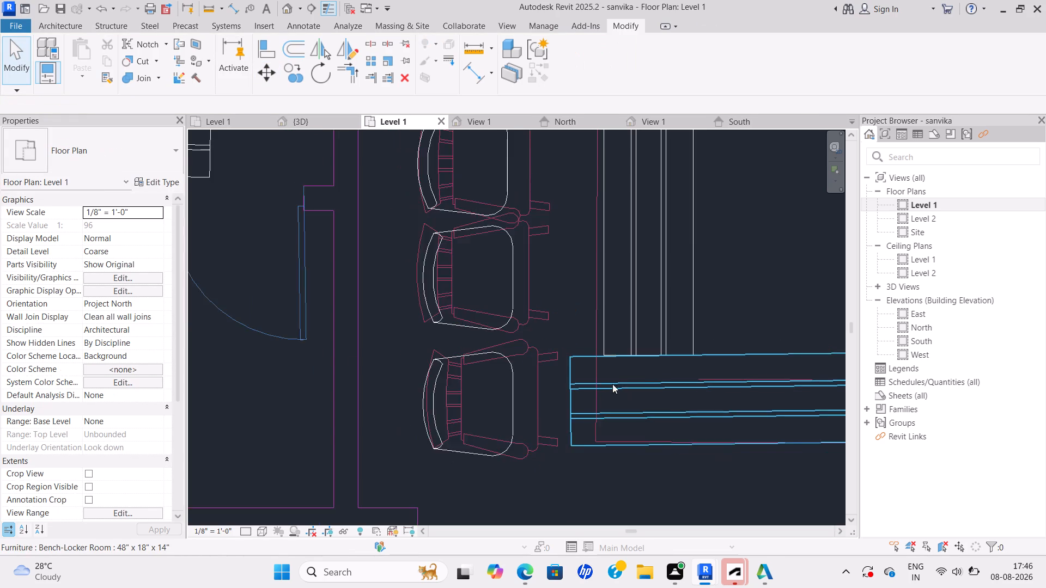
Examine the arrangement of benches and chairs in the working area and the neighbouring rooms.
scroll(612, 384, "down", 1)
middle_click_drag(609, 380, 546, 370)
scroll(531, 373, "down", 4)
scroll(696, 370, "up", 3)
scroll(843, 389, "down", 1)
middle_click_drag(809, 385, 690, 382)
scroll(697, 379, "up", 2)
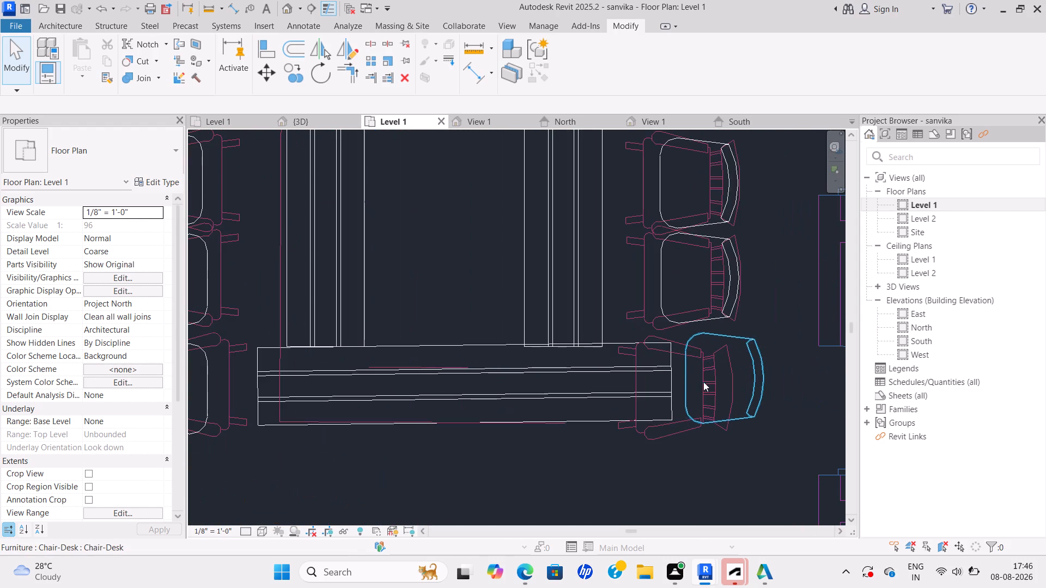
key("Escape")
scroll(714, 384, "down", 6)
middle_click_drag(686, 376, 698, 401)
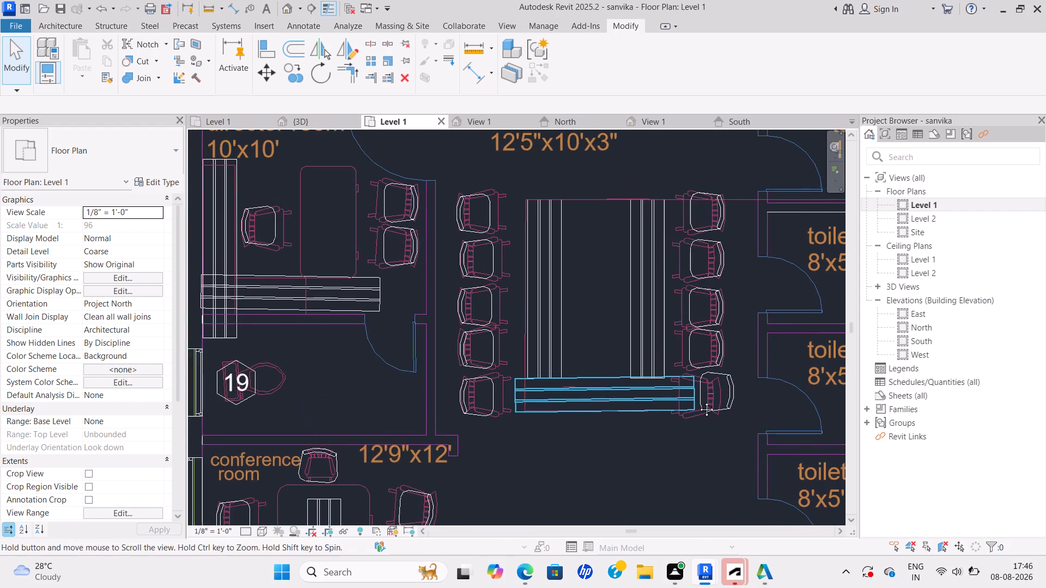
middle_click_drag(698, 401, 699, 402)
scroll(679, 384, "down", 3)
middle_click_drag(676, 377, 717, 370)
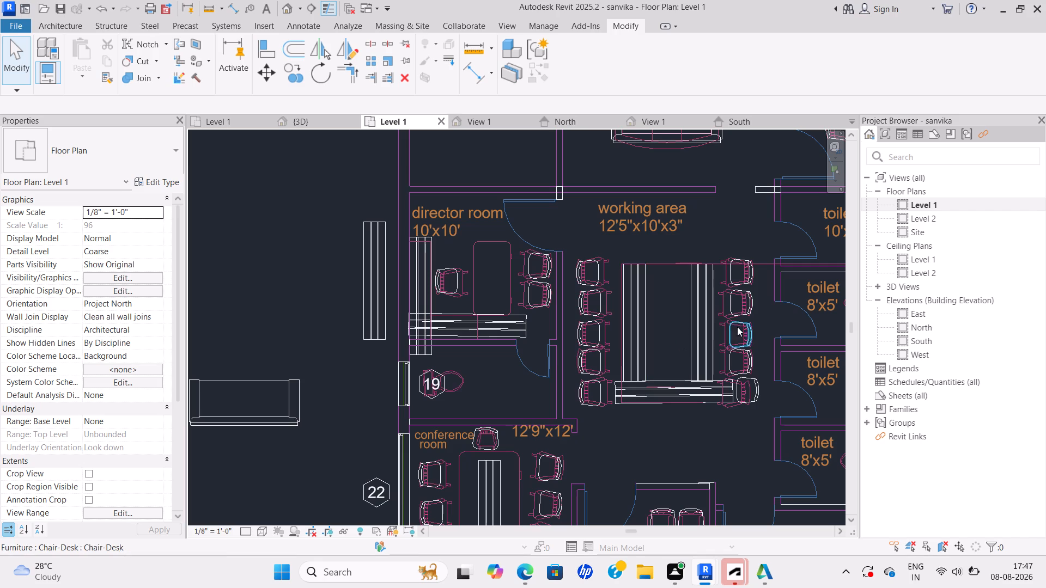
Move the top chair of the working area's left row to the right, bringing its seat front onto the outlined chair's front edge.
scroll(586, 330, "up", 3)
scroll(561, 373, "up", 4)
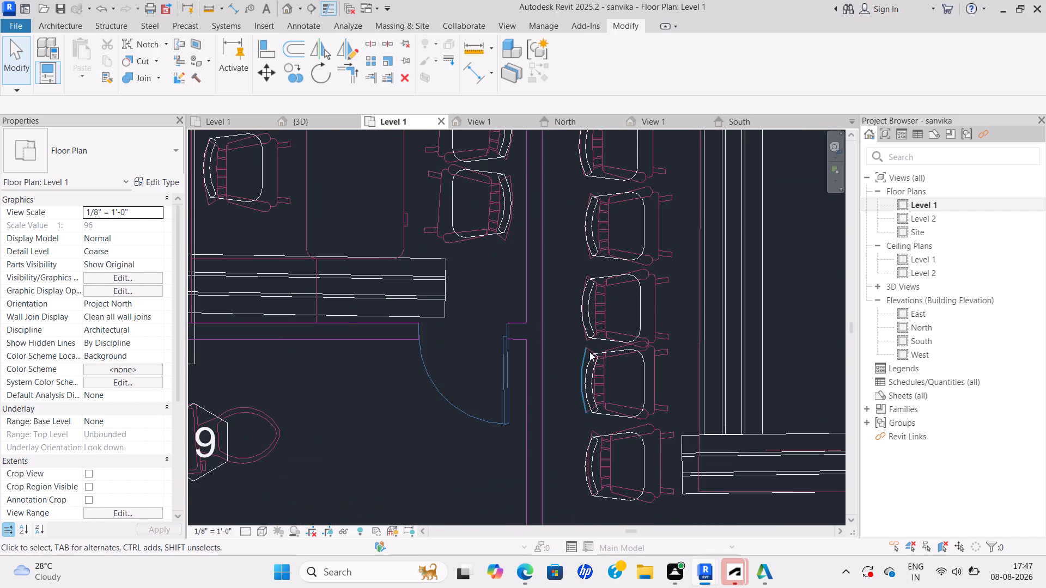
scroll(612, 336, "down", 7)
middle_click_drag(612, 335, 638, 412)
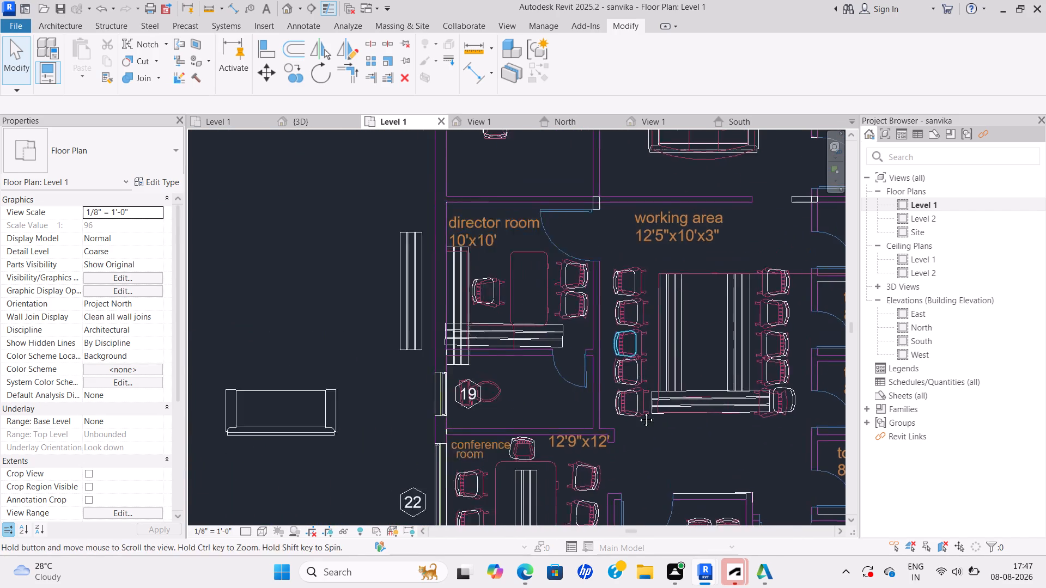
middle_click_drag(638, 412, 643, 431)
scroll(630, 367, "up", 3)
left_click(662, 357)
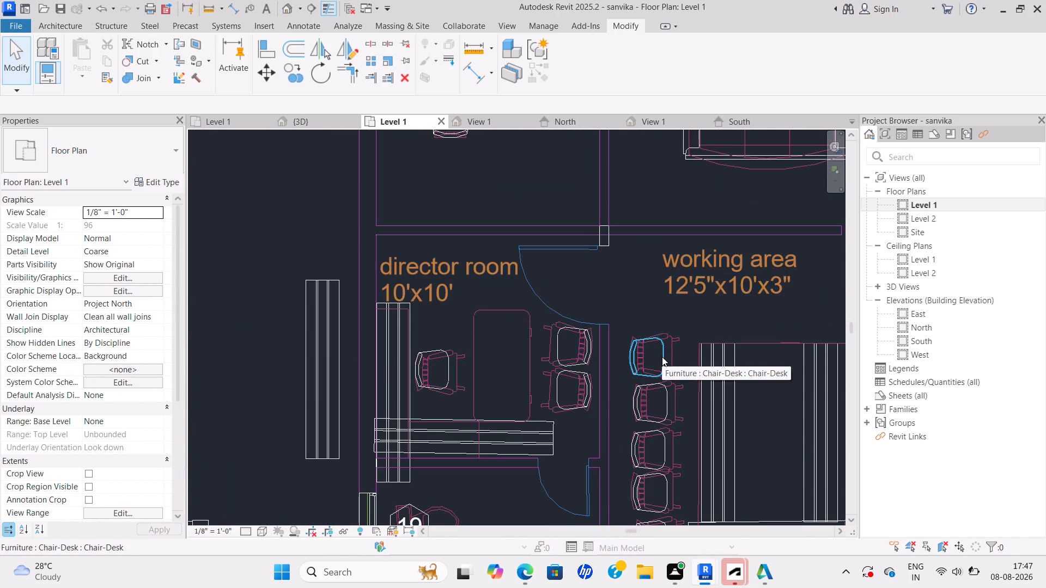
left_click(270, 73)
scroll(670, 381, "up", 5)
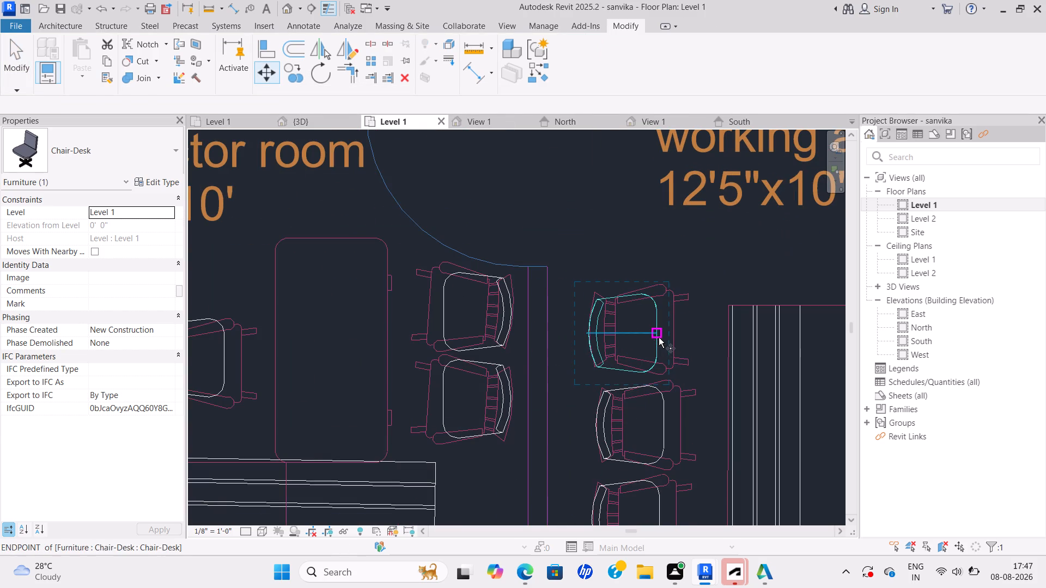
left_click(659, 338)
left_click(675, 335)
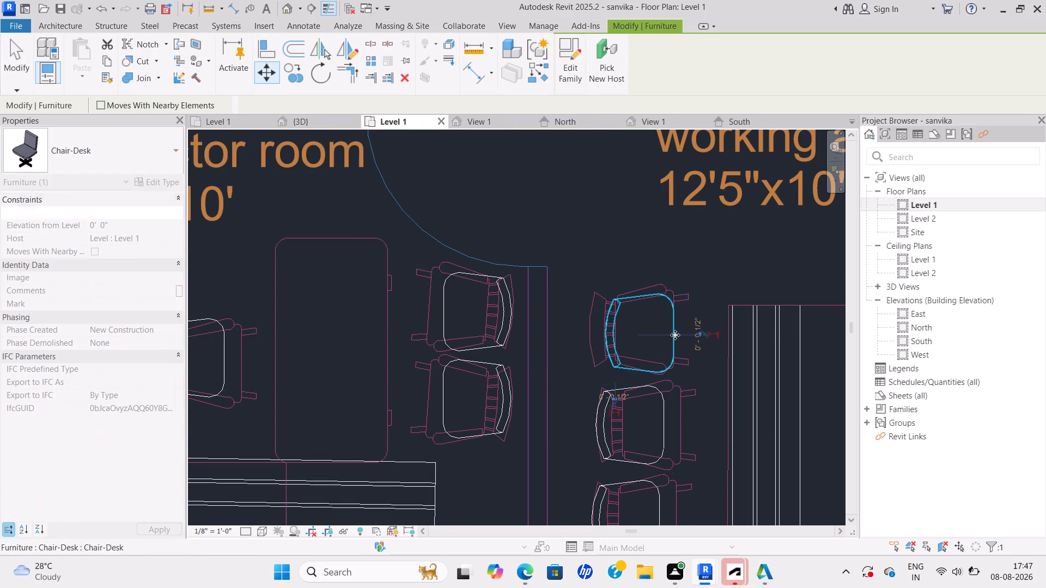
Move the second chair of the working area's left row about 4 1/2" to the right, onto the outlined chair's front edge.
scroll(666, 374, "down", 3)
middle_click_drag(666, 374, 656, 349)
scroll(661, 395, "up", 3)
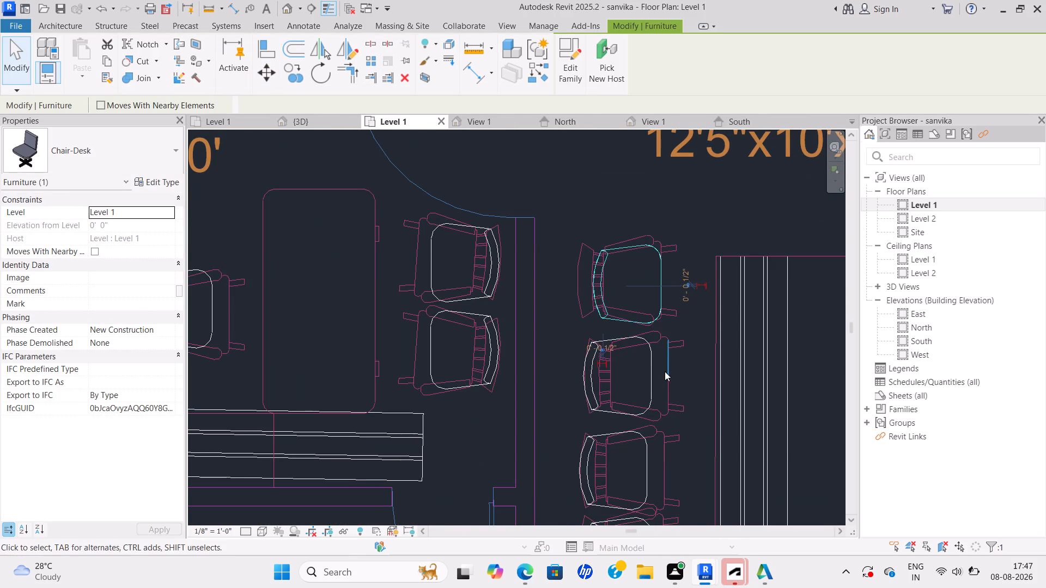
left_click(651, 381)
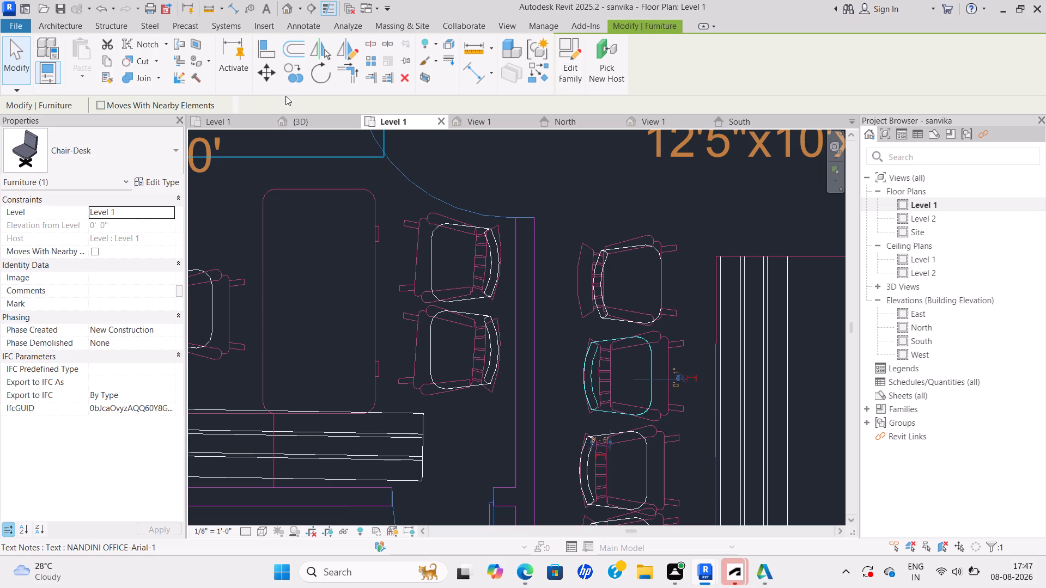
left_click(265, 70)
scroll(693, 411, "up", 3)
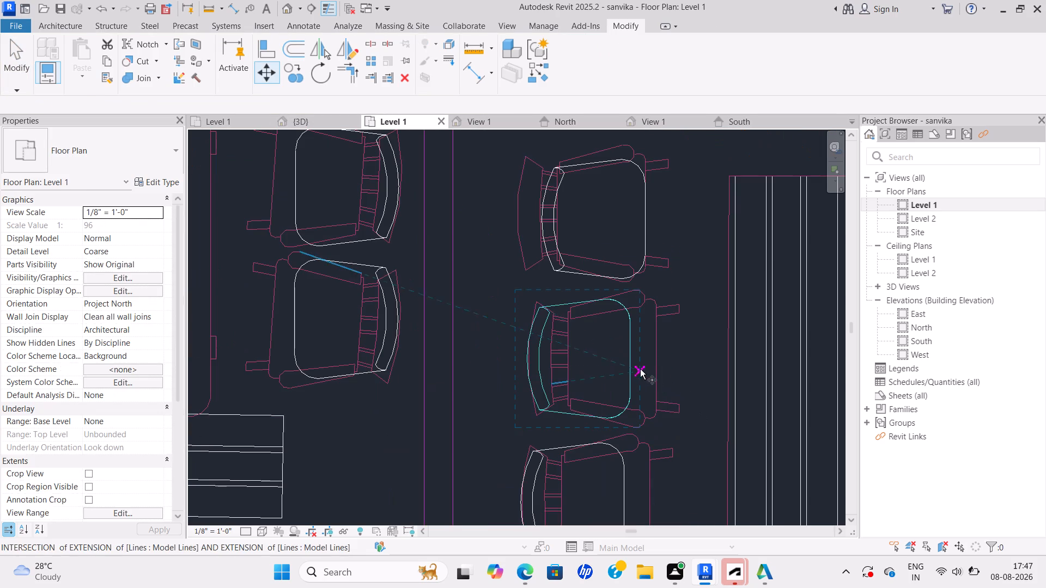
left_click(629, 362)
left_click(656, 361)
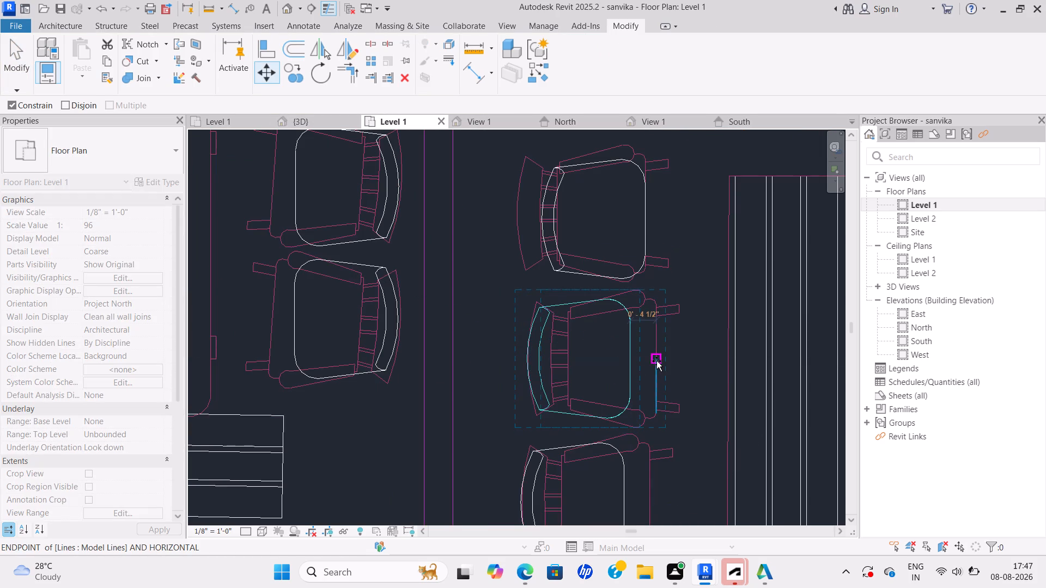
Move the third chair of the working area's left row about 4 1/2" to the right, onto the outlined chair's front edge.
scroll(654, 378, "down", 5)
middle_click_drag(654, 383, 657, 317)
scroll(649, 354, "up", 5)
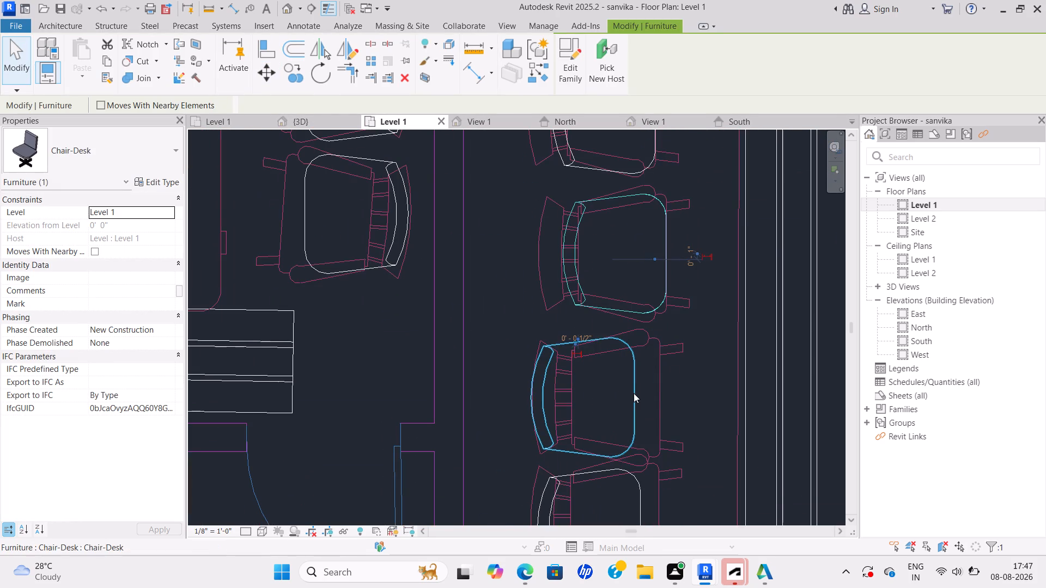
left_click(634, 393)
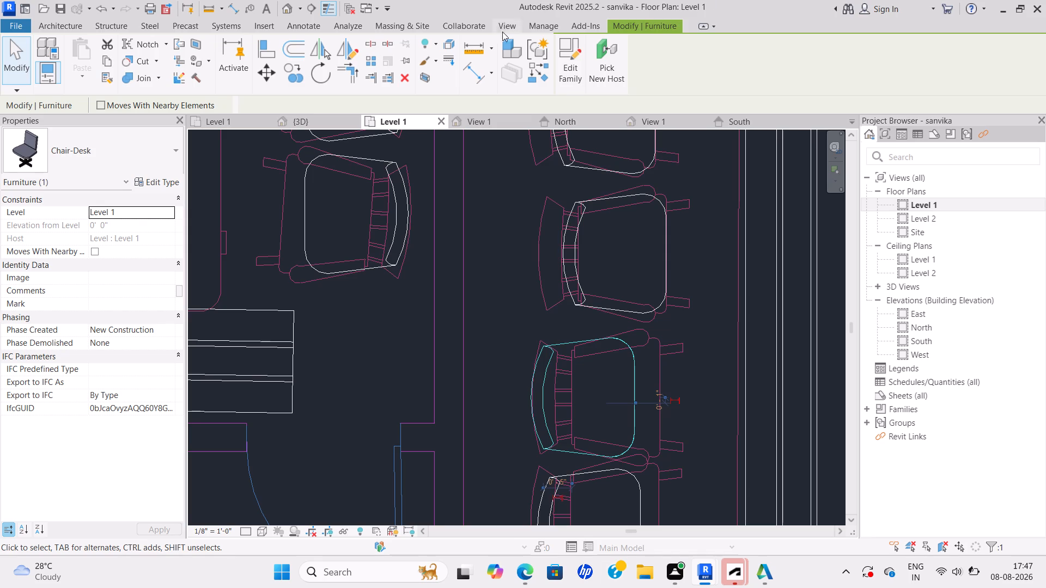
left_click(273, 74)
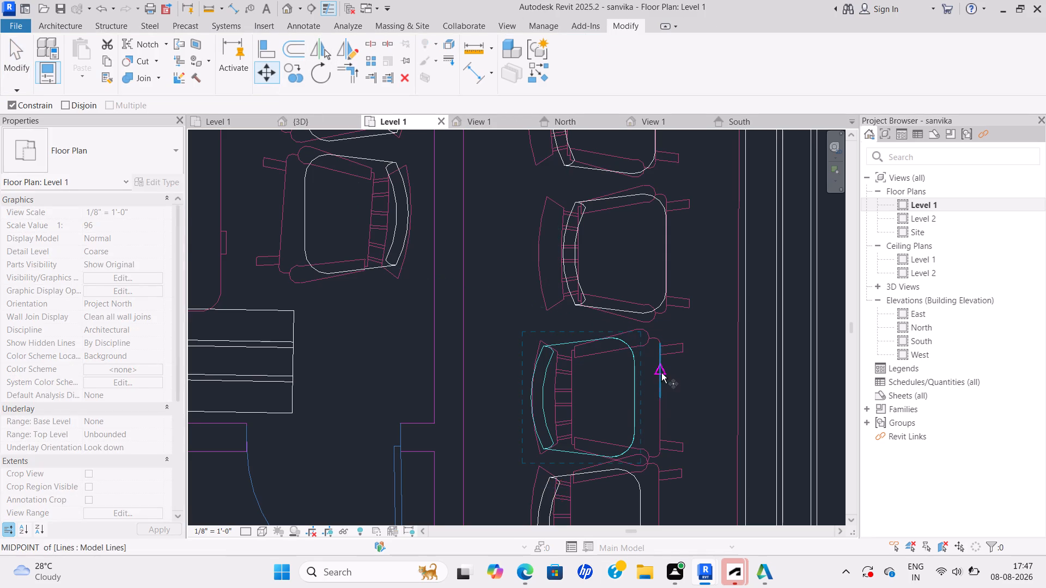
scroll(661, 373, "up", 2)
left_click(627, 412)
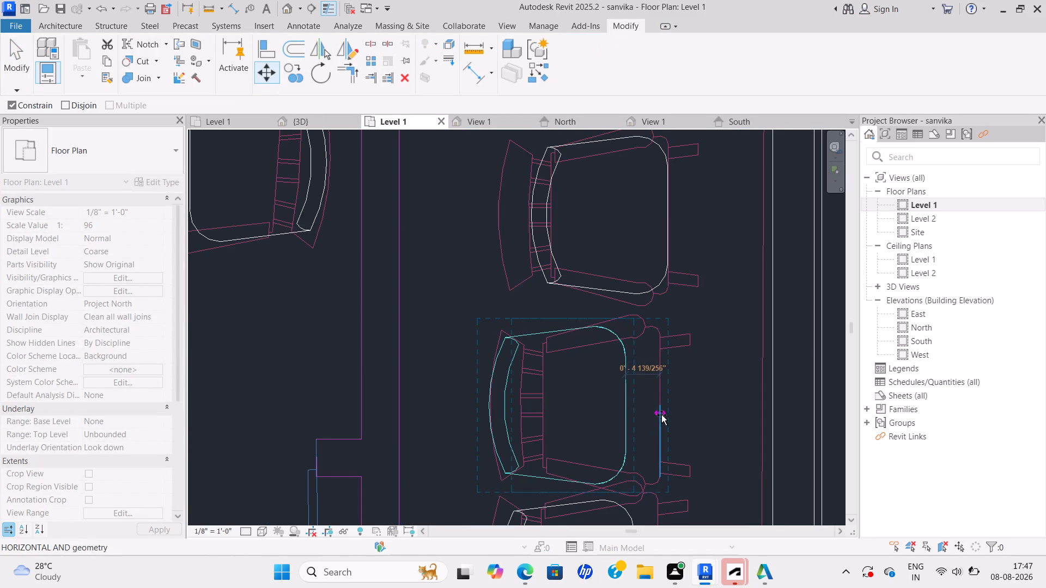
left_click(661, 415)
Move the fourth chair of the working area's left row to the right, bringing its seat front onto the outlined chair's front edge.
scroll(661, 415, "down", 3)
middle_click_drag(661, 406, 617, 249)
middle_click_drag(591, 336, 610, 256)
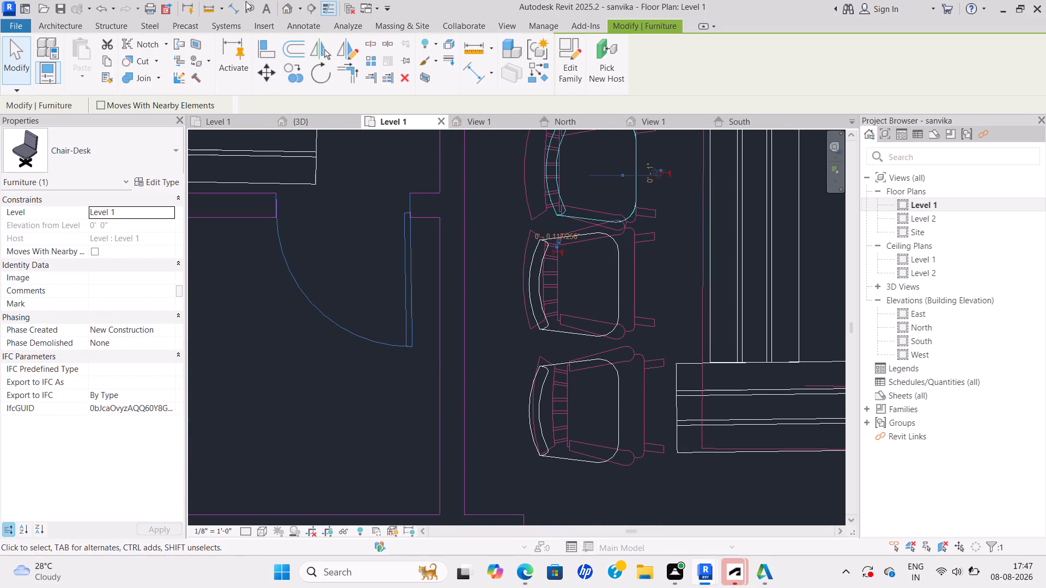
left_click(618, 298)
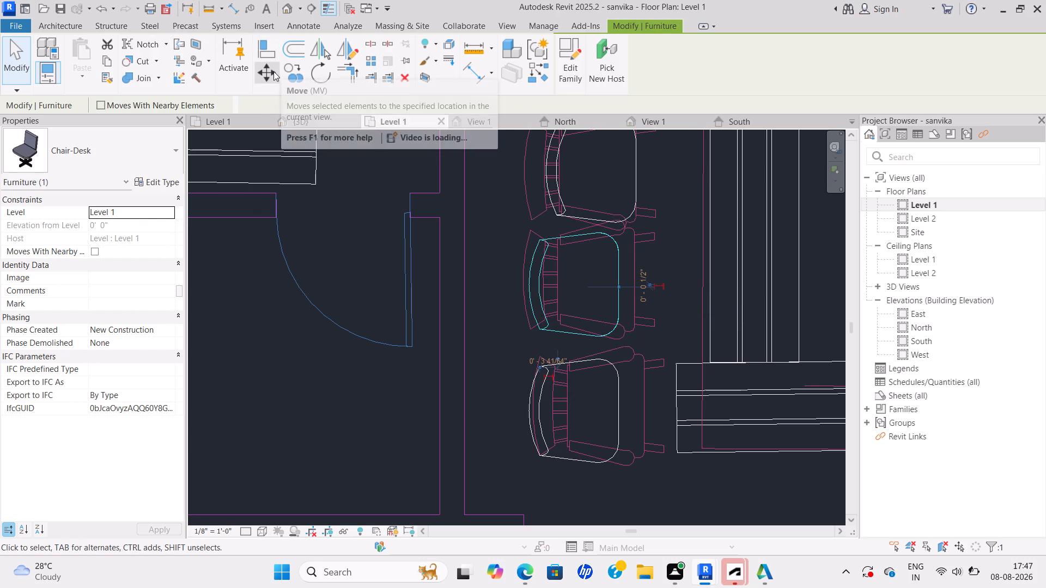
left_click(273, 71)
scroll(593, 267, "up", 3)
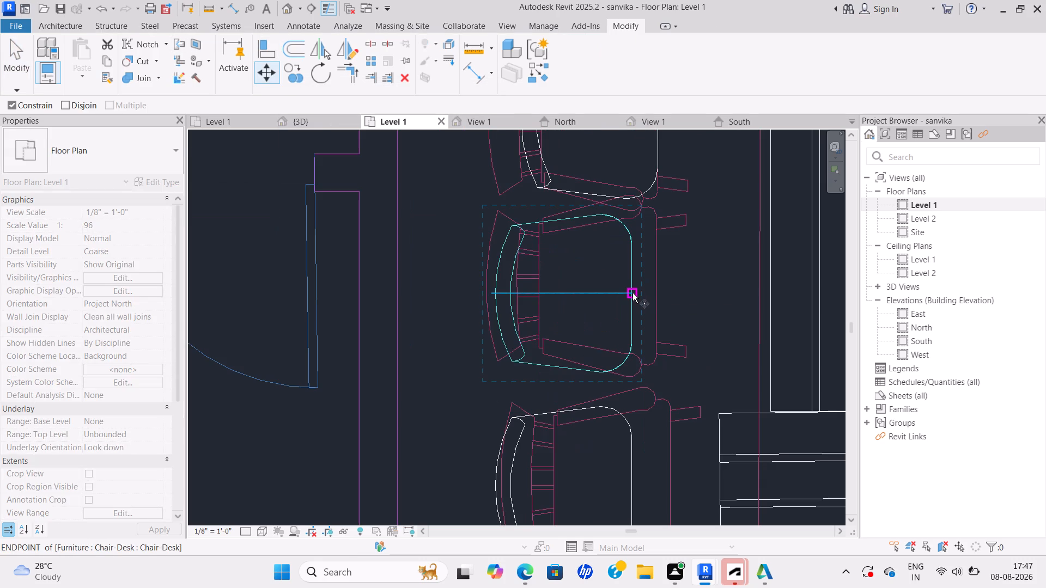
left_click(632, 293)
left_click(654, 296)
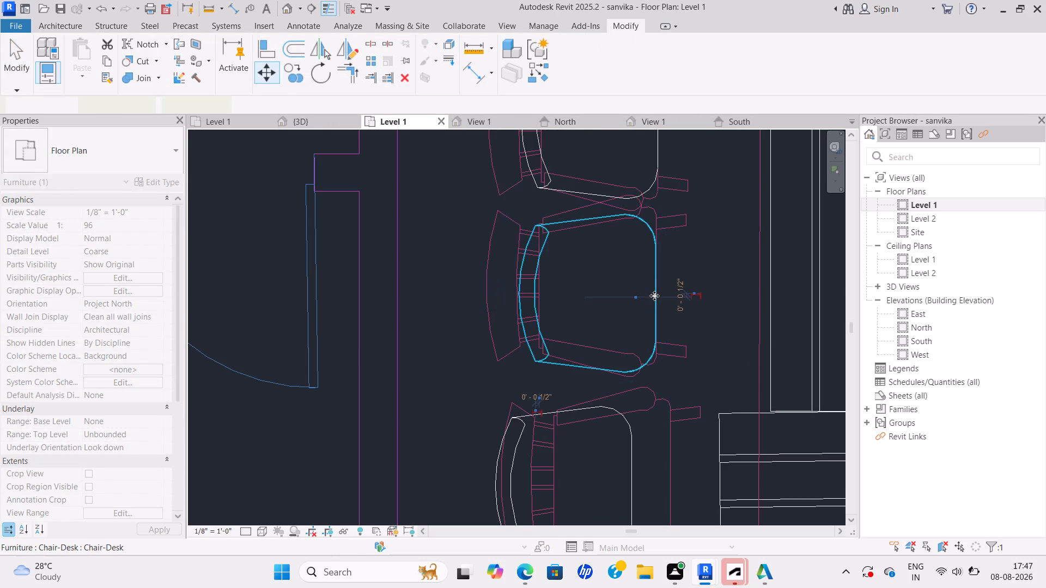
Move the bottom chair of the working area's left row to the right, onto the outlined chair's front edge beside the horizontal bench.
scroll(658, 299, "down", 5)
middle_click_drag(658, 298, 638, 191)
scroll(637, 297, "up", 3)
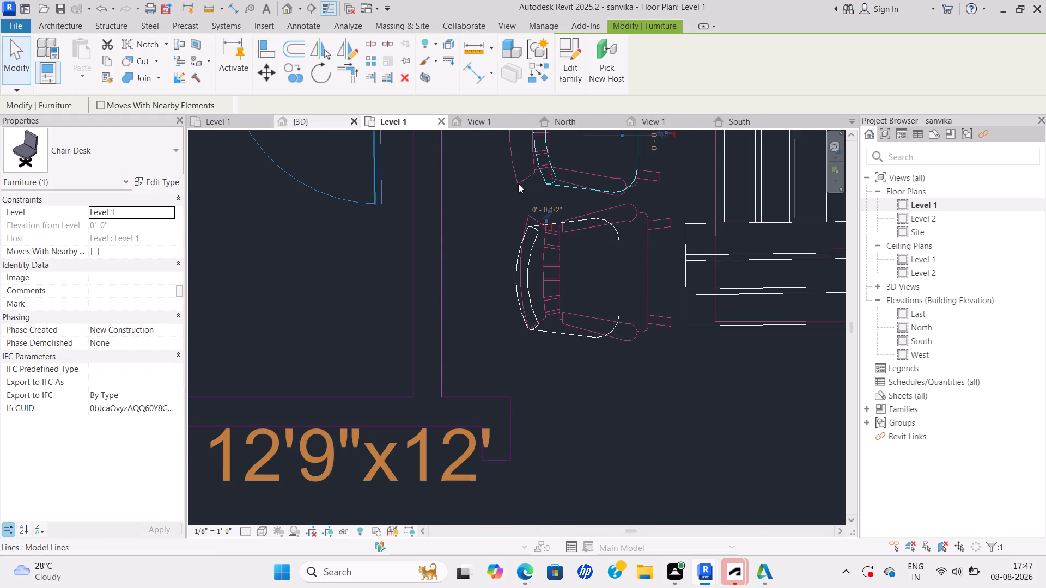
left_click(619, 285)
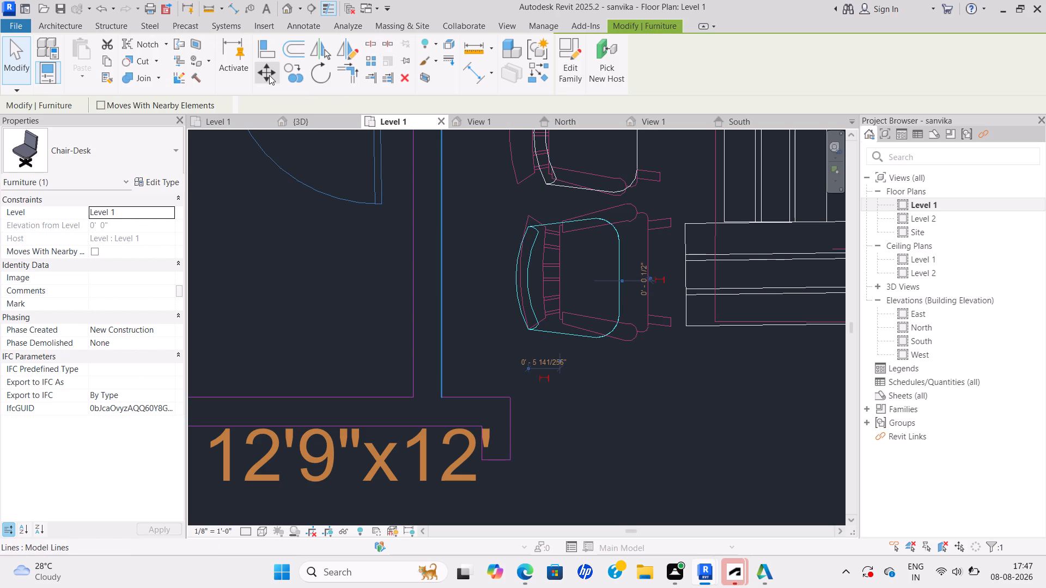
left_click(269, 75)
scroll(601, 267, "up", 3)
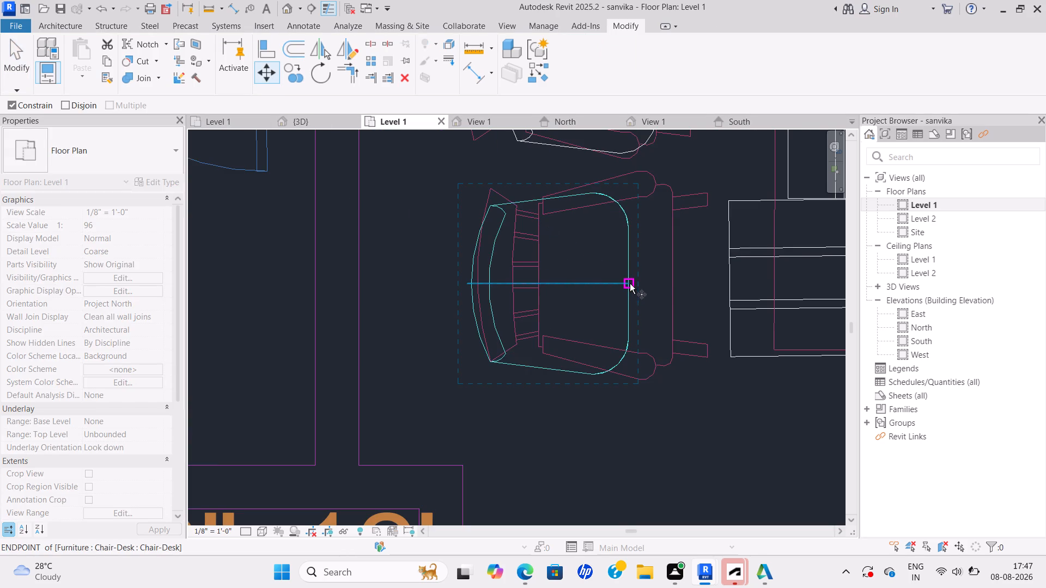
left_click(630, 283)
left_click(673, 289)
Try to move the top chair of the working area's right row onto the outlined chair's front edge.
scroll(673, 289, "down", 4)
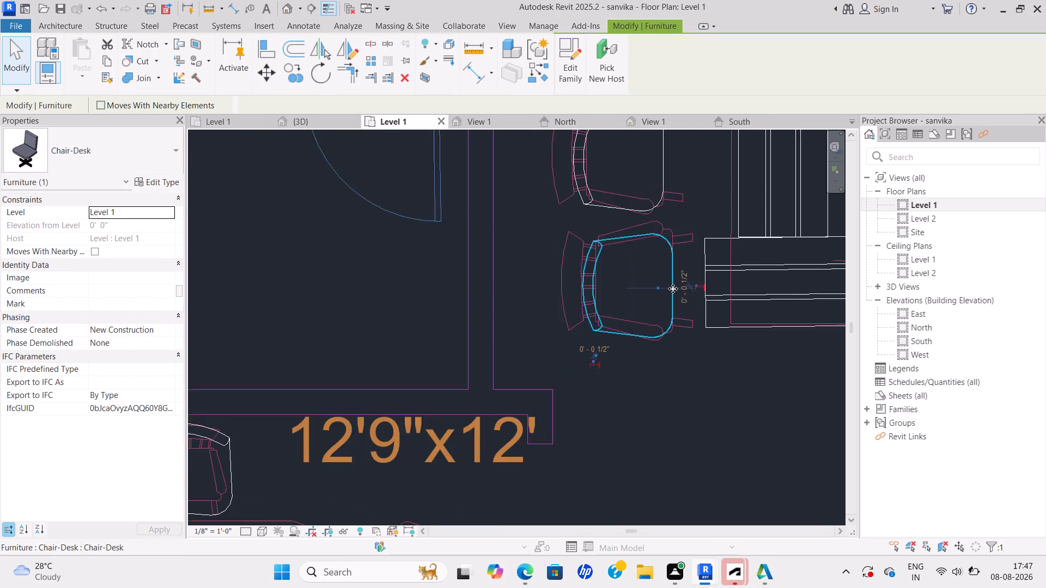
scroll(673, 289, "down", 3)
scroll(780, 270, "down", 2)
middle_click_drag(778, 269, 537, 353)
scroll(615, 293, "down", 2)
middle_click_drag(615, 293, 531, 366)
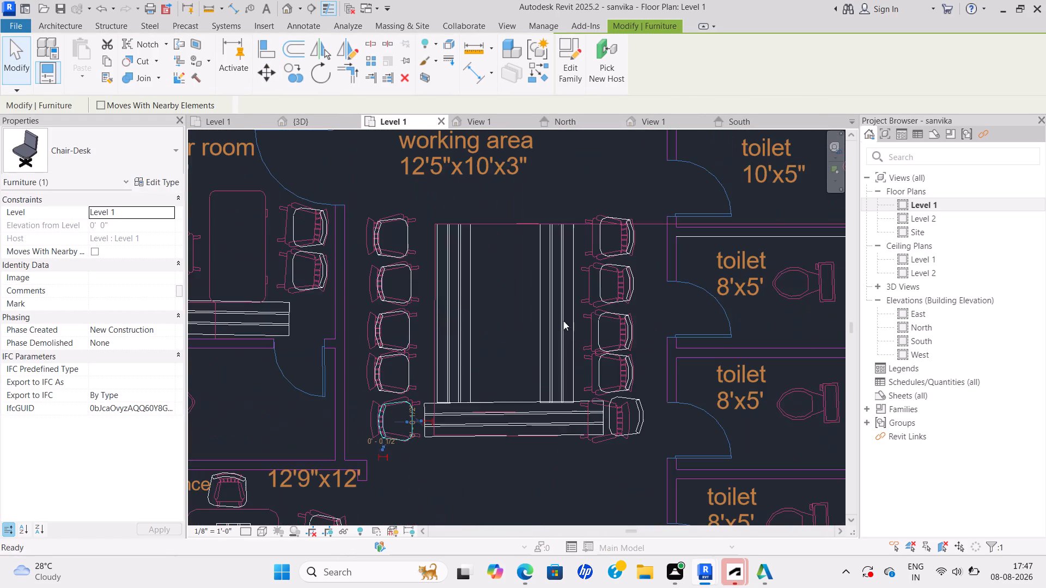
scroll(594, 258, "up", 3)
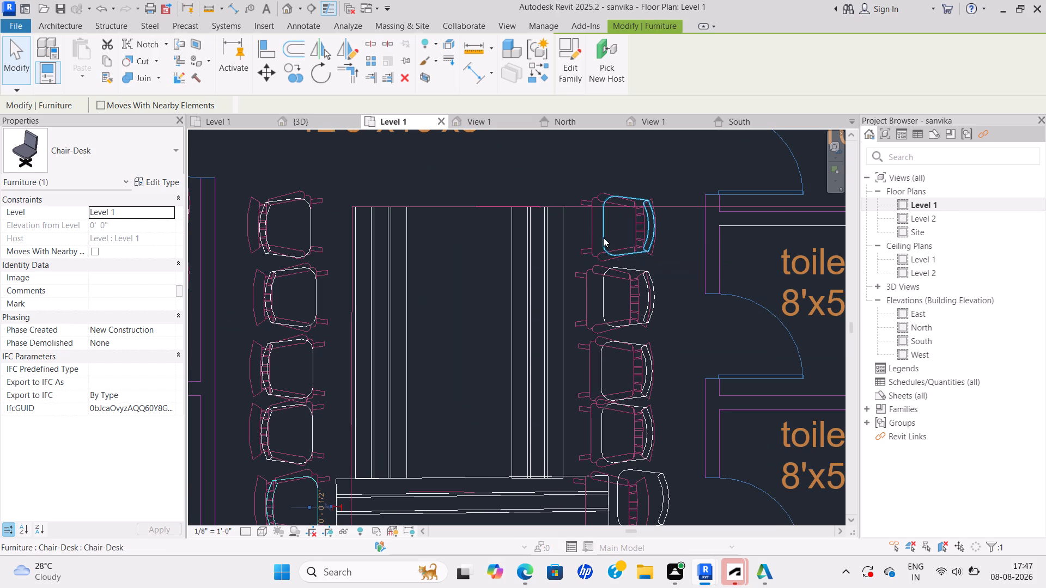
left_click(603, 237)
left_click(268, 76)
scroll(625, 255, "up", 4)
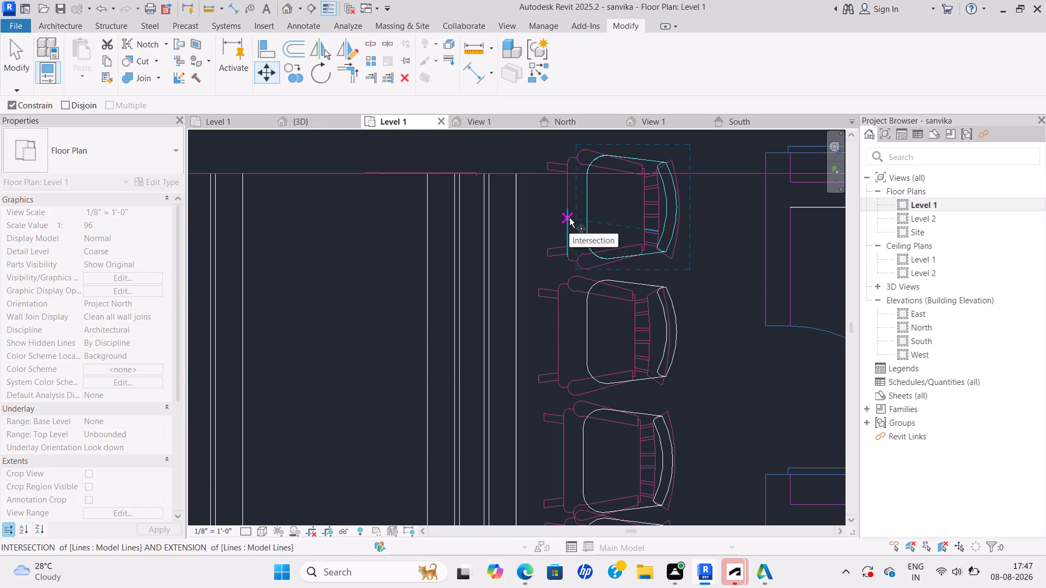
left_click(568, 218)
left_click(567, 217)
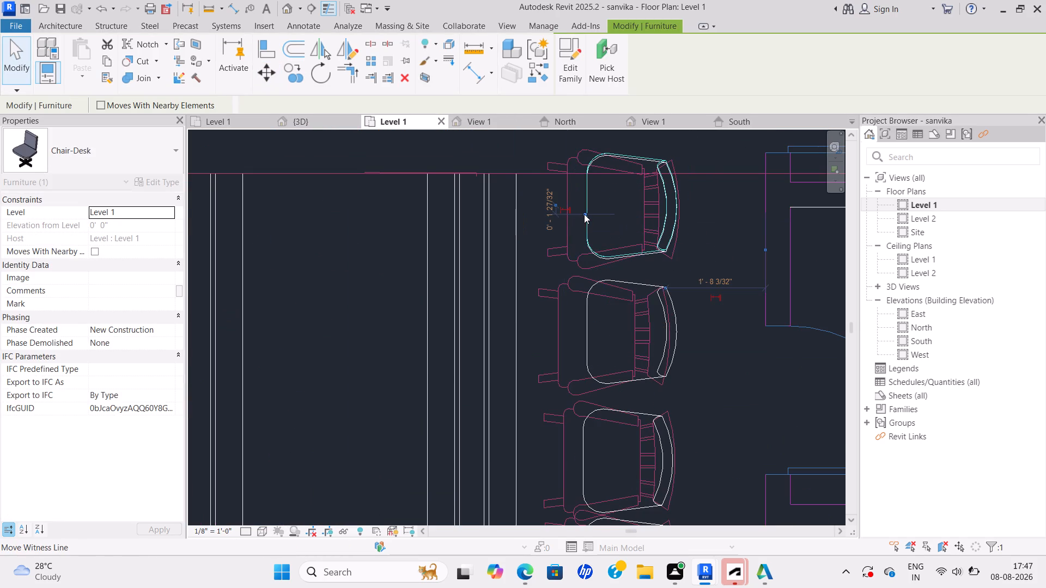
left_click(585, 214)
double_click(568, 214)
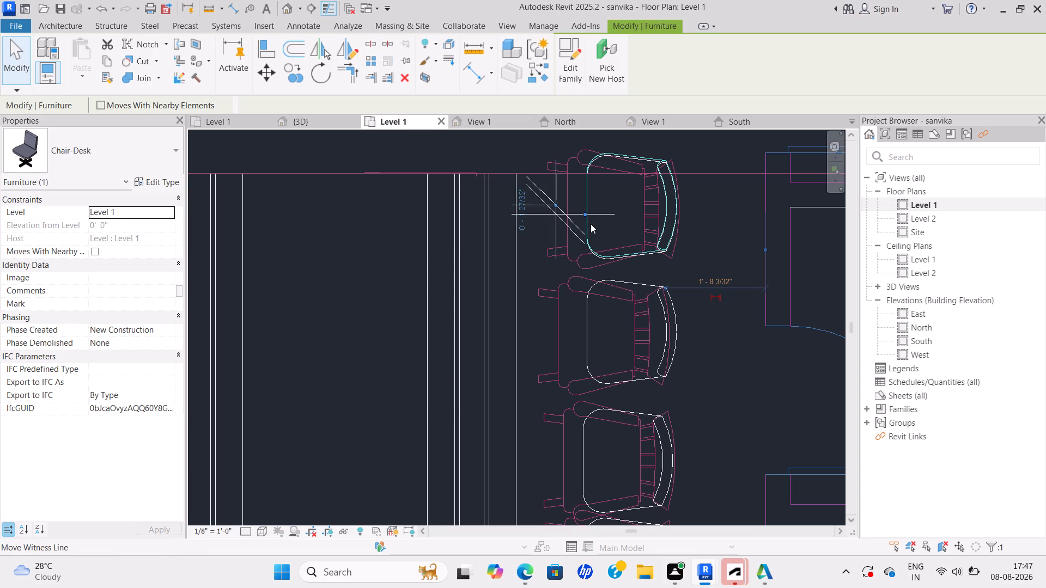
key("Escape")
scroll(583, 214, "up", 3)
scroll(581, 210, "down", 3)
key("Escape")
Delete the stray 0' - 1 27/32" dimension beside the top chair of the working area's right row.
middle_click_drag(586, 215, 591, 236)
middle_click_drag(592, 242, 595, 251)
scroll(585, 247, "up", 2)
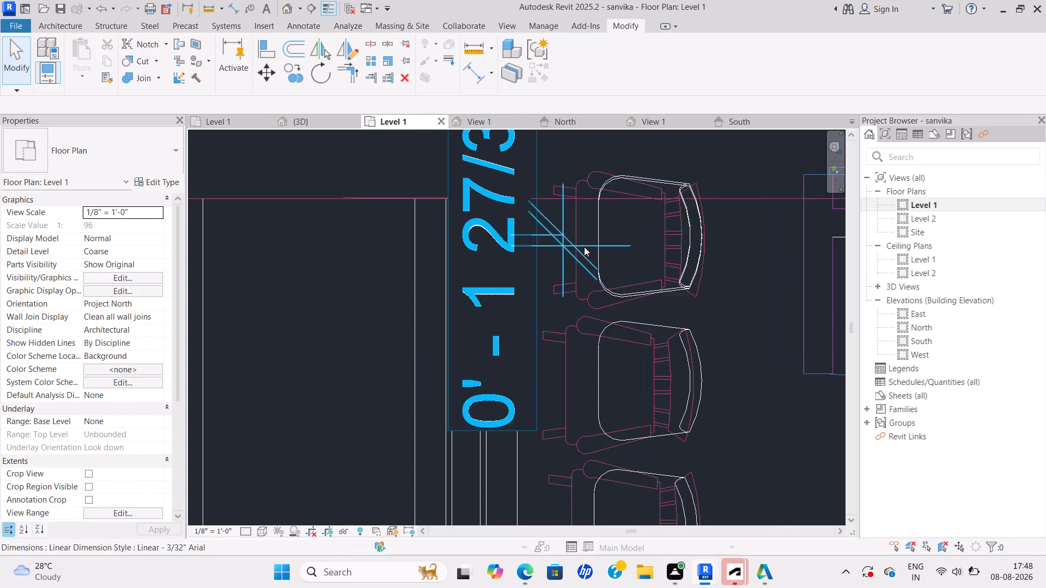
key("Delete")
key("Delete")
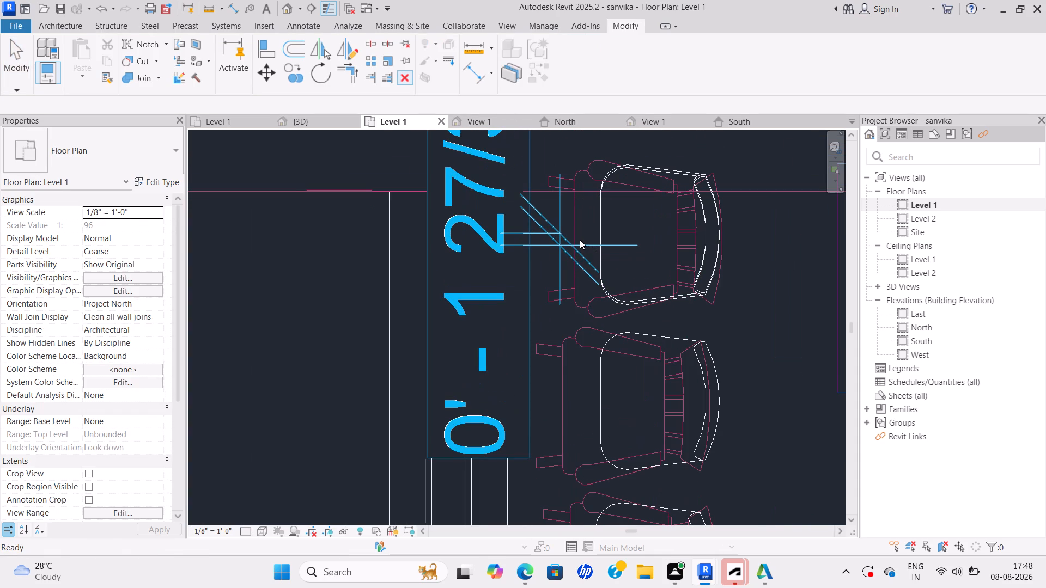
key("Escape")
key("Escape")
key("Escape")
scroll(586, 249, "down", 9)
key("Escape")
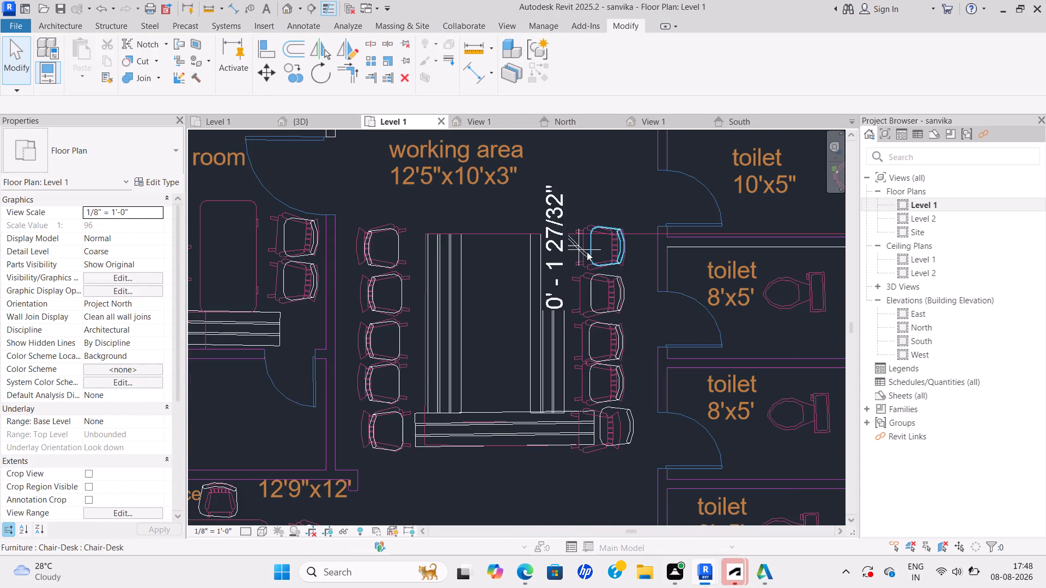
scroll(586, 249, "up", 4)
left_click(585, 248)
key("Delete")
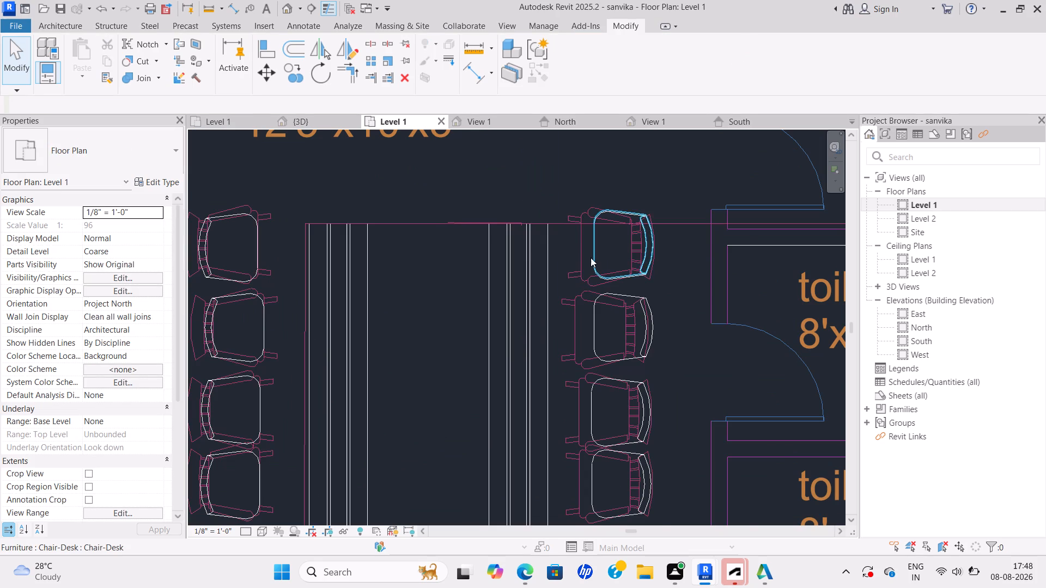
Move the top chair of the working area's right row to the left, onto the outlined chair's front edge.
scroll(592, 258, "up", 2)
left_click(593, 258)
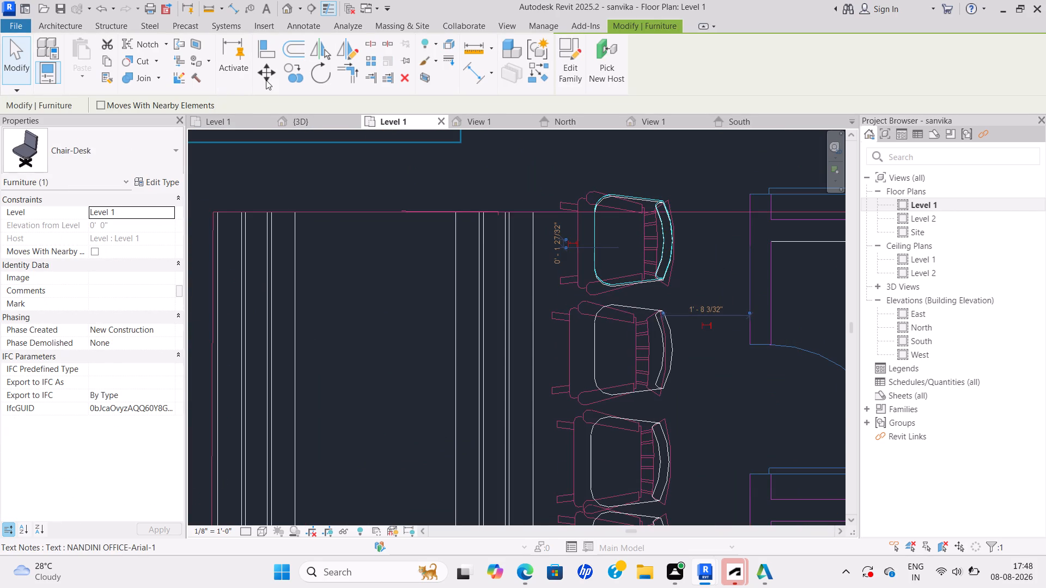
left_click(265, 76)
scroll(600, 256, "up", 3)
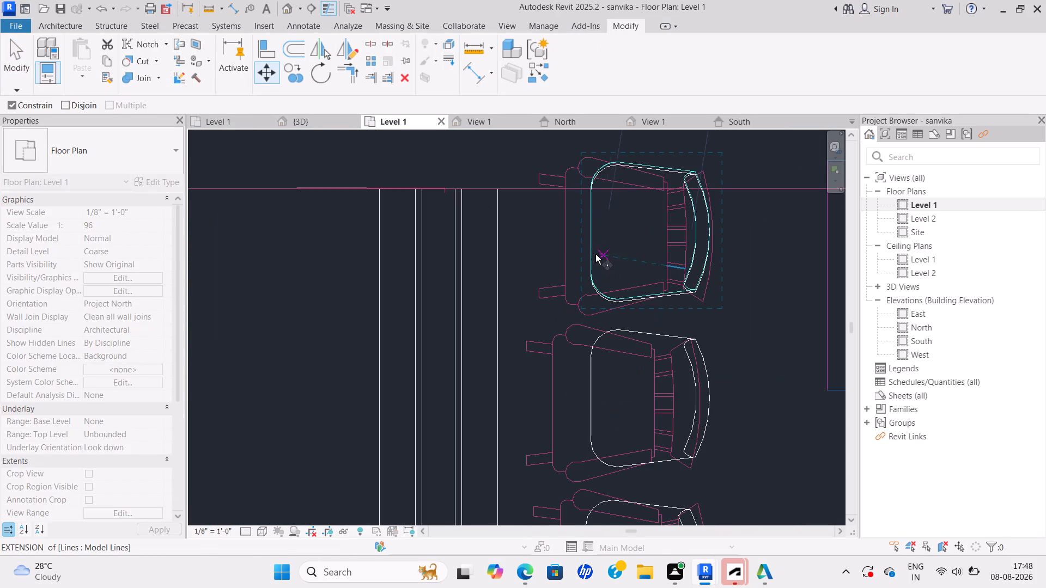
left_click(592, 249)
left_click(567, 252)
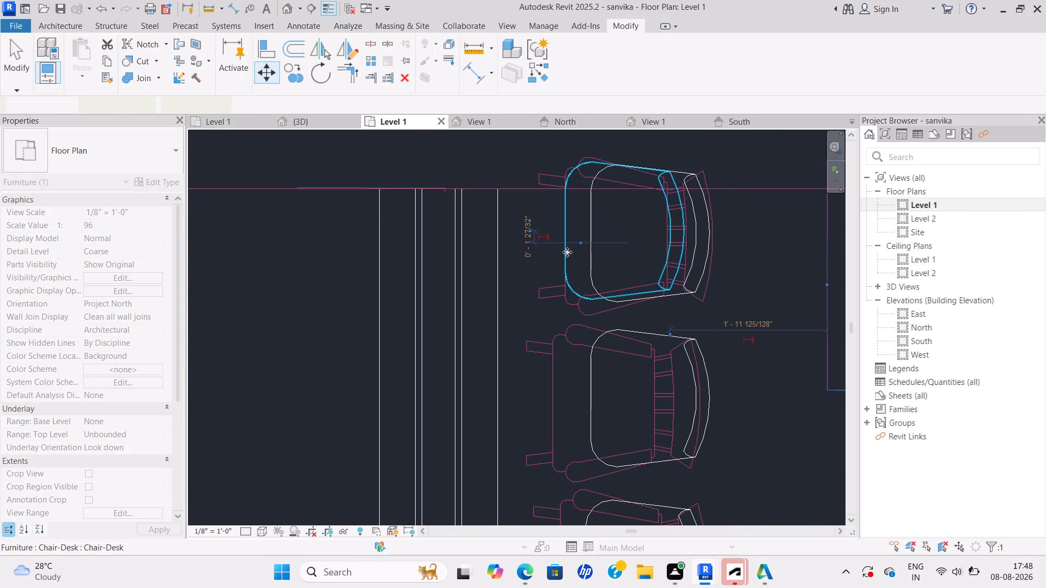
key("Escape")
Delete the duplicate chair overlapping the top chair of the working area's right row, on its toilet side.
scroll(611, 374, "down", 1)
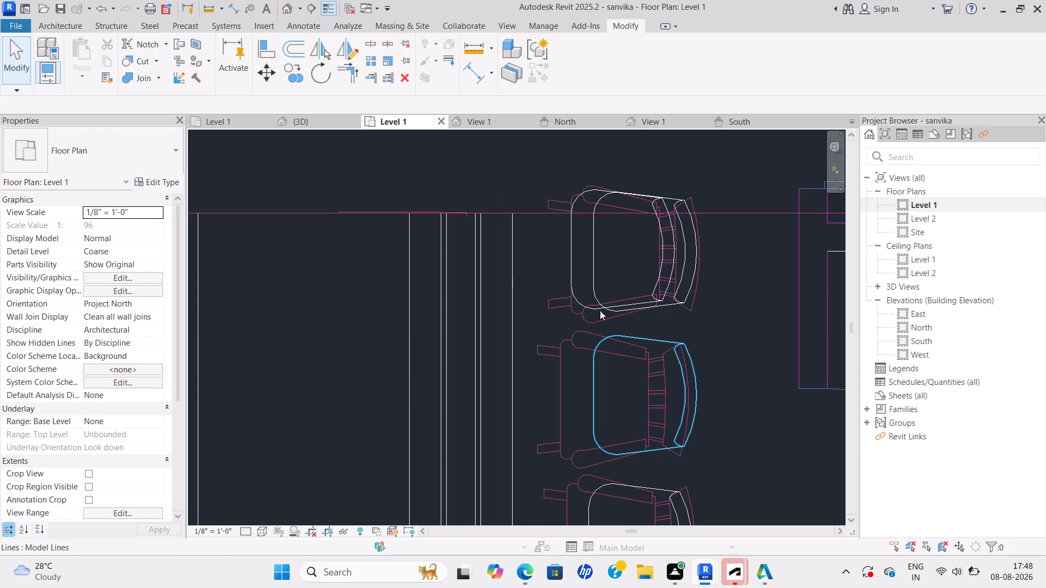
left_click(594, 277)
key("Delete")
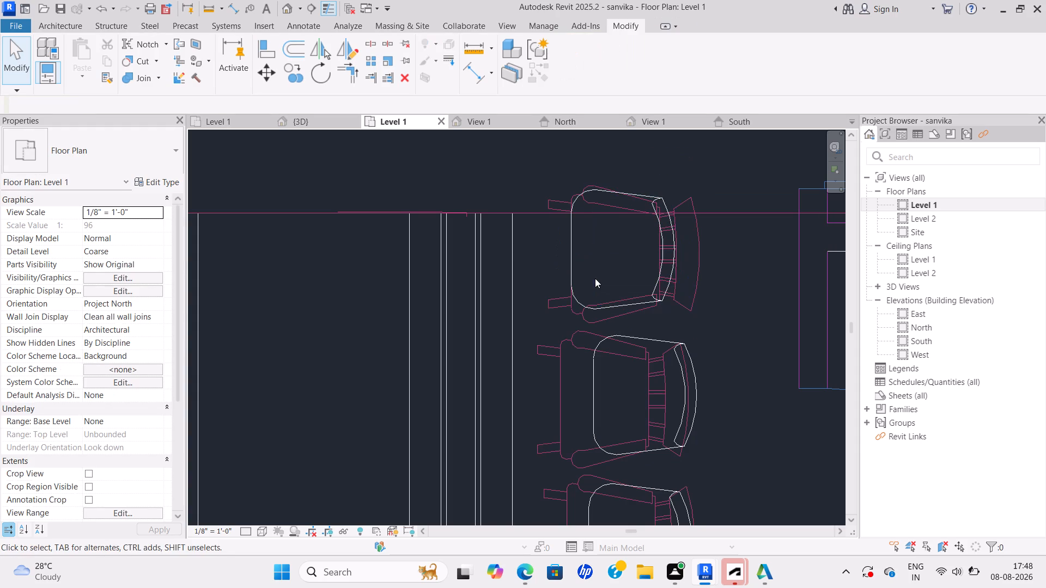
Move the second chair of the working area's right row to the left, onto the outlined chair's front edge.
scroll(598, 285, "down", 2)
middle_click_drag(599, 286, 612, 217)
scroll(633, 293, "up", 3)
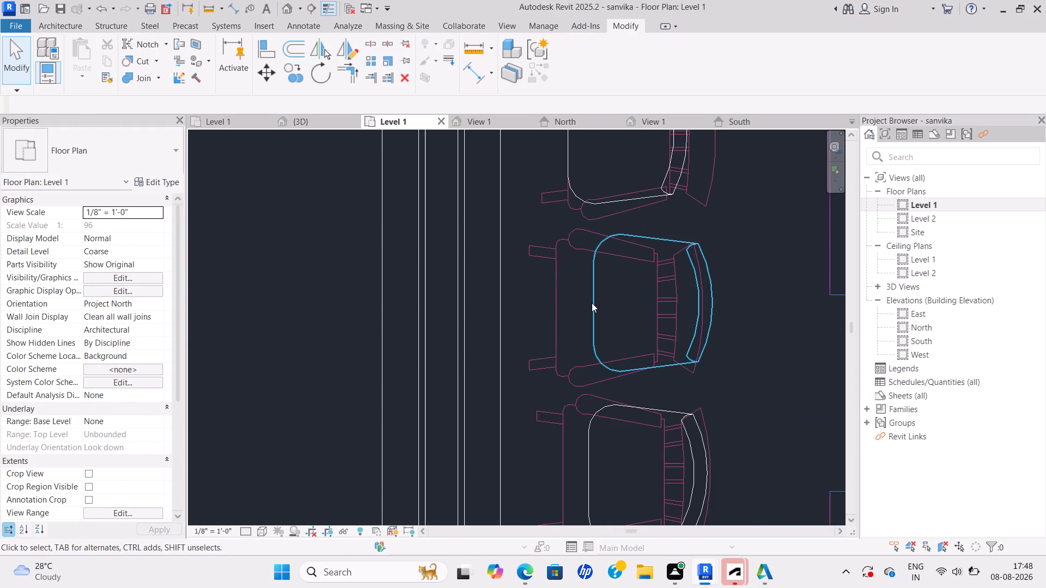
left_click(592, 303)
left_click(271, 73)
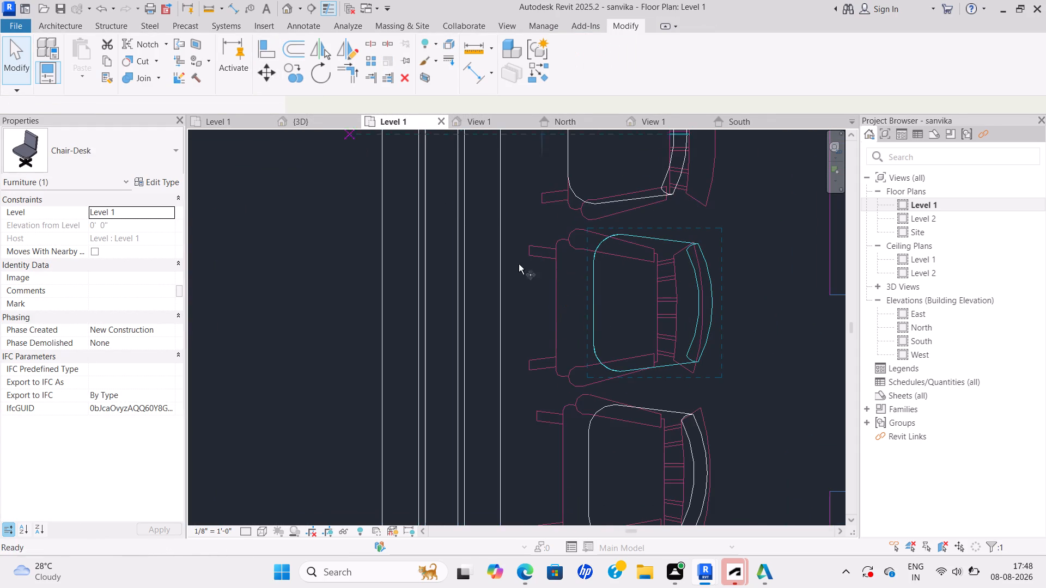
left_click(592, 315)
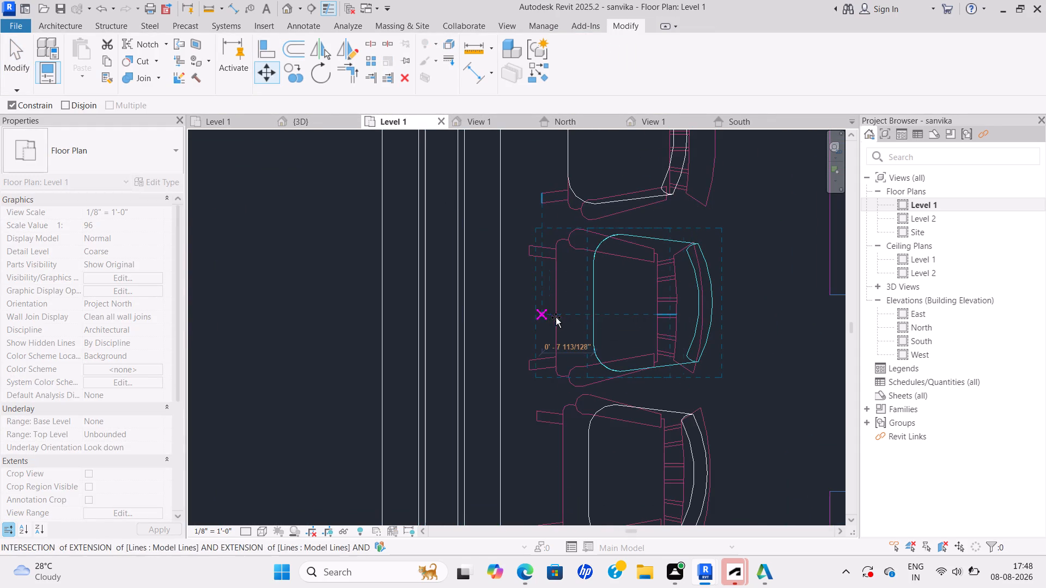
left_click(556, 318)
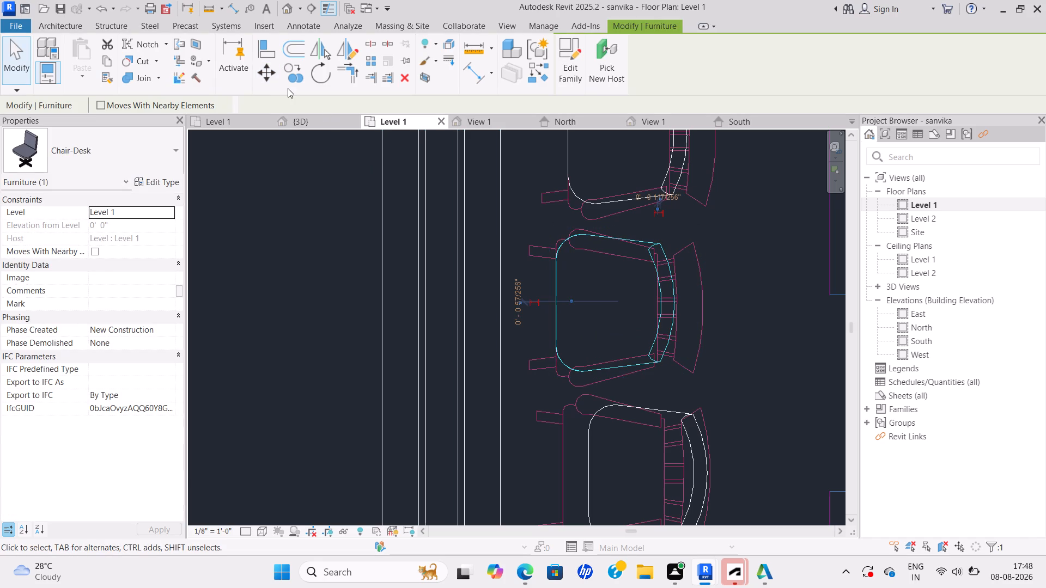
key("Escape")
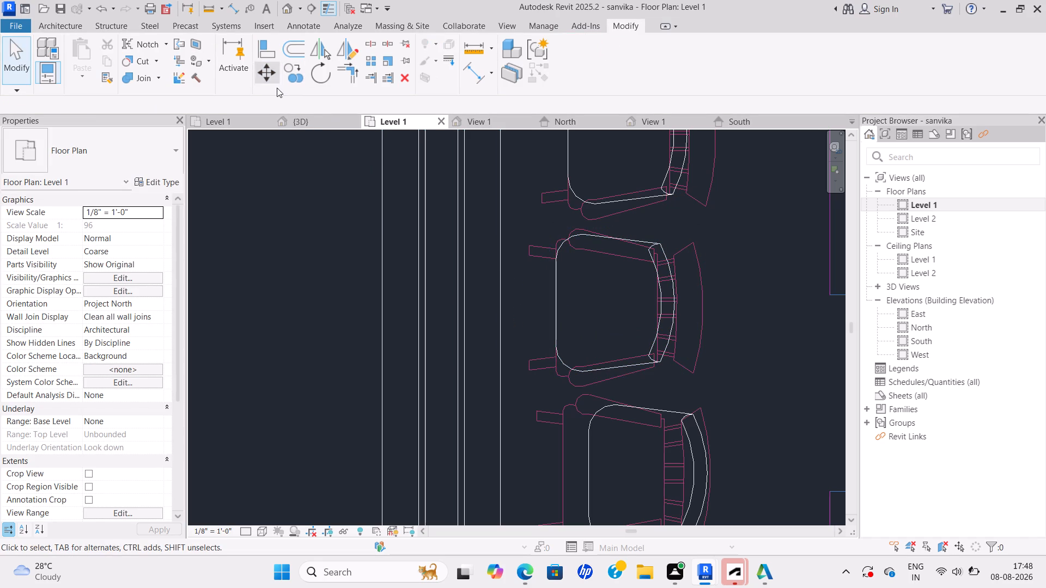
Move the third chair of the working area's right row to the left, onto the outlined chair's front edge.
scroll(627, 426, "down", 2)
middle_click_drag(618, 404, 582, 256)
scroll(579, 330, "up", 3)
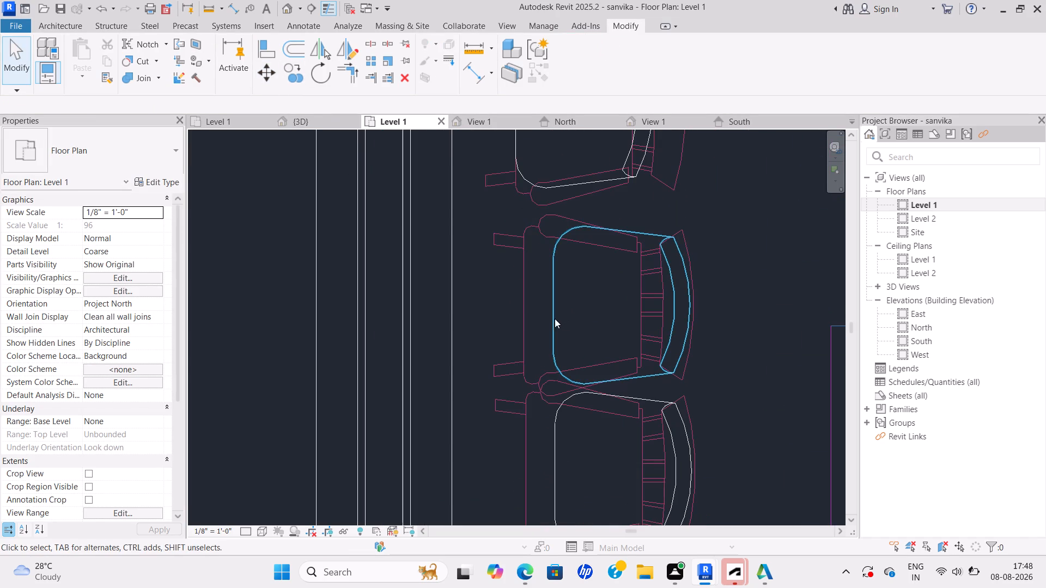
left_click(553, 318)
left_click(267, 76)
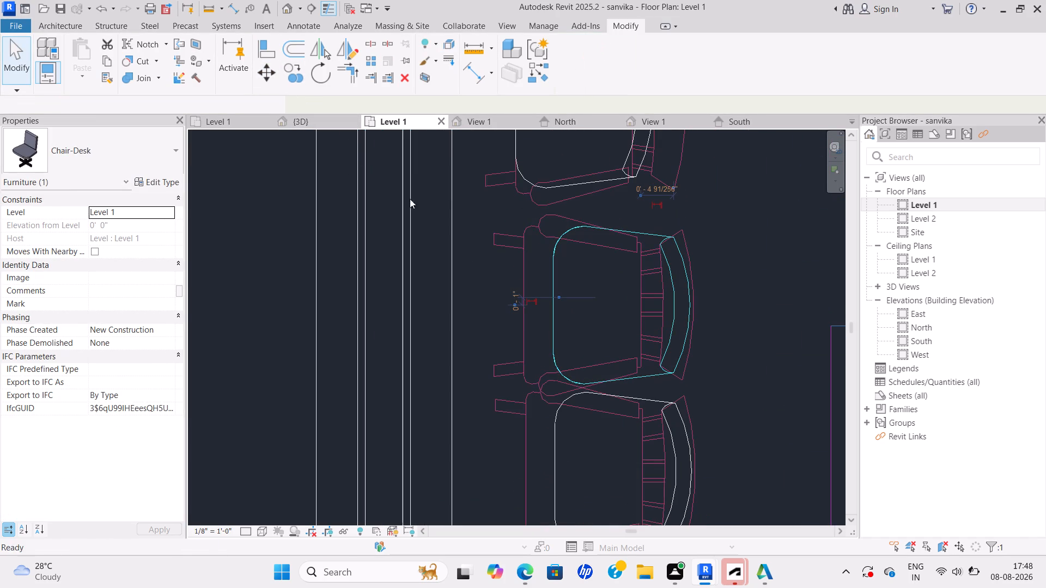
scroll(554, 352, "up", 3)
left_click(552, 303)
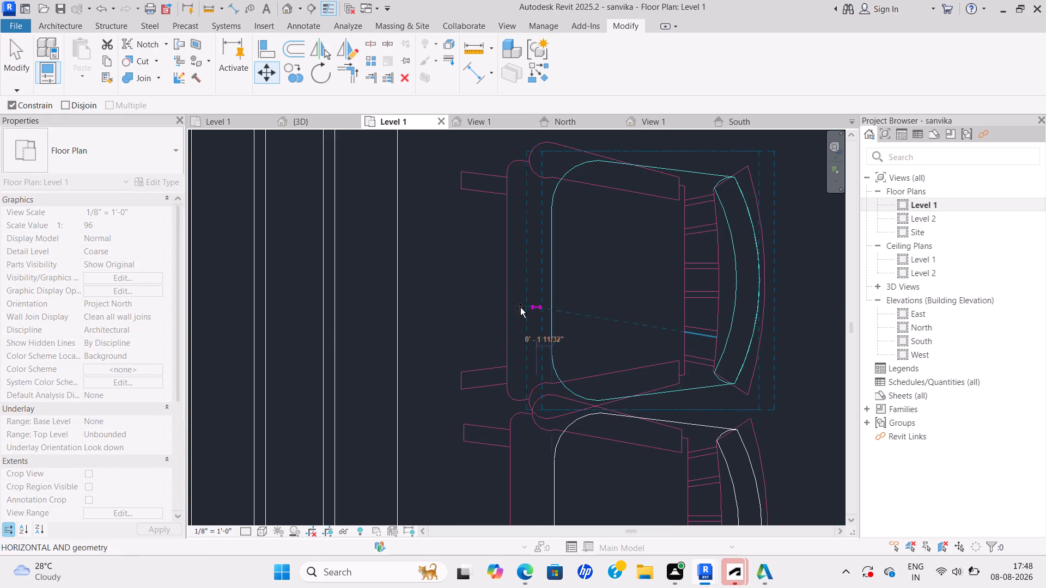
left_click(509, 309)
key("Escape")
Move the fourth chair of the working area's right row about 3 7/8" to the left, onto the outlined chair's front edge.
scroll(573, 388, "down", 1)
middle_click_drag(572, 385, 557, 279)
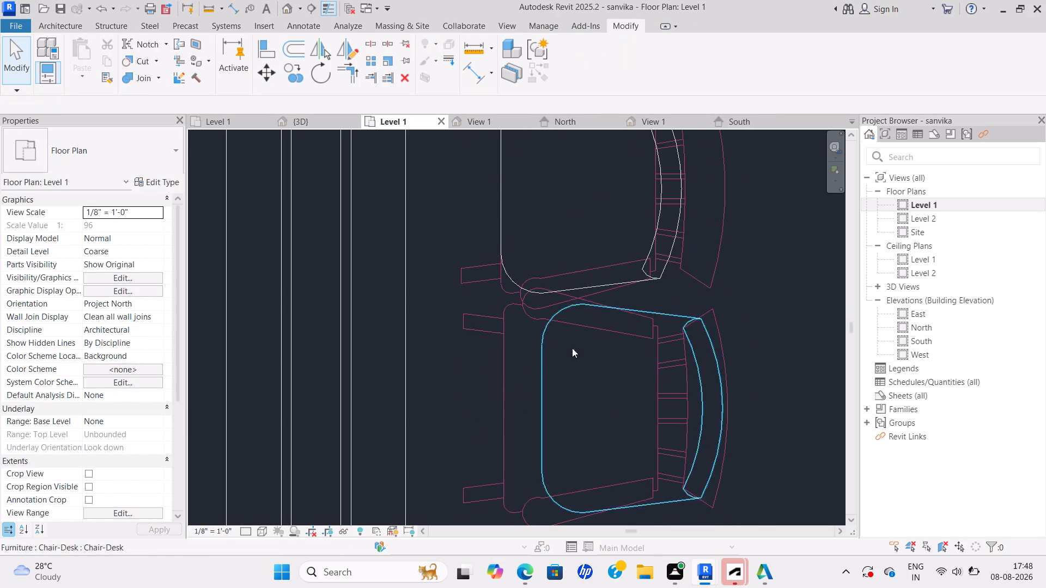
middle_click_drag(568, 373, 605, 289)
scroll(592, 359, "up", 2)
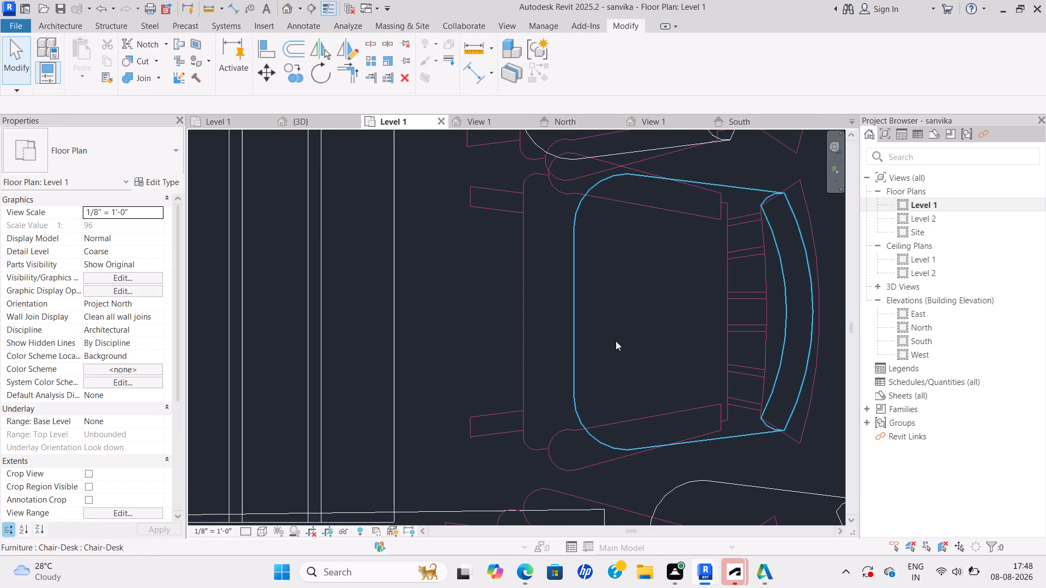
left_click(574, 341)
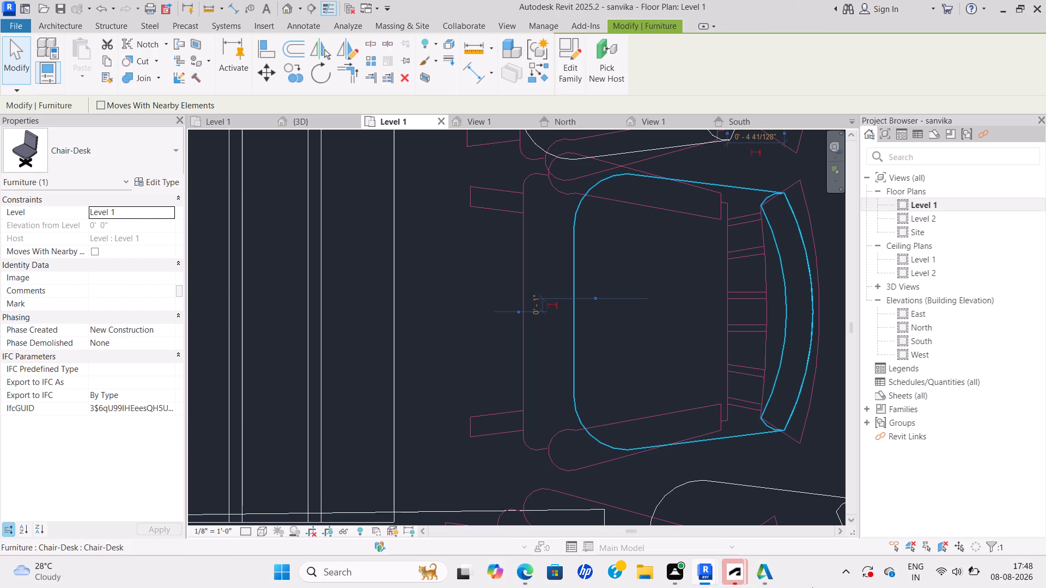
left_click(269, 73)
scroll(519, 297, "up", 4)
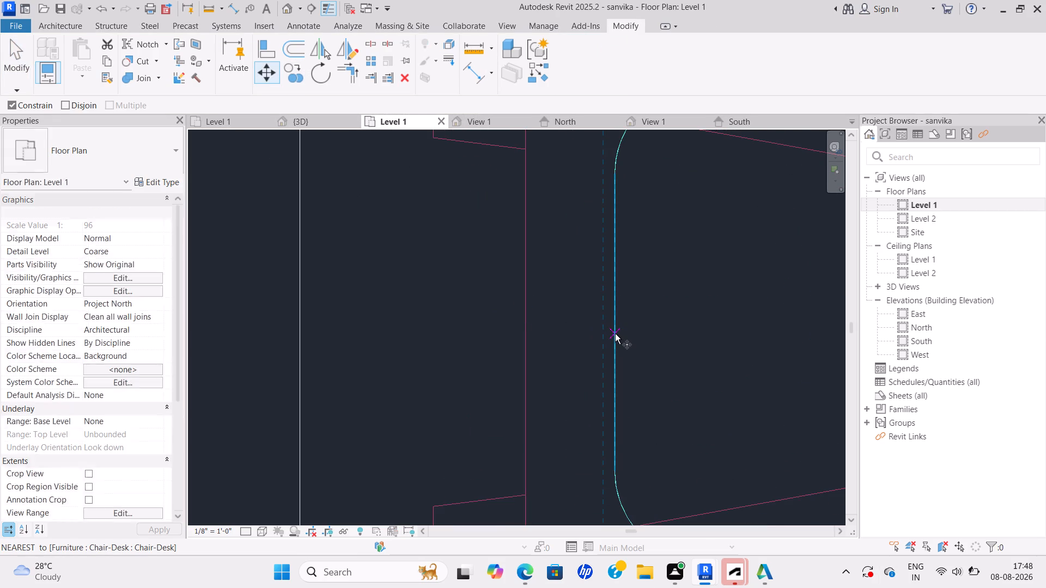
left_click(615, 334)
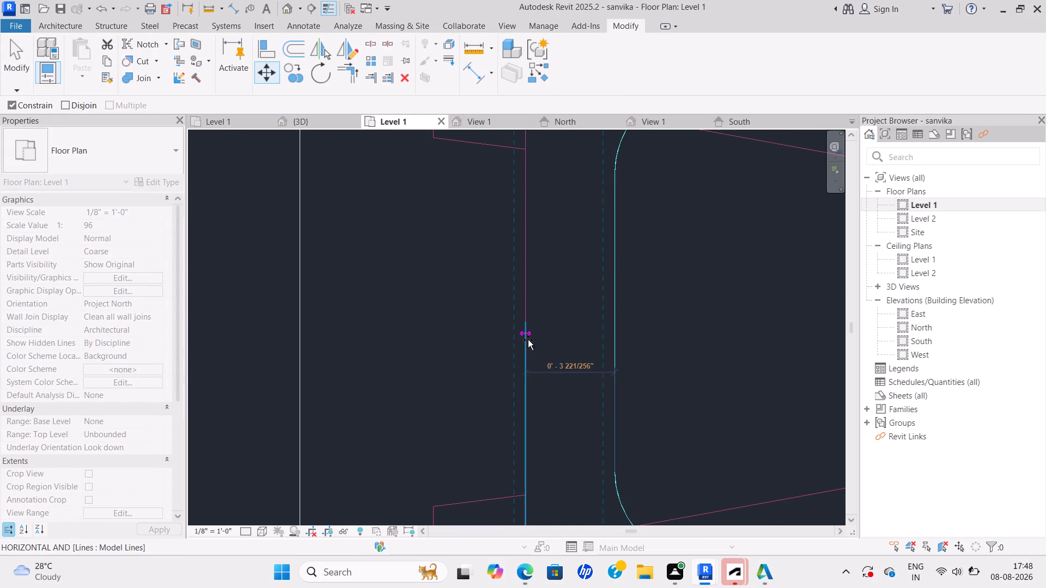
left_click(528, 340)
key("Escape")
Examine how the horizontal bench and the chairs at its two ends sit against their outlines in the working area.
scroll(525, 338, "down", 11)
middle_click_drag(533, 320, 556, 237)
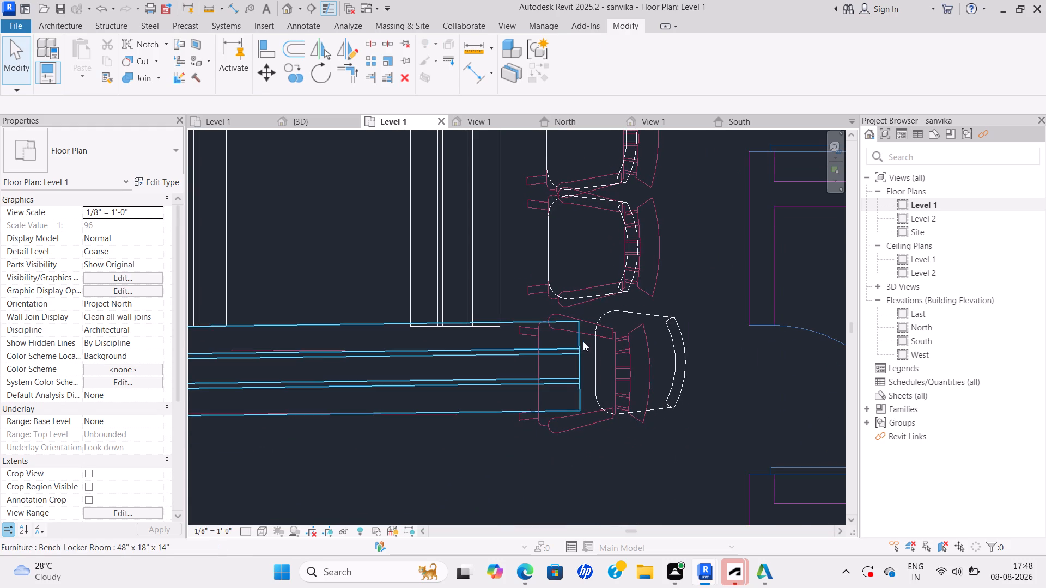
scroll(587, 346, "up", 2)
scroll(612, 329, "down", 2)
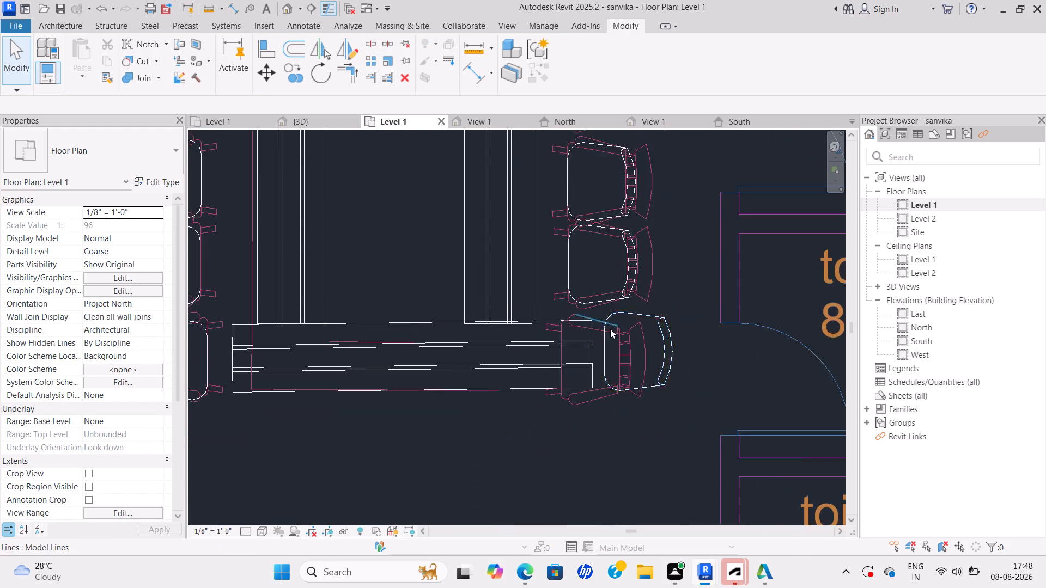
scroll(610, 329, "down", 4)
middle_click_drag(609, 327, 686, 323)
middle_click_drag(512, 330, 614, 340)
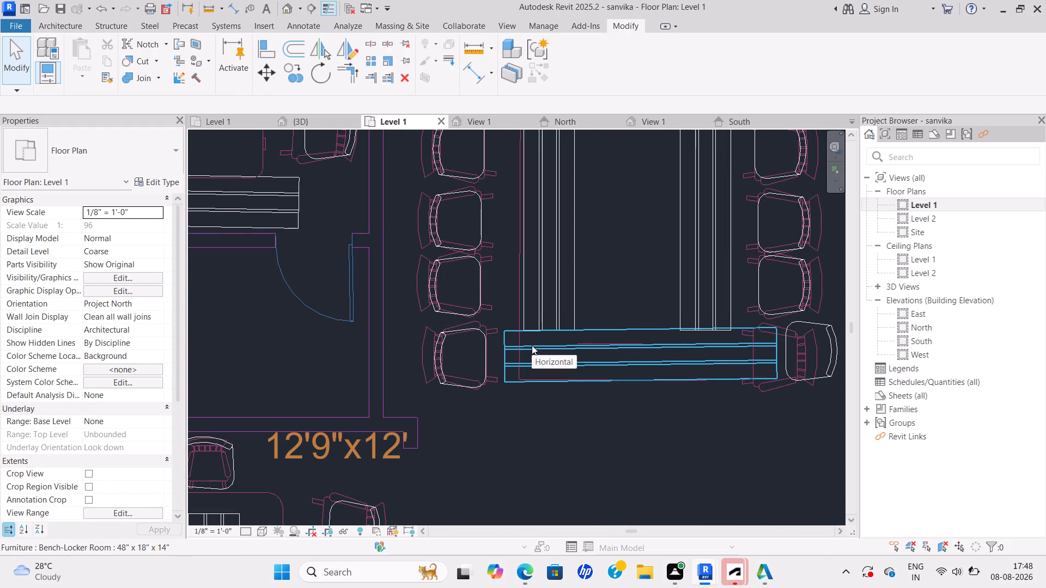
scroll(532, 345, "up", 1)
scroll(615, 340, "down", 3)
scroll(747, 333, "up", 2)
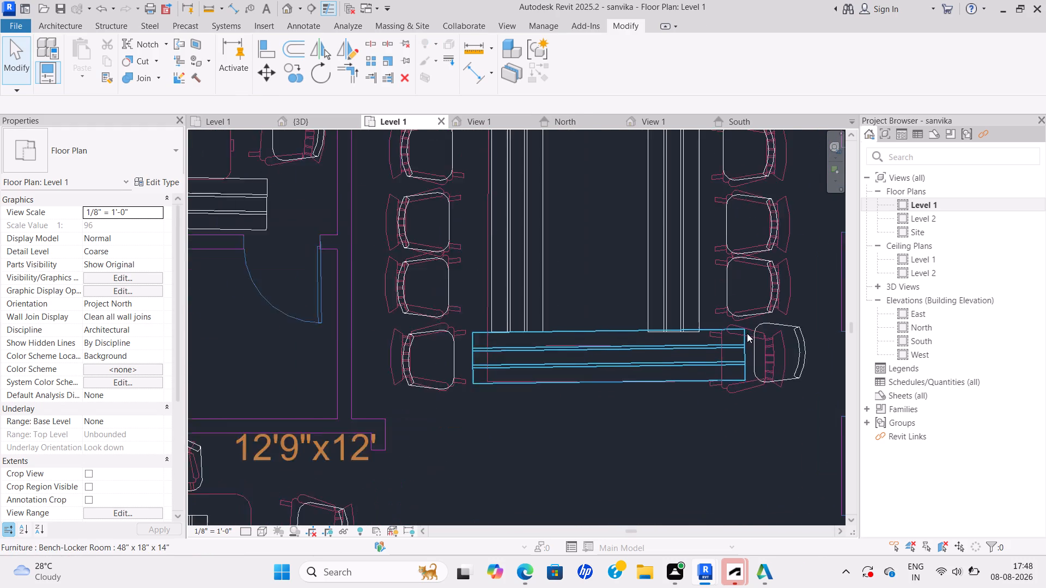
scroll(747, 333, "up", 5)
scroll(749, 335, "down", 3)
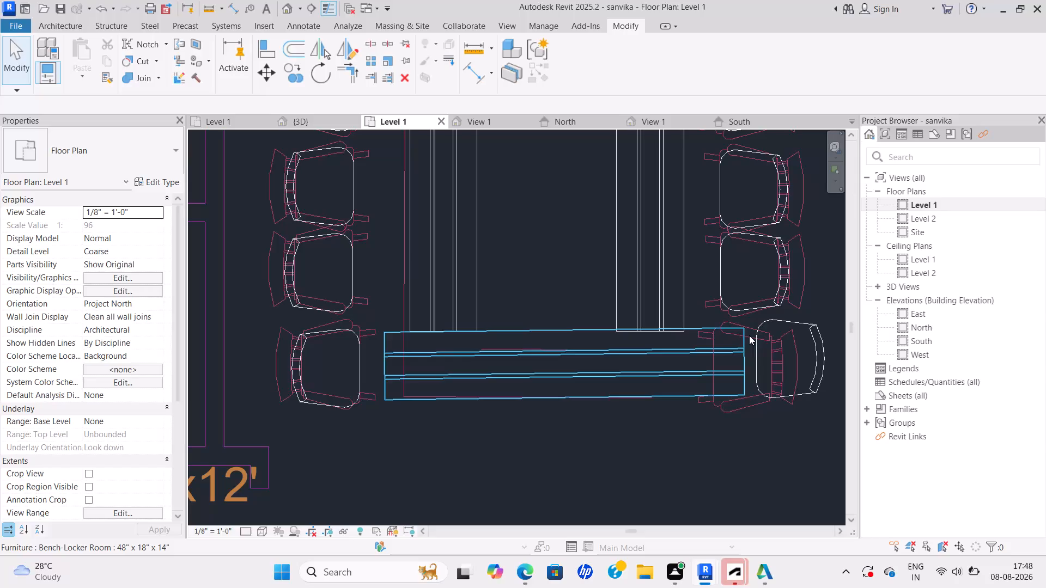
scroll(751, 335, "down", 2)
middle_click_drag(751, 335, 775, 335)
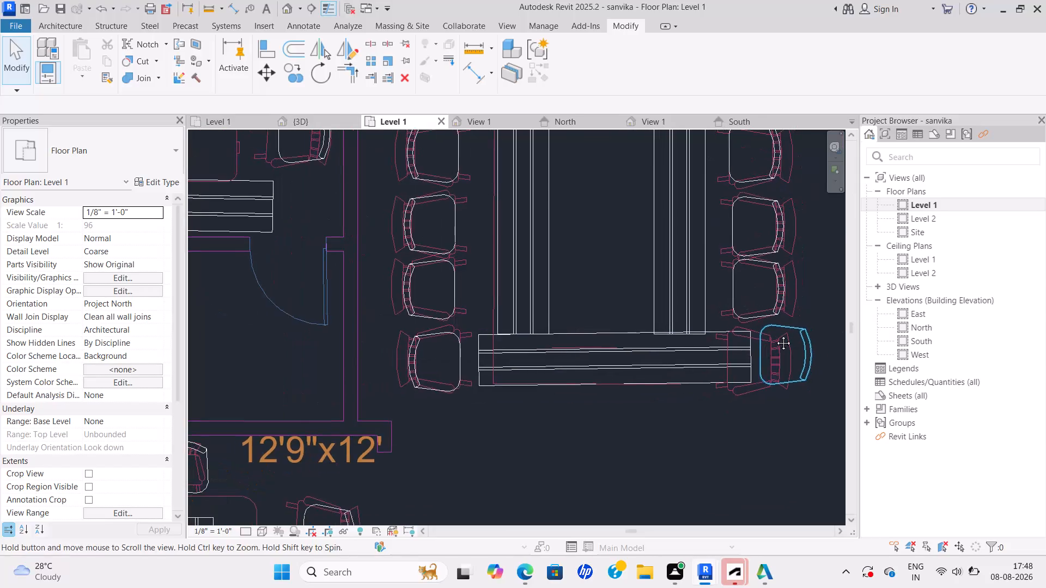
middle_click_drag(775, 335, 811, 333)
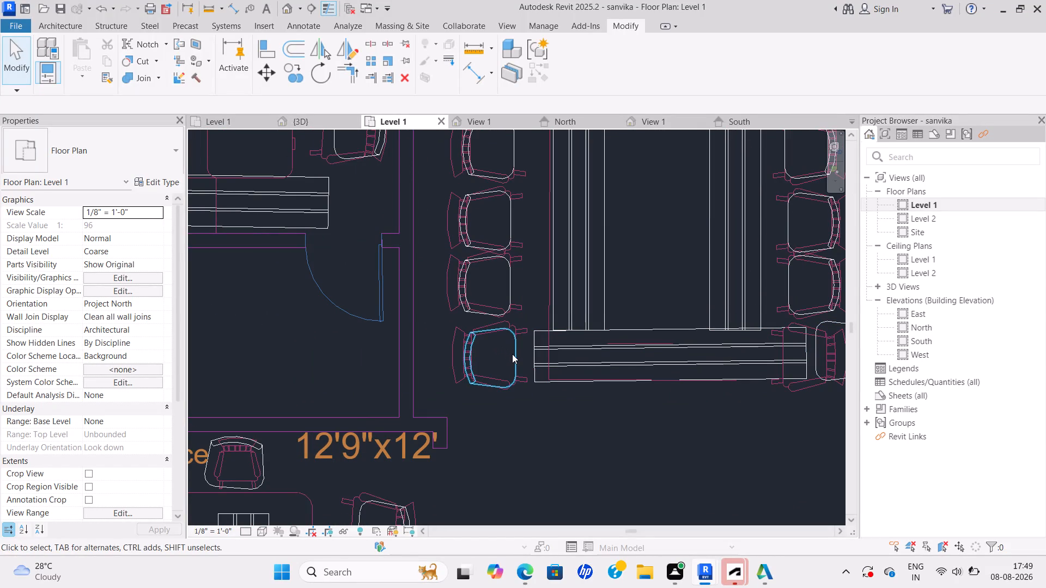
Move the working area's horizontal bench slightly to the left, closer to the left row's end chair.
scroll(579, 369, "down", 1)
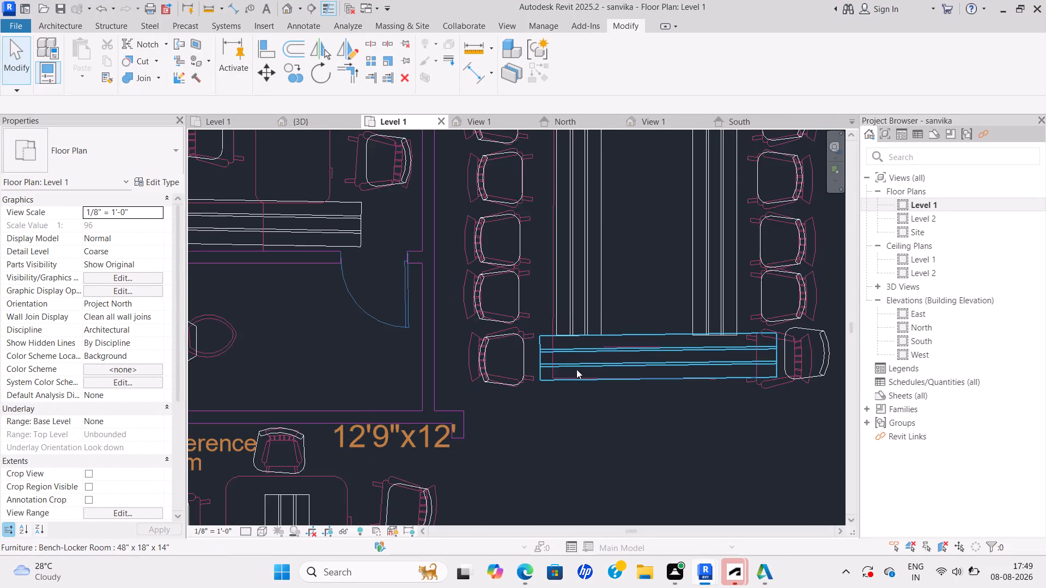
scroll(576, 369, "down", 1)
middle_click_drag(576, 369, 546, 369)
scroll(619, 362, "up", 2)
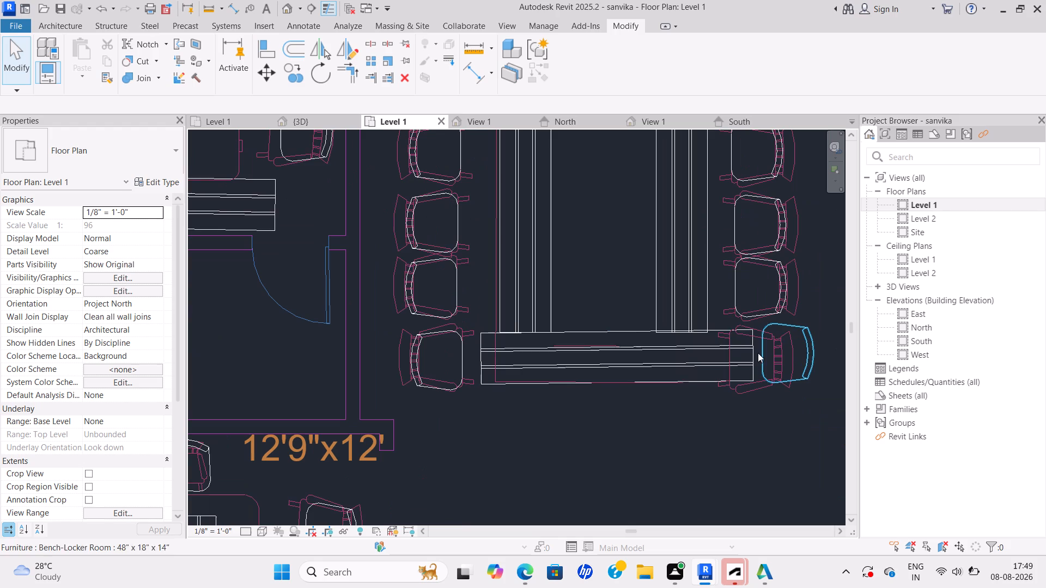
scroll(750, 347, "down", 3)
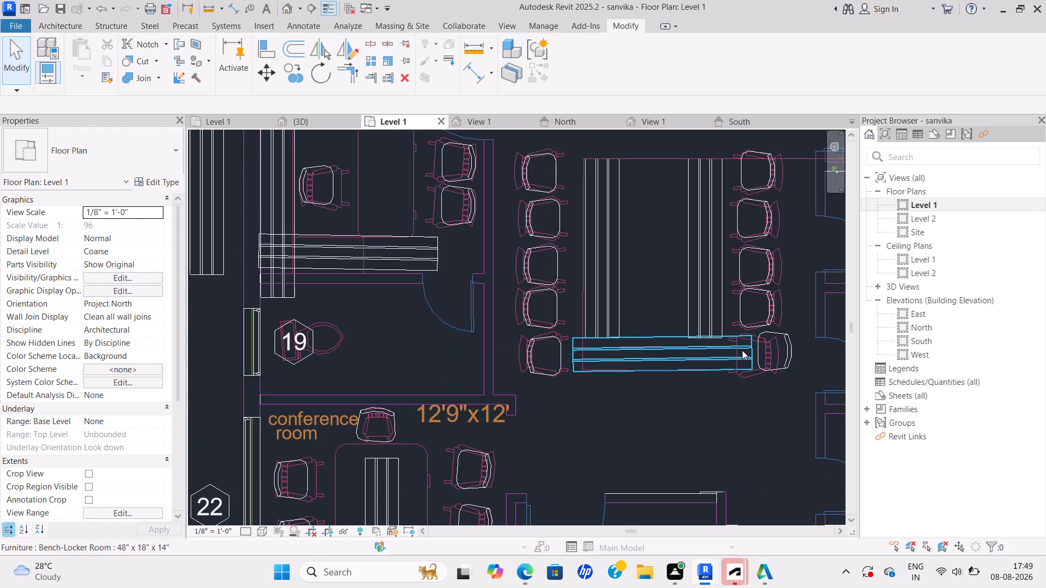
scroll(748, 356, "down", 1)
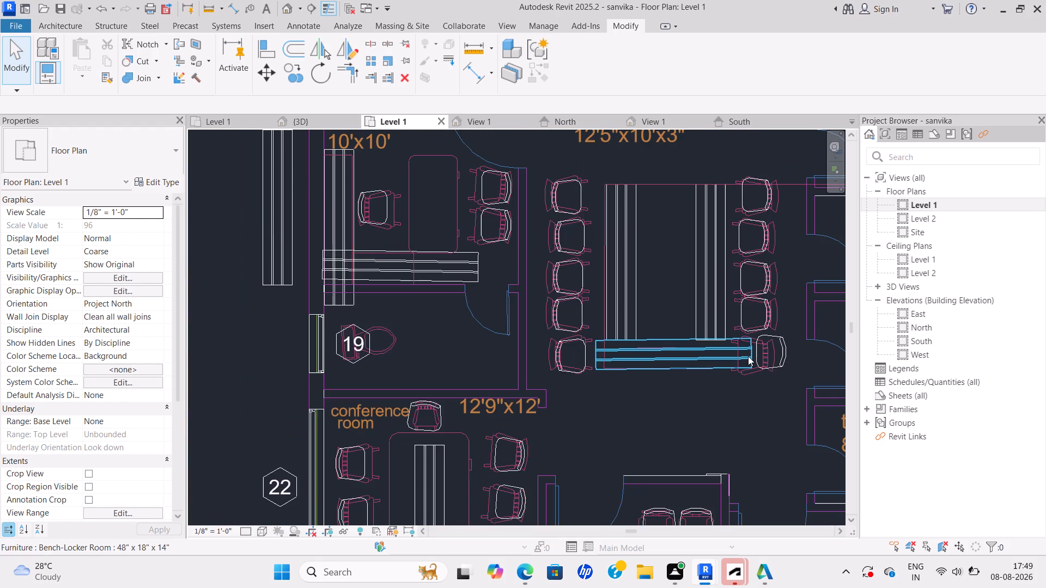
scroll(748, 356, "up", 4)
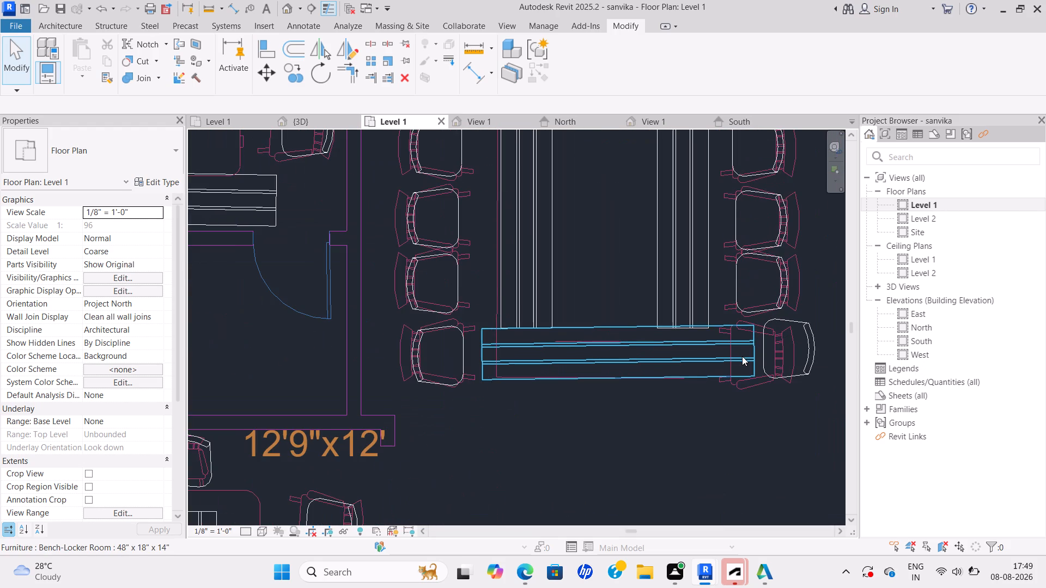
left_click(742, 356)
left_click(261, 74)
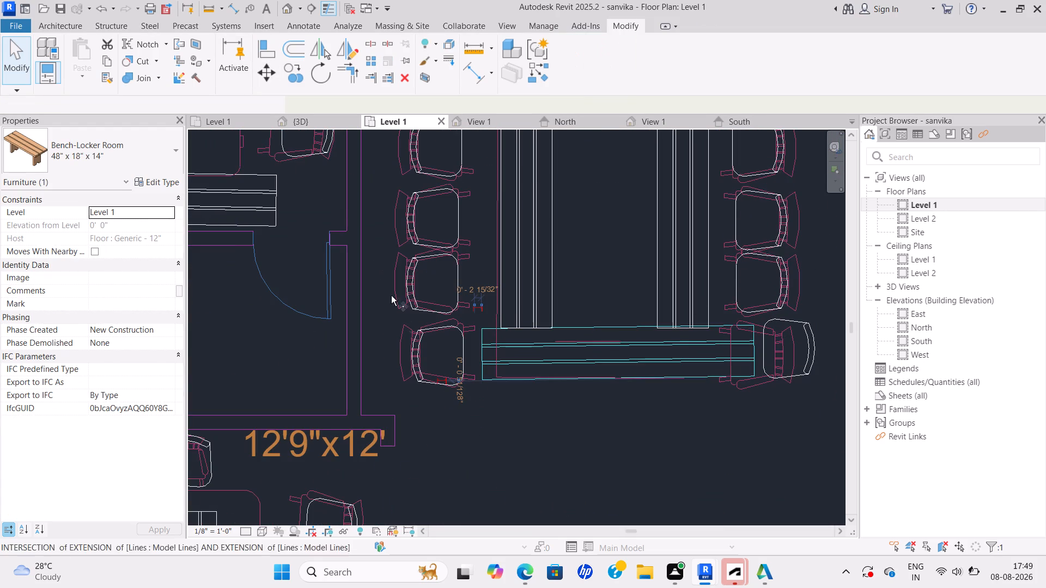
scroll(503, 362, "up", 3)
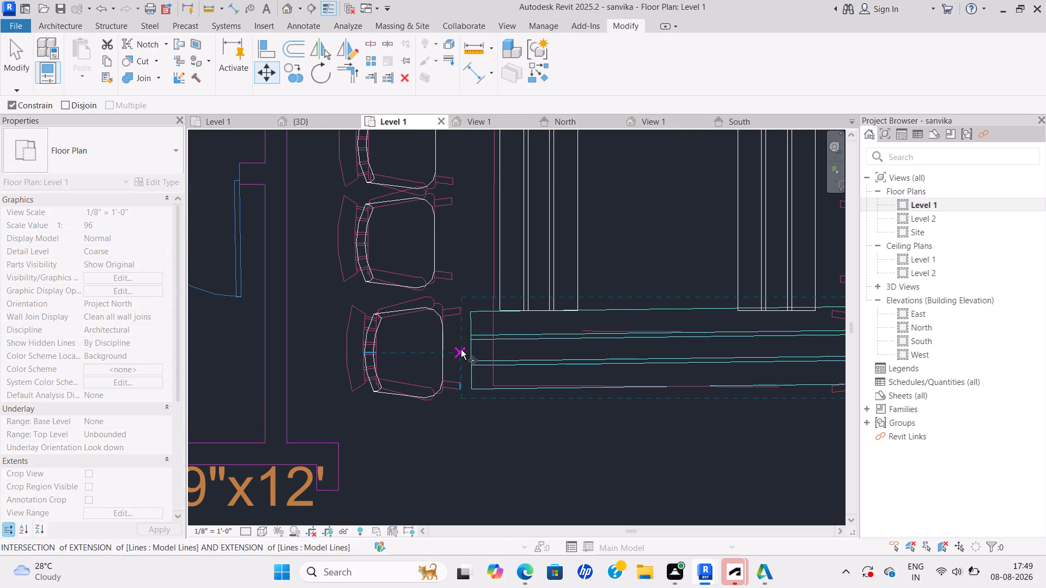
left_click(469, 352)
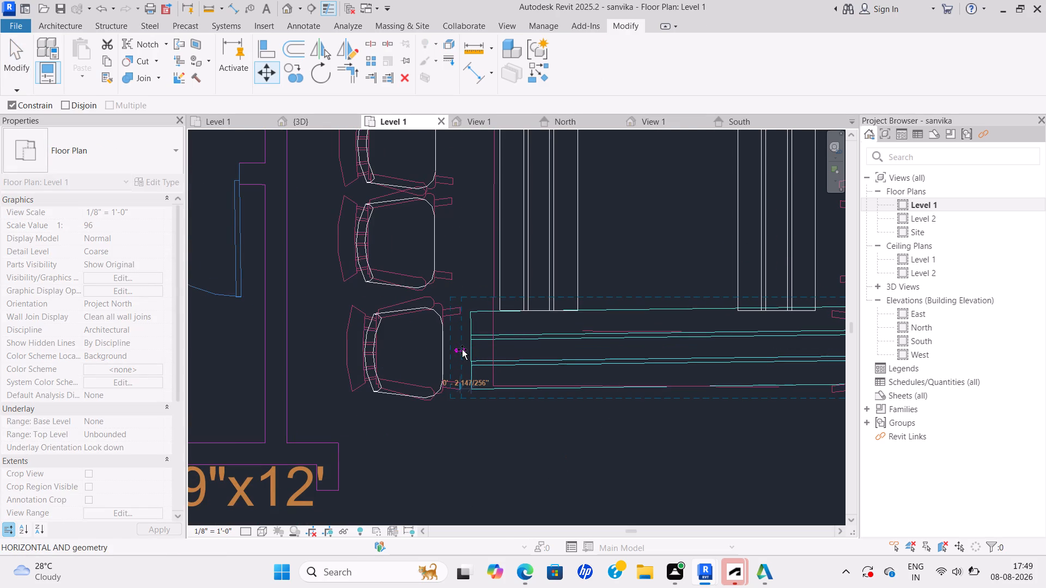
left_click(466, 351)
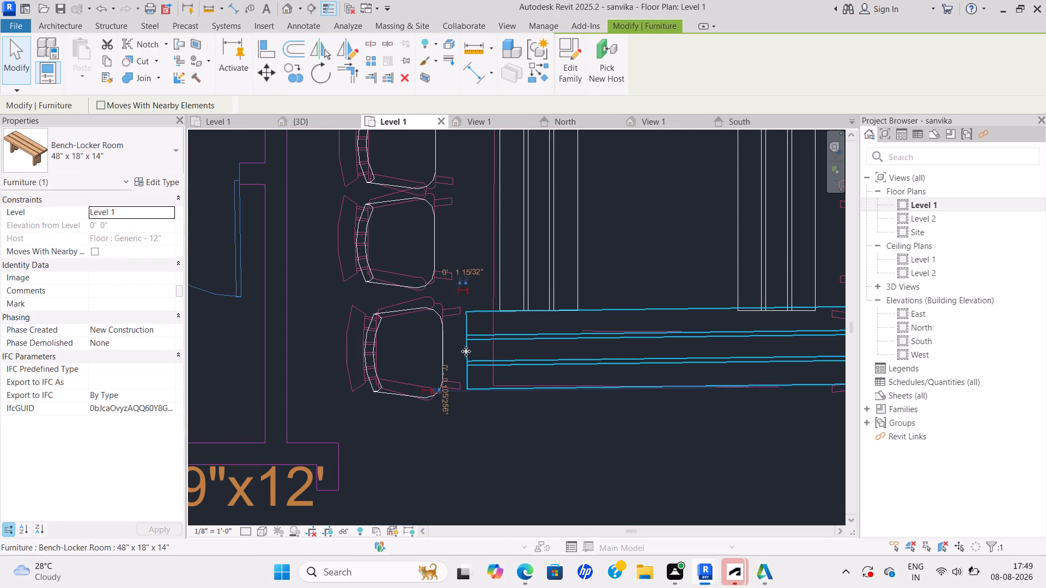
scroll(477, 358, "down", 5)
scroll(478, 359, "up", 3)
scroll(478, 359, "down", 4)
middle_click_drag(478, 359, 546, 401)
scroll(567, 394, "up", 1)
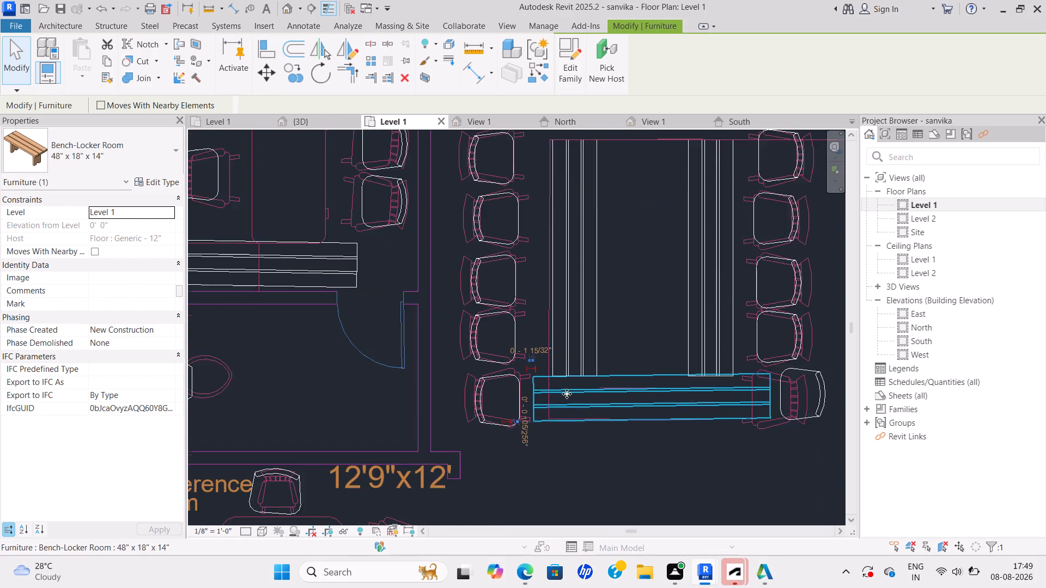
scroll(567, 394, "up", 2)
scroll(562, 393, "down", 2)
key("Escape")
Examine how the right end of the working area's horizontal bench and the adjacent end chair sit against their outlines.
scroll(559, 392, "down", 2)
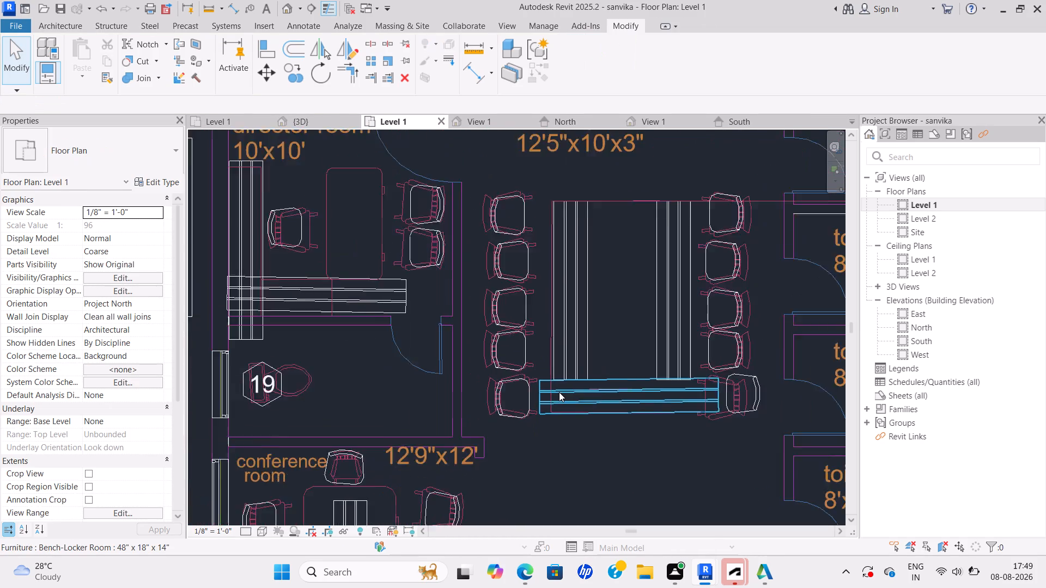
scroll(559, 392, "down", 1)
middle_click_drag(549, 380, 524, 336)
middle_click_drag(640, 389, 524, 389)
scroll(541, 354, "up", 3)
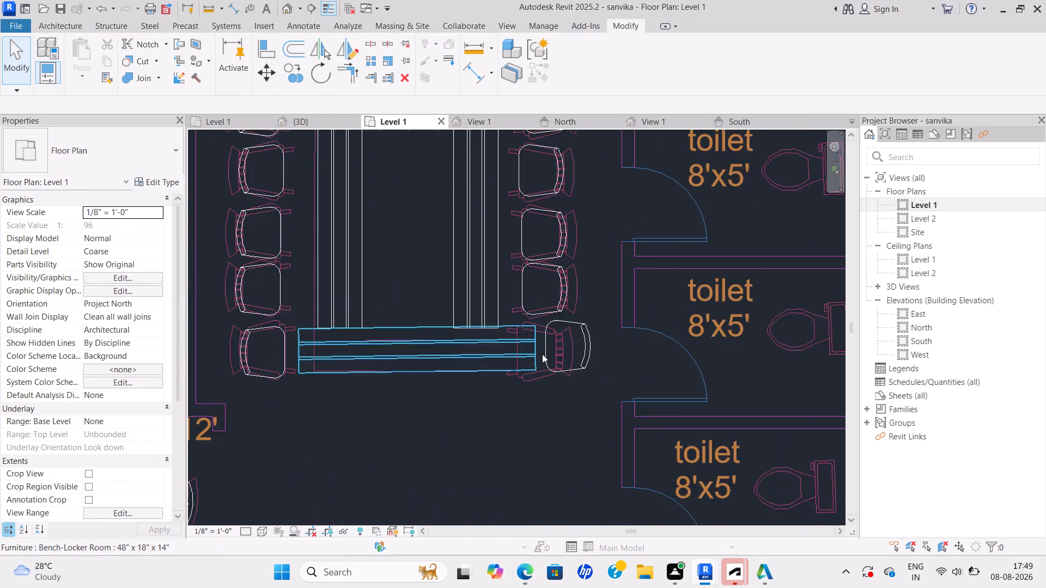
scroll(542, 354, "up", 6)
scroll(542, 354, "down", 6)
middle_click_drag(546, 354, 582, 364)
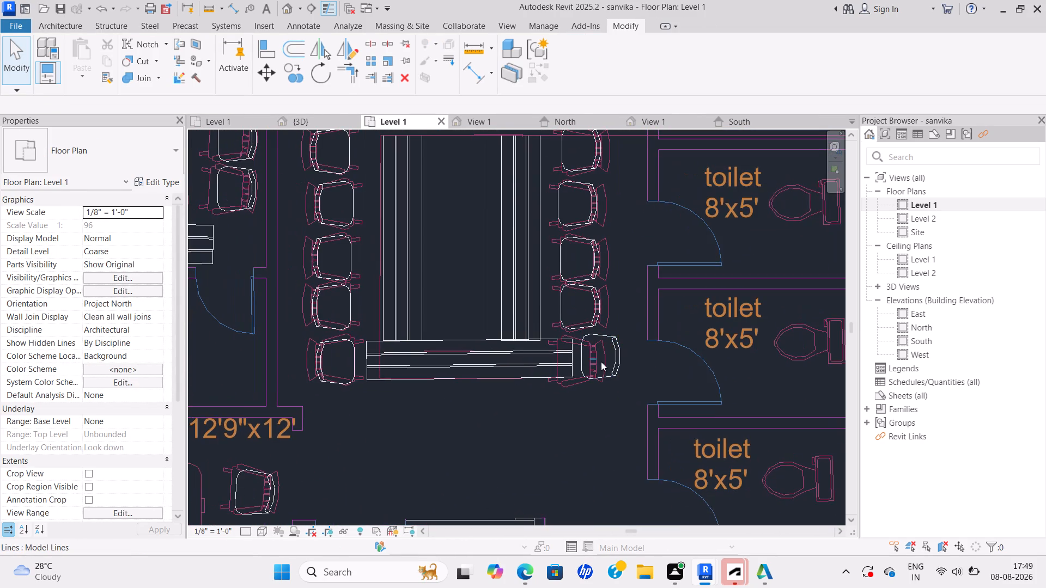
Move the director room's upper visitor chair about 3 15/16" to the left, onto the outlined chair's front edge.
scroll(623, 329, "down", 1)
scroll(410, 240, "down", 1)
middle_click_drag(410, 240, 606, 332)
middle_click_drag(528, 303, 542, 312)
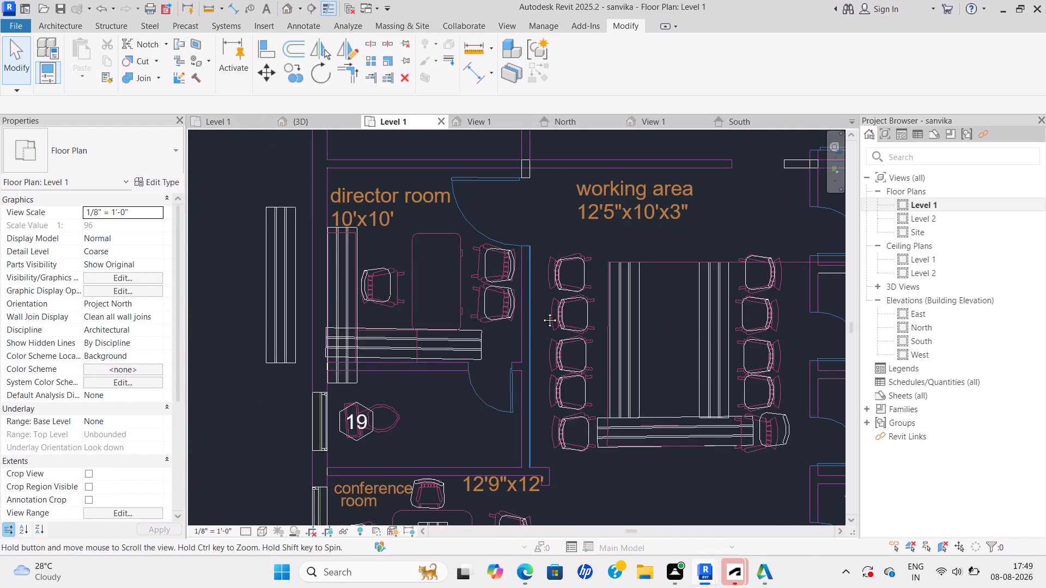
middle_click_drag(542, 312, 567, 329)
scroll(537, 316, "up", 4)
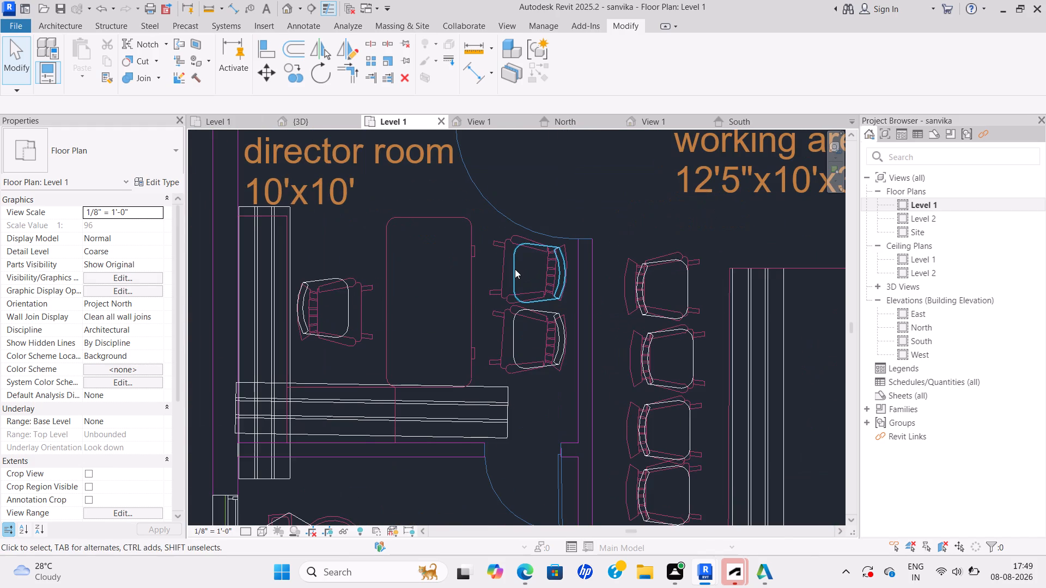
left_click(515, 269)
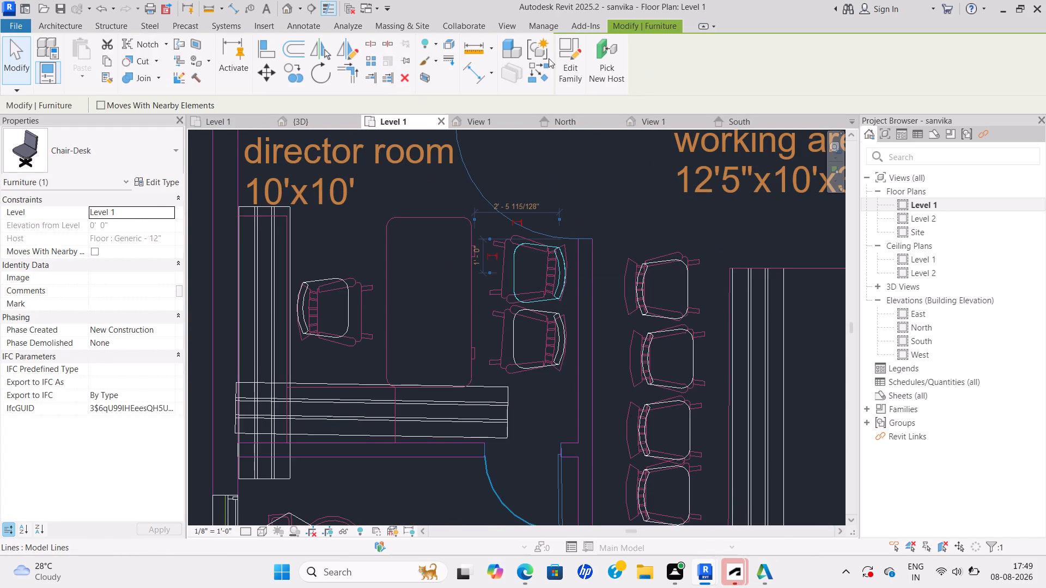
left_click(266, 75)
scroll(493, 281, "up", 4)
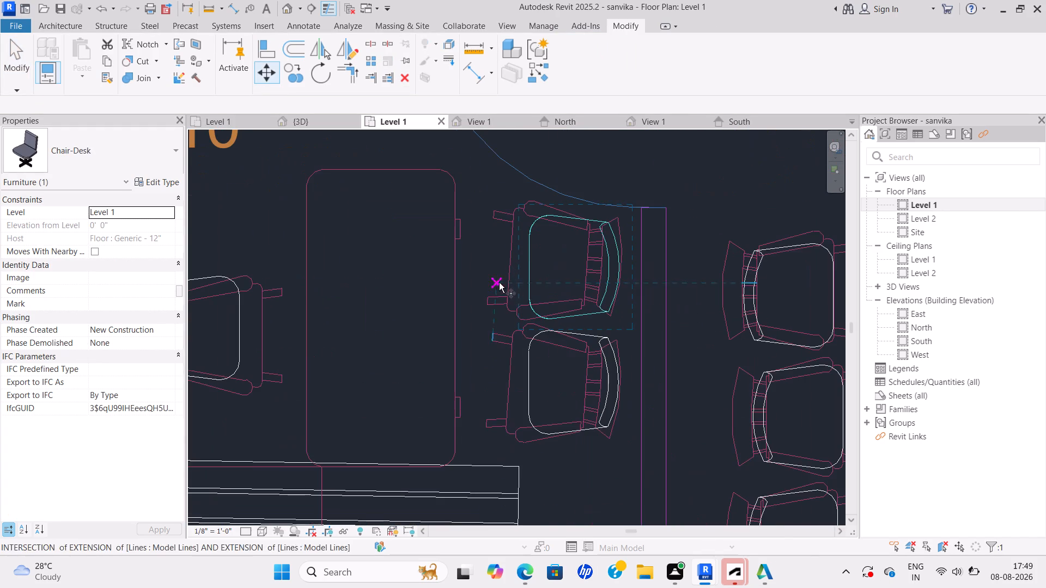
left_click(528, 269)
left_click(512, 268)
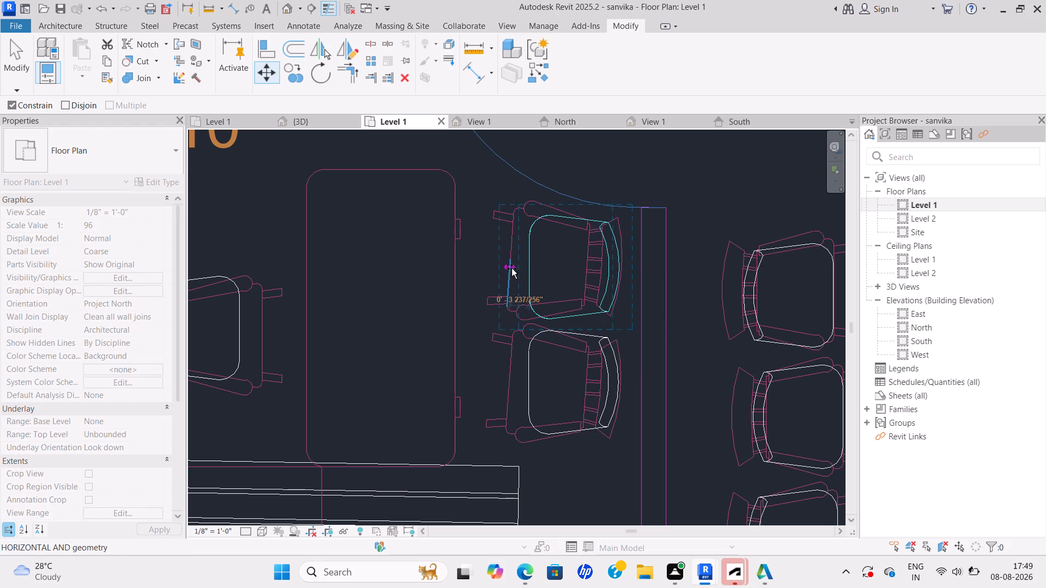
scroll(518, 295, "down", 2)
middle_click_drag(521, 278, 525, 264)
key("Escape")
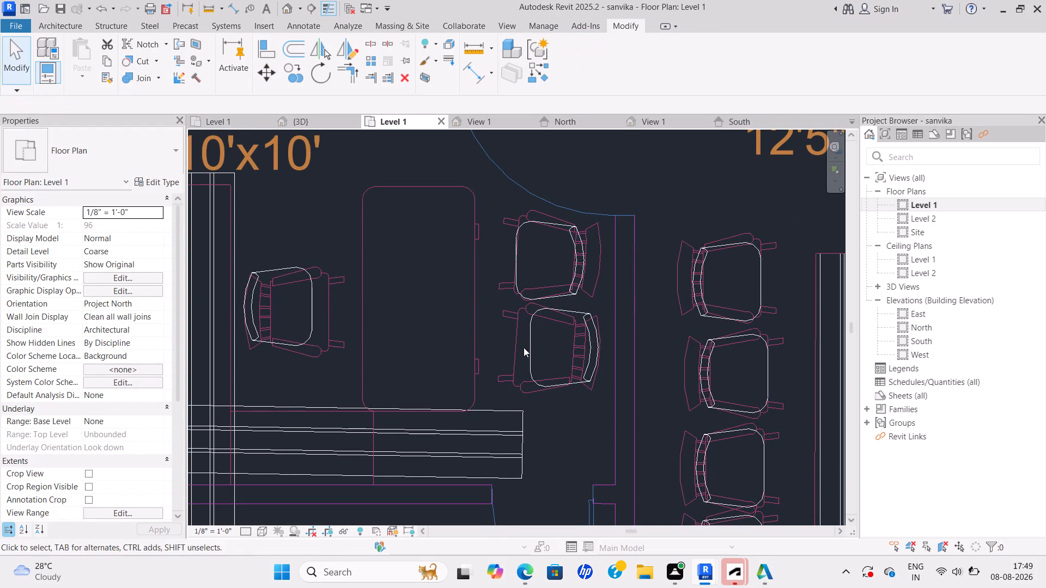
Move the director room's lower visitor chair about 3 7/8" to the left, onto the outlined chair's front edge.
left_click(531, 350)
left_click(272, 77)
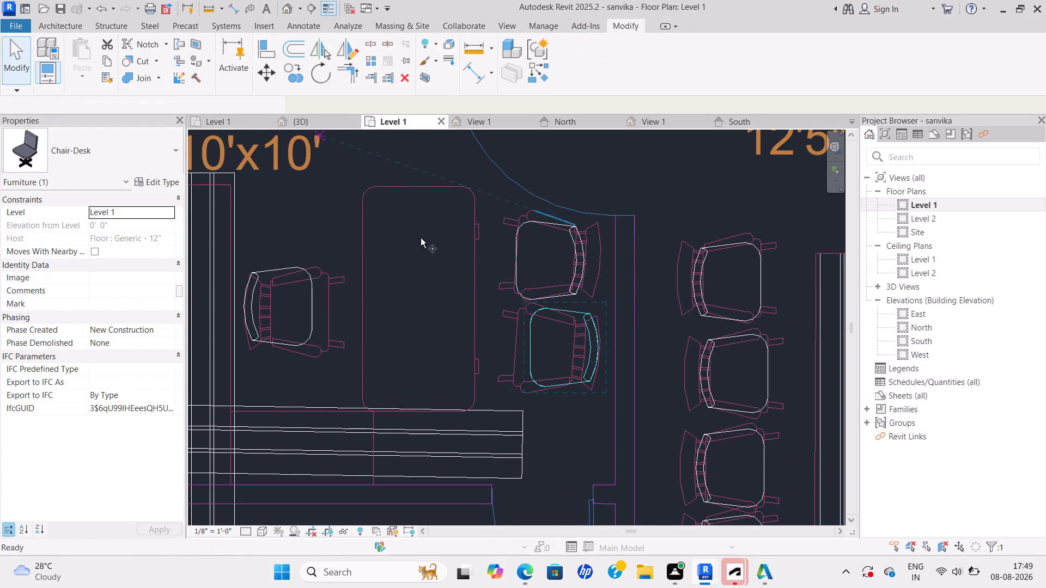
left_click(531, 346)
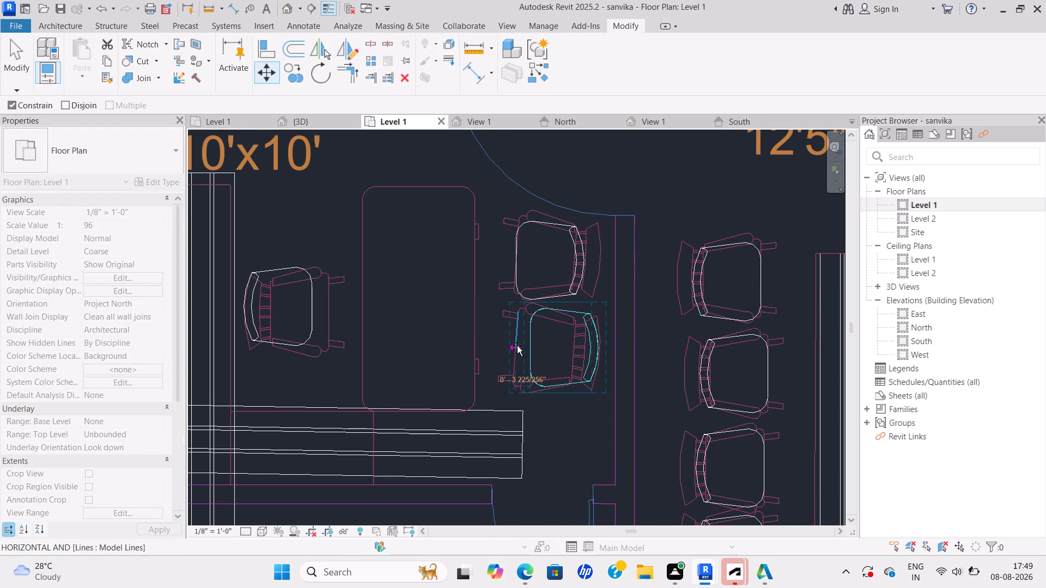
left_click(517, 346)
key("Escape")
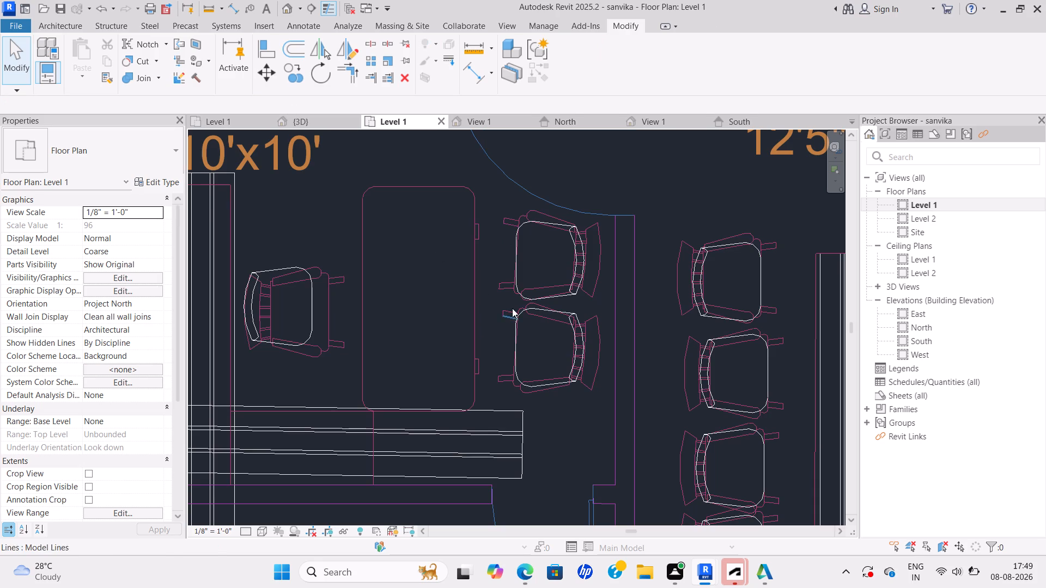
Move the director's chair on the other side of the desk to the right, onto the outlined chair's front edge.
scroll(443, 281, "down", 2)
middle_click_drag(447, 285, 636, 291)
scroll(564, 309, "up", 4)
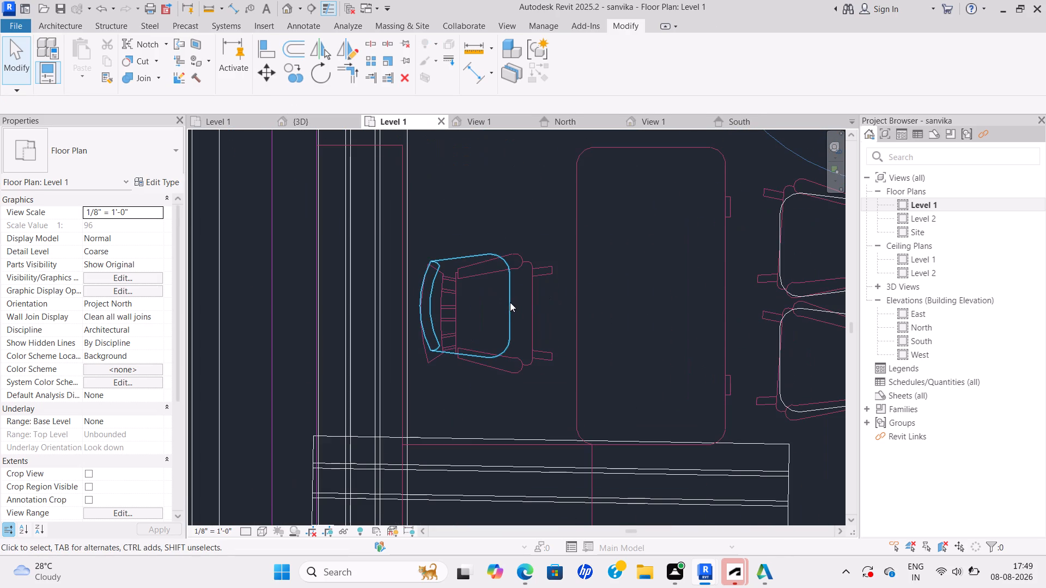
left_click(510, 302)
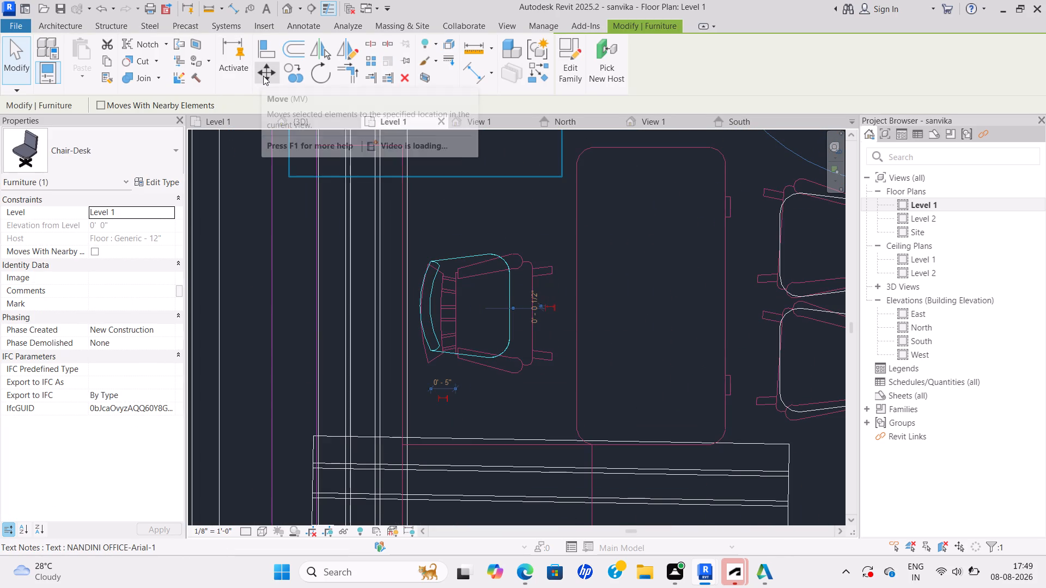
left_click(264, 76)
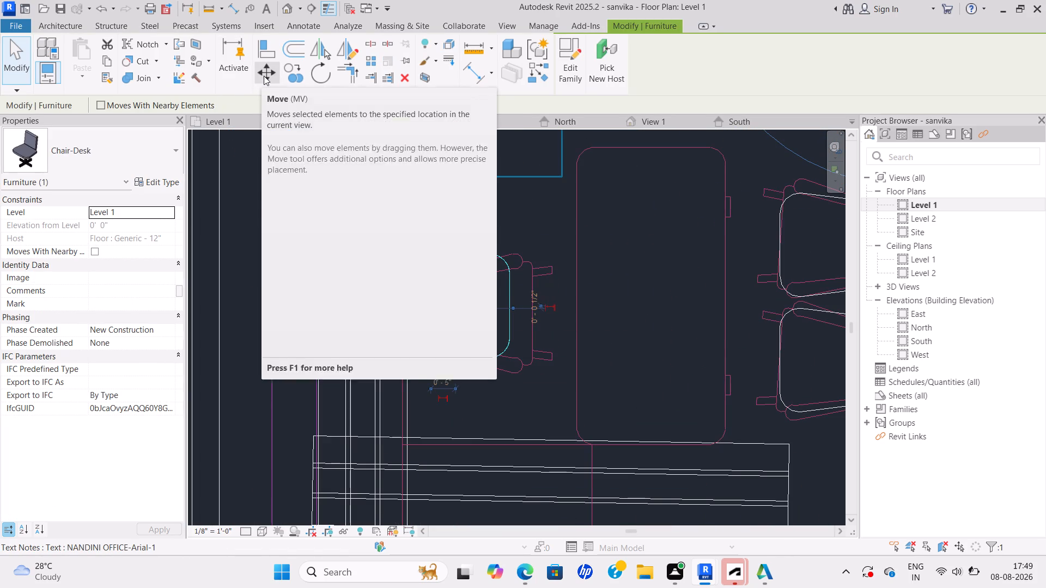
scroll(506, 313, "up", 3)
left_click(513, 320)
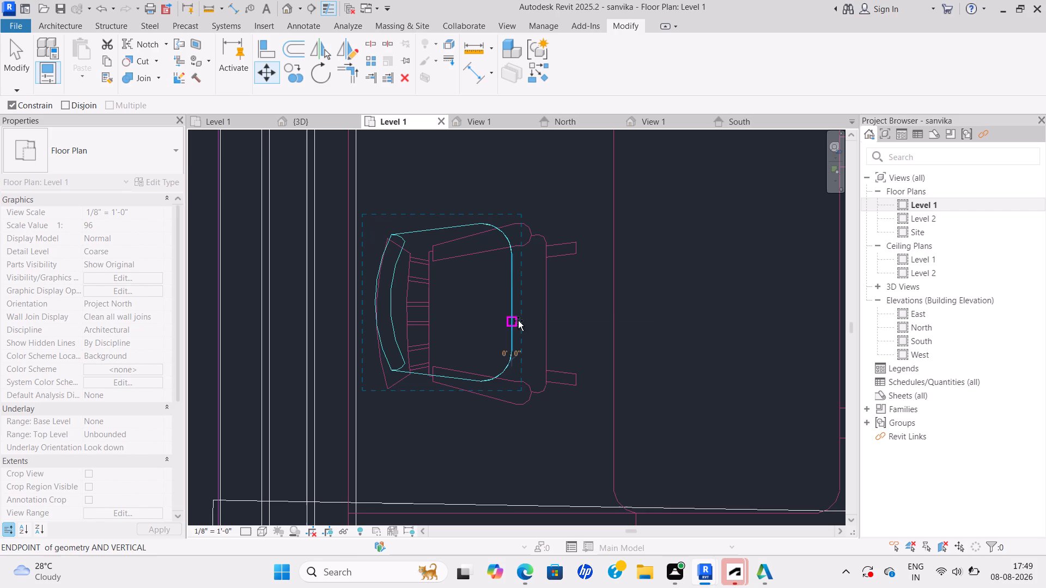
left_click(543, 326)
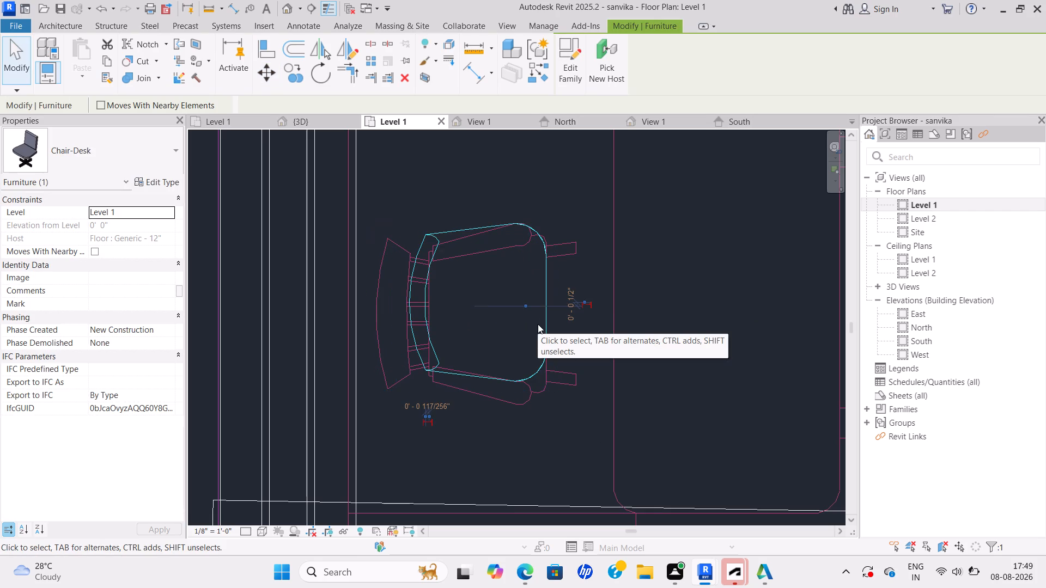
scroll(538, 324, "up", 1)
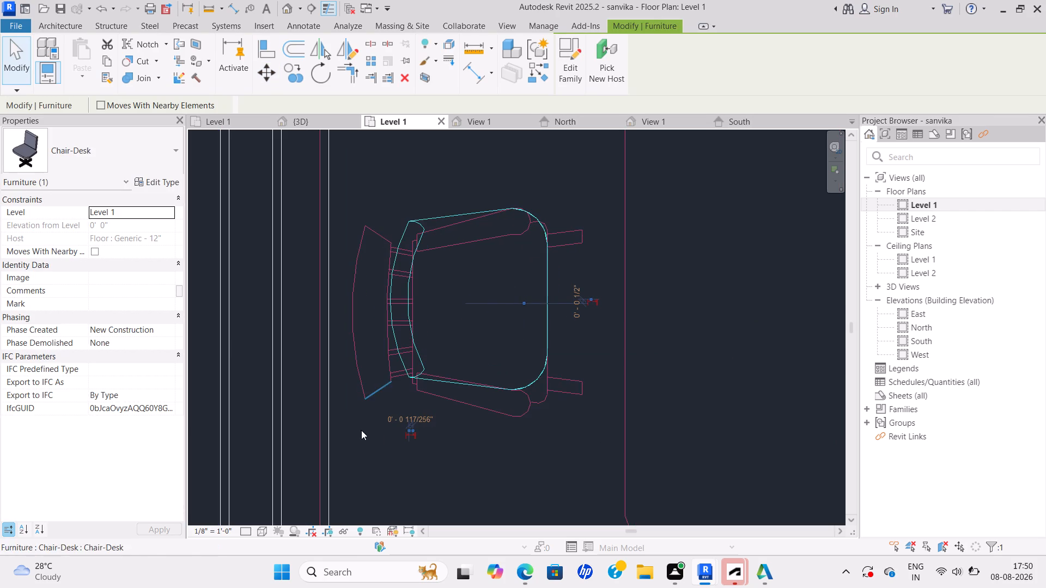
Move the director room's horizontal bench about 1'-5 5/8" to the right, in line with the extended door line.
scroll(390, 434, "down", 3)
middle_click_drag(431, 413, 499, 196)
scroll(599, 397, "down", 4)
middle_click_drag(599, 374, 580, 394)
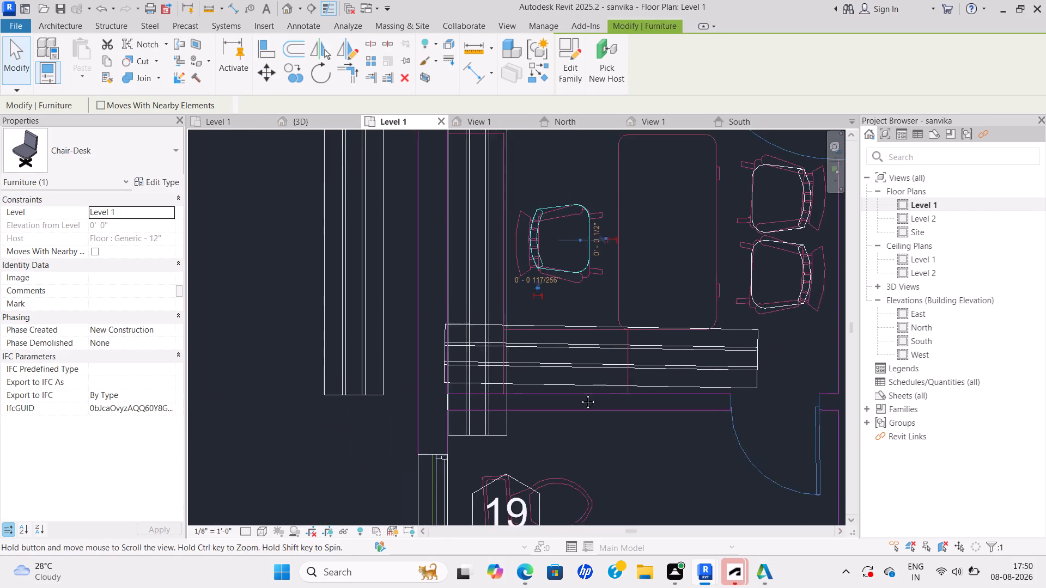
middle_click_drag(580, 394, 560, 399)
scroll(565, 388, "down", 1)
middle_click_drag(567, 388, 538, 377)
scroll(644, 384, "up", 3)
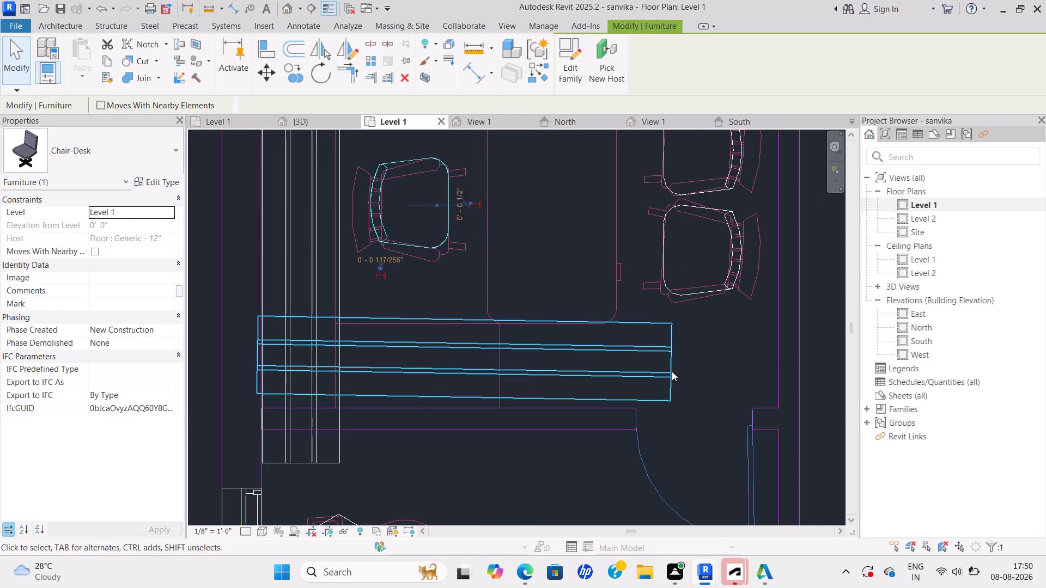
left_click(671, 372)
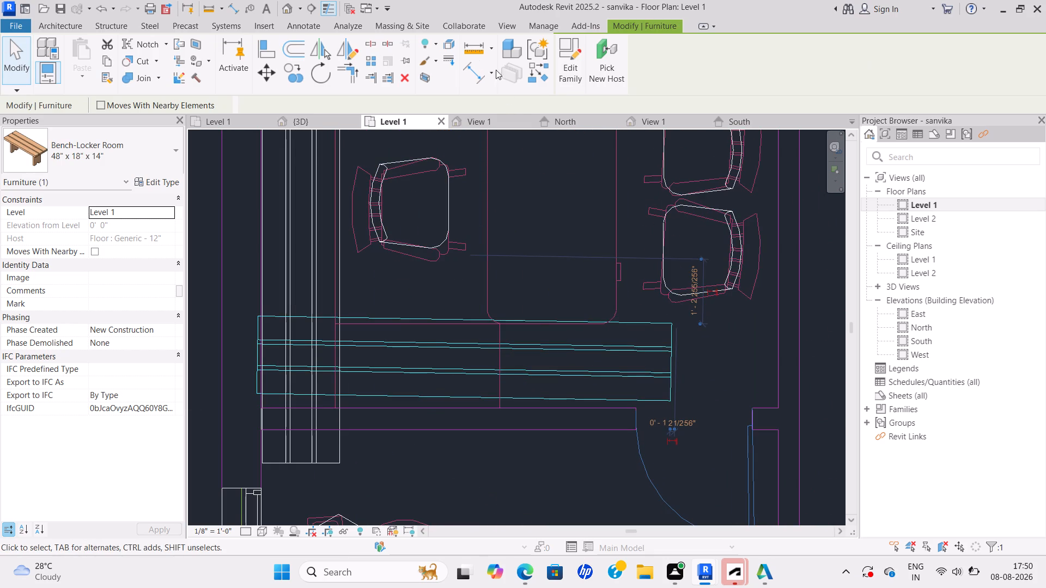
left_click(270, 78)
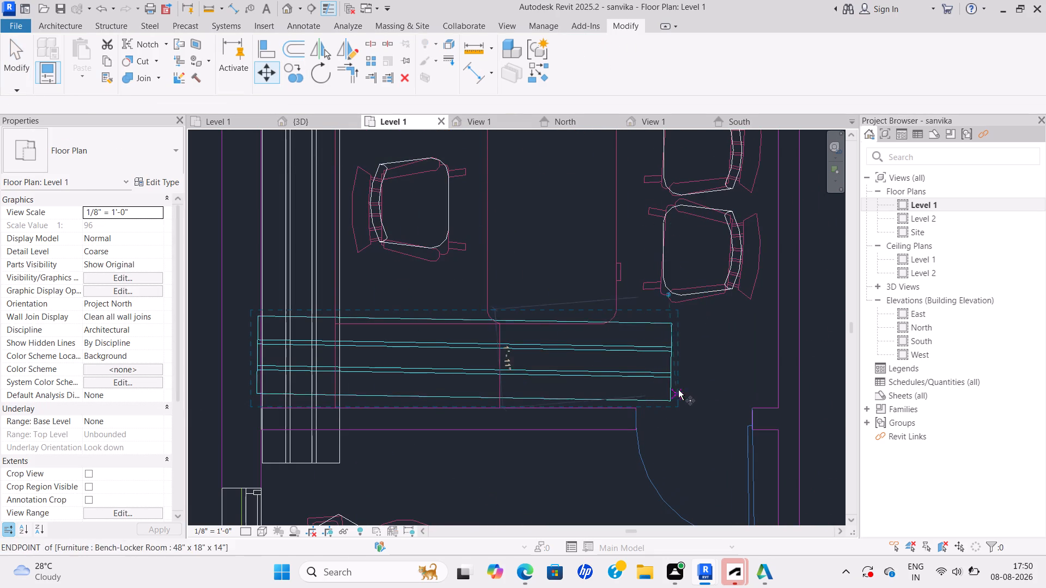
left_click(671, 376)
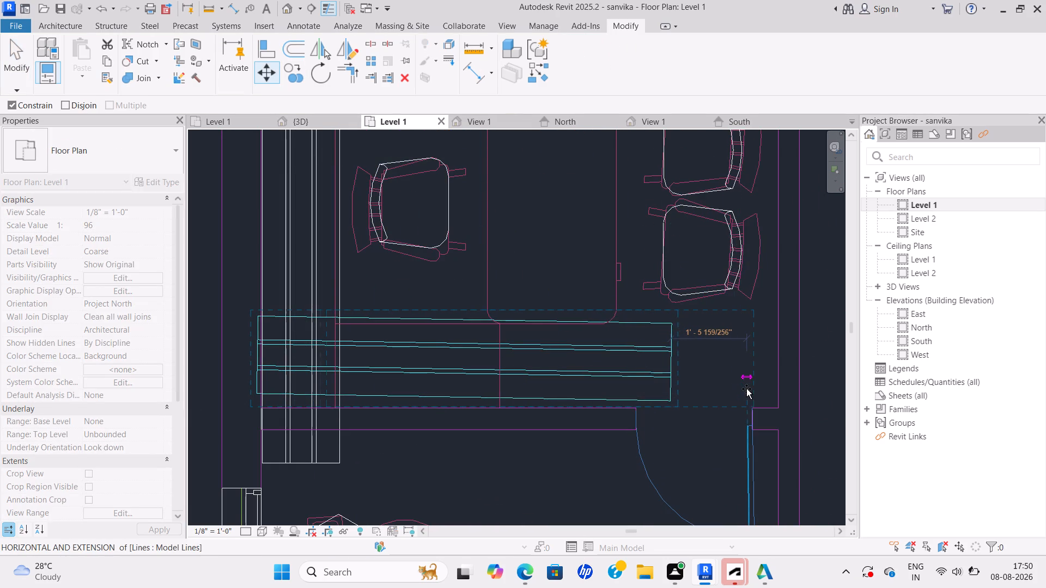
left_click(746, 389)
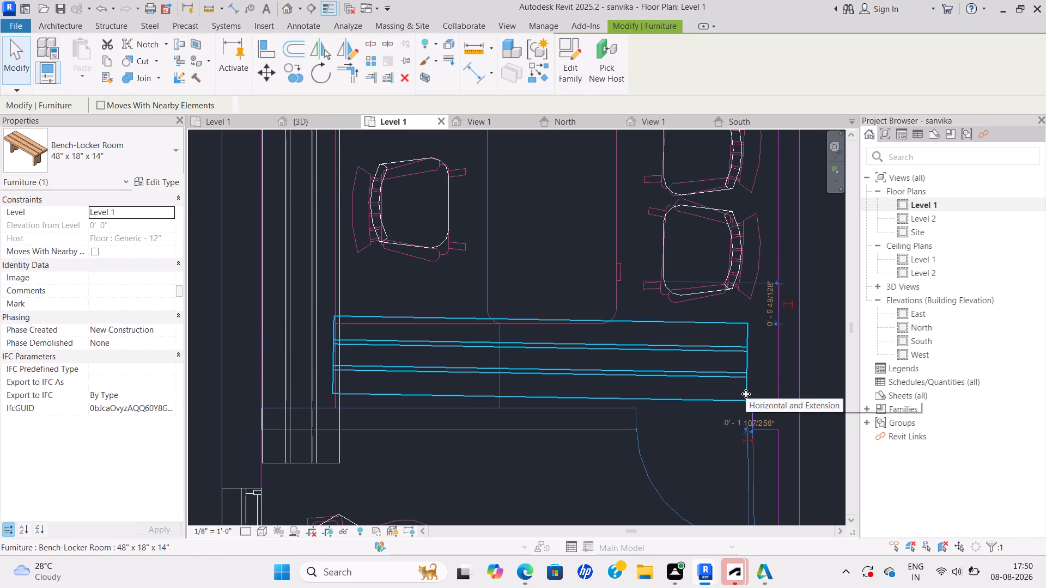
scroll(724, 375, "down", 2)
middle_click_drag(719, 375, 686, 397)
scroll(683, 399, "up", 3)
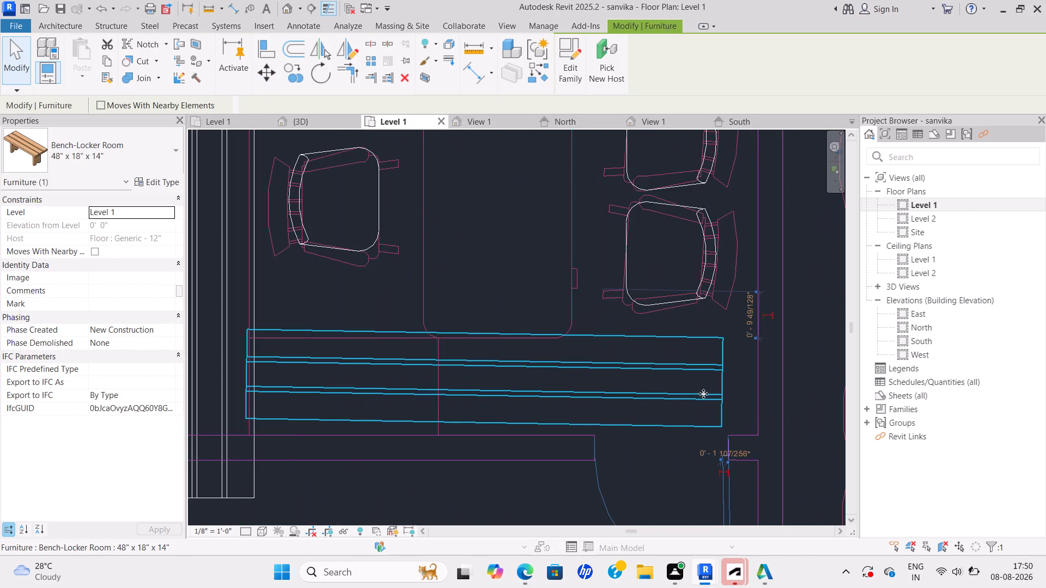
Move the director room's horizontal bench a few inches further to the right, closer to the wall beside the door.
scroll(704, 393, "down", 2)
left_click(717, 401)
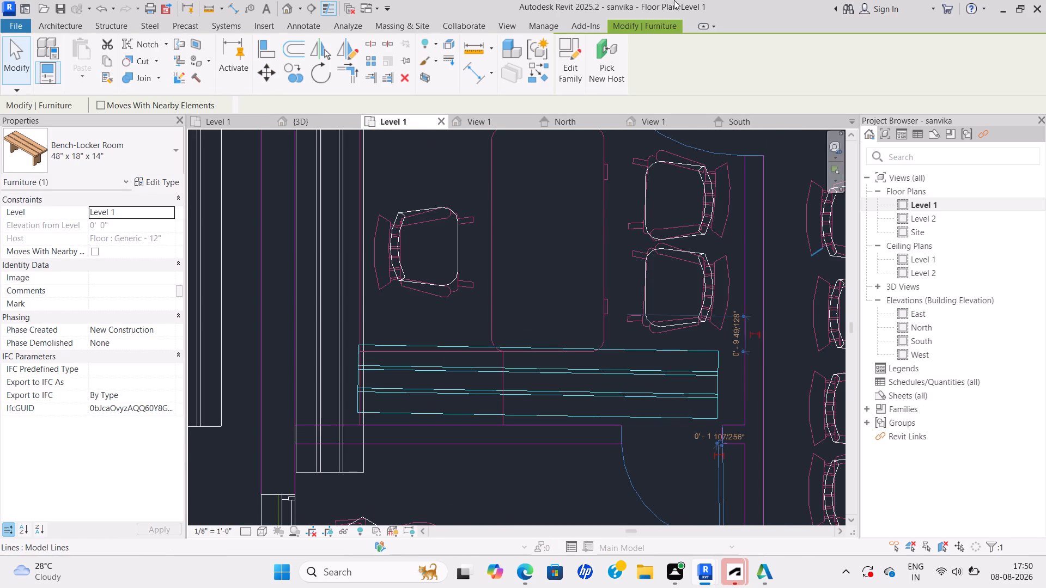
left_click(264, 78)
scroll(633, 405, "up", 4)
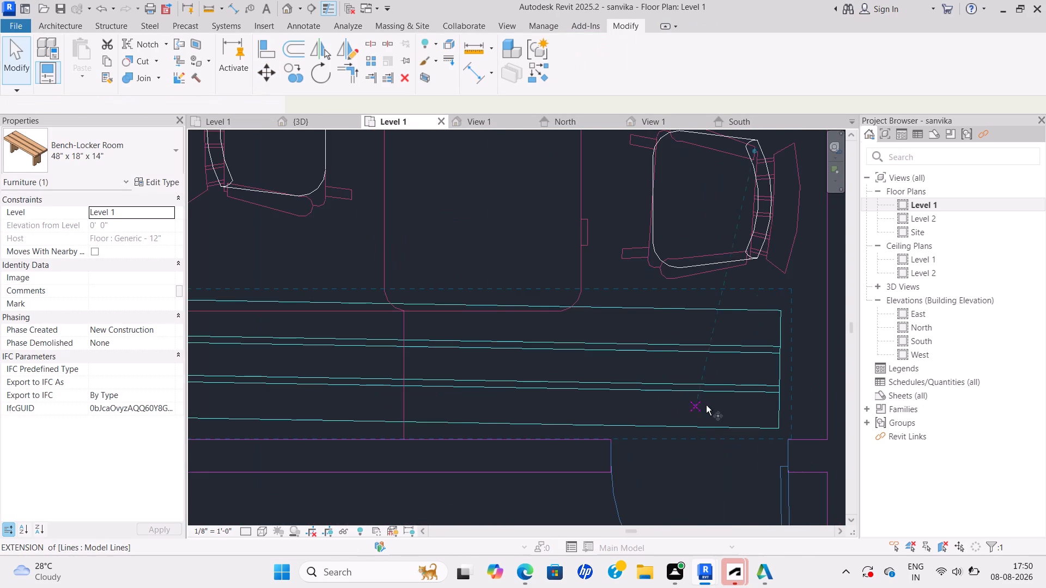
left_click(781, 393)
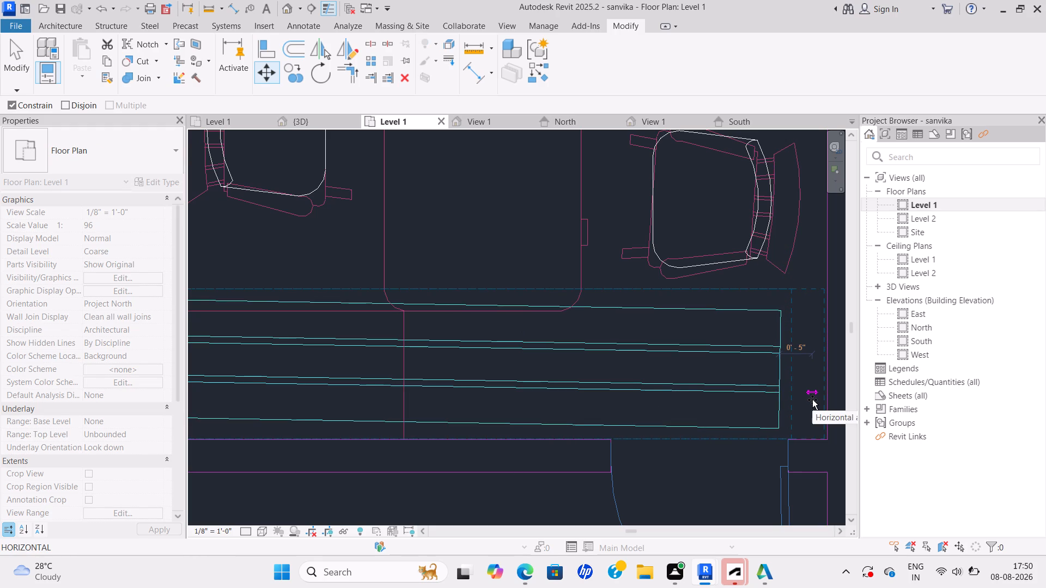
left_click(802, 399)
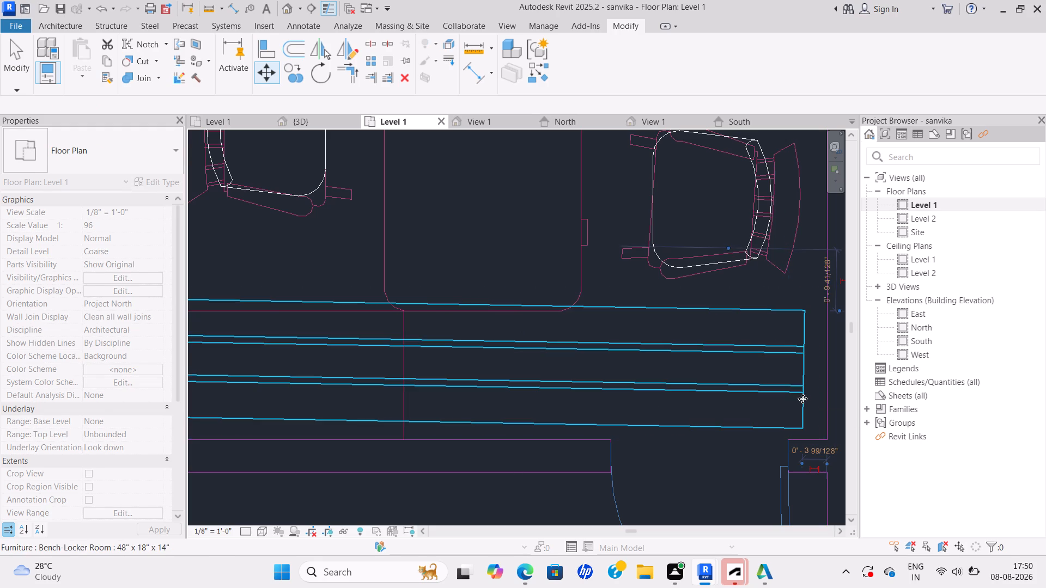
scroll(802, 398, "down", 6)
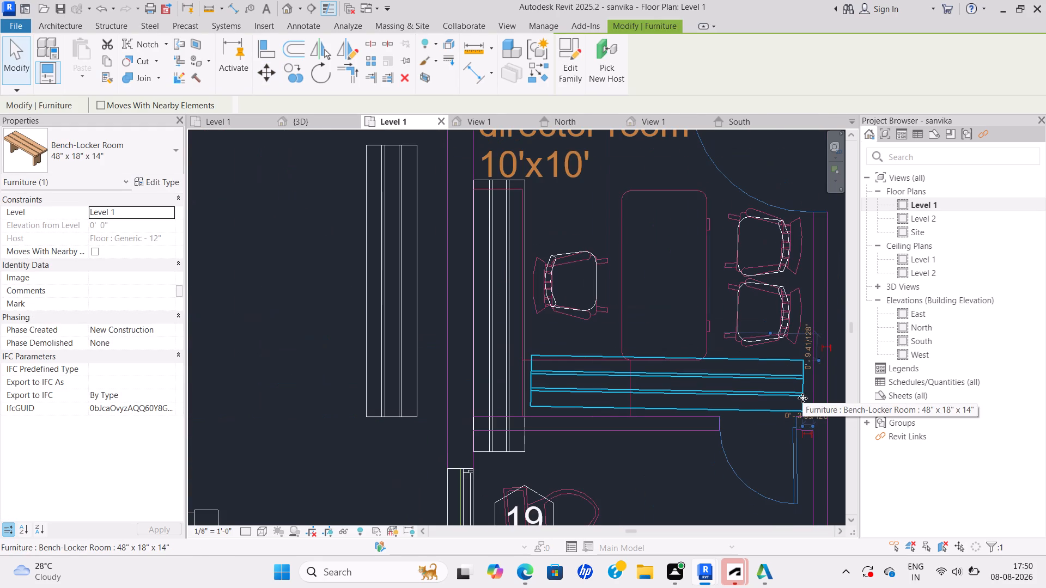
scroll(759, 366, "down", 1)
middle_click_drag(759, 366, 759, 432)
scroll(765, 345, "up", 1)
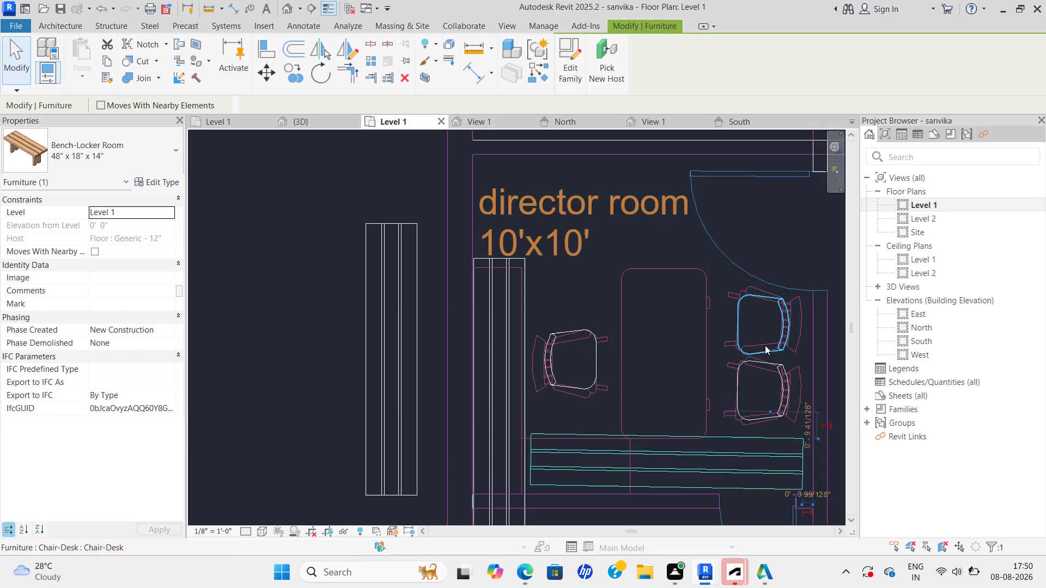
middle_click_drag(654, 410, 623, 308)
scroll(707, 447, "down", 2)
key("Escape")
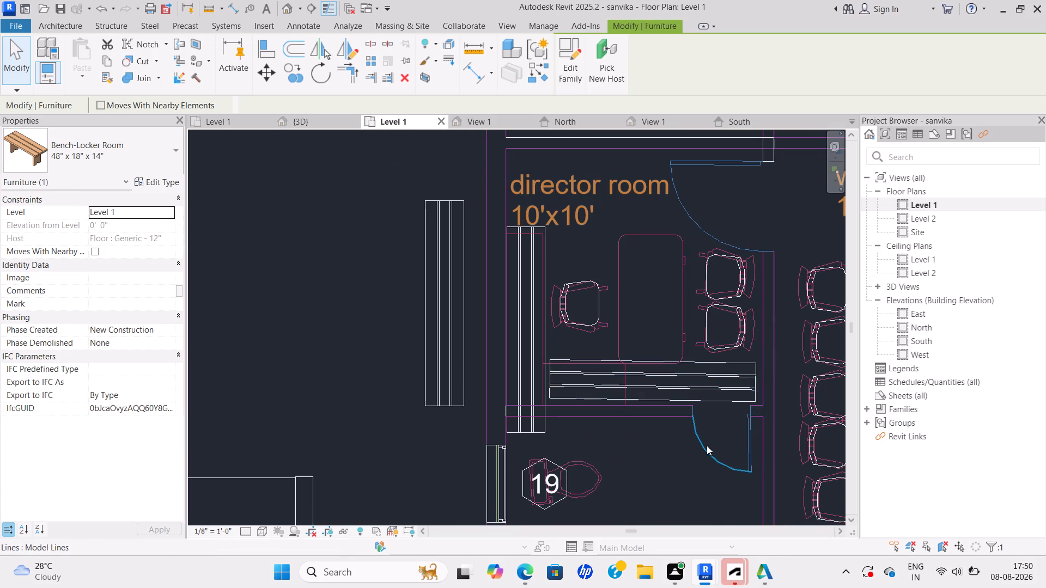
Move the uppermost chair on the right side of the conference table to the left, onto the outlined chair's front edge.
scroll(448, 249, "down", 1)
middle_click_drag(454, 250, 536, 320)
scroll(641, 371, "down", 4)
middle_click_drag(642, 370, 603, 330)
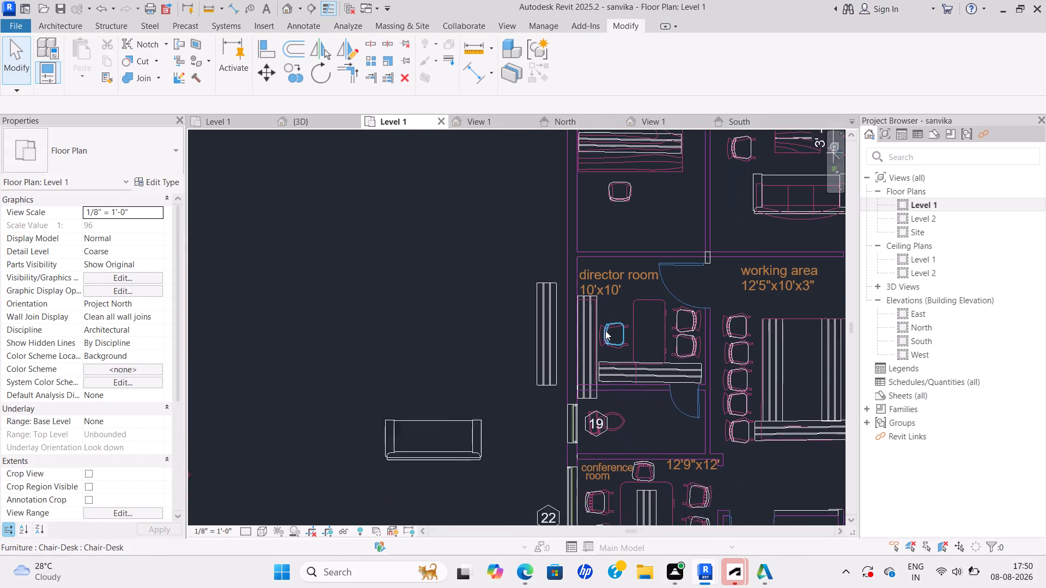
middle_click_drag(703, 429, 674, 385)
scroll(741, 462, "up", 1)
middle_click_drag(741, 451, 723, 406)
middle_click_drag(665, 464, 698, 428)
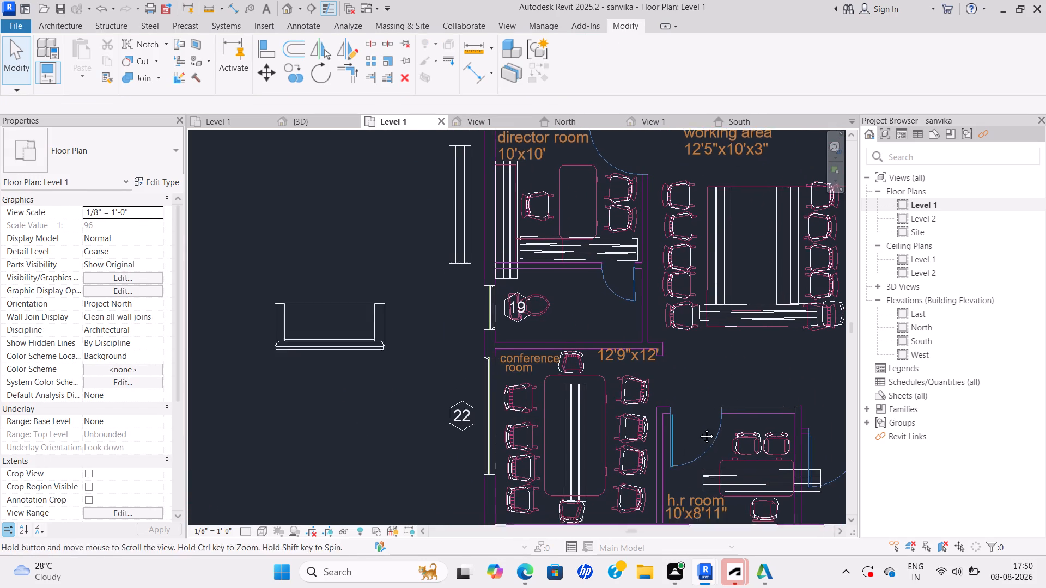
middle_click_drag(698, 428, 711, 420)
scroll(676, 388, "up", 4)
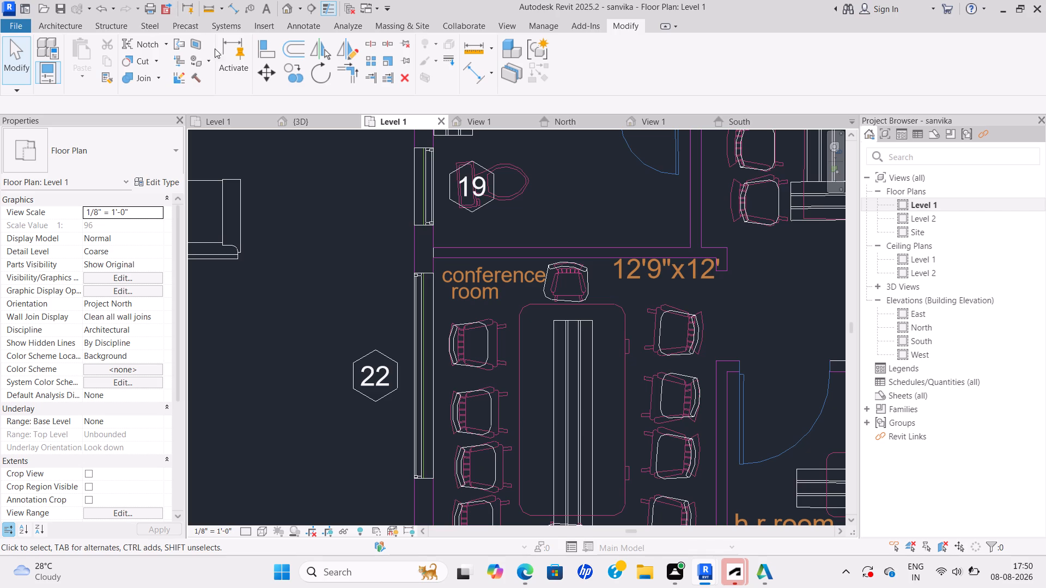
scroll(698, 326, "up", 4)
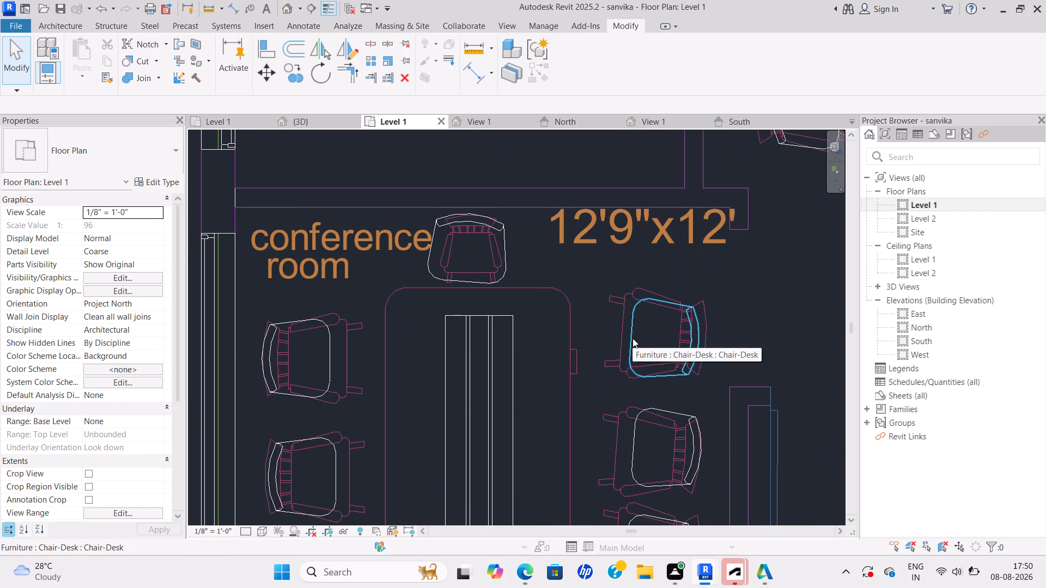
left_click(631, 338)
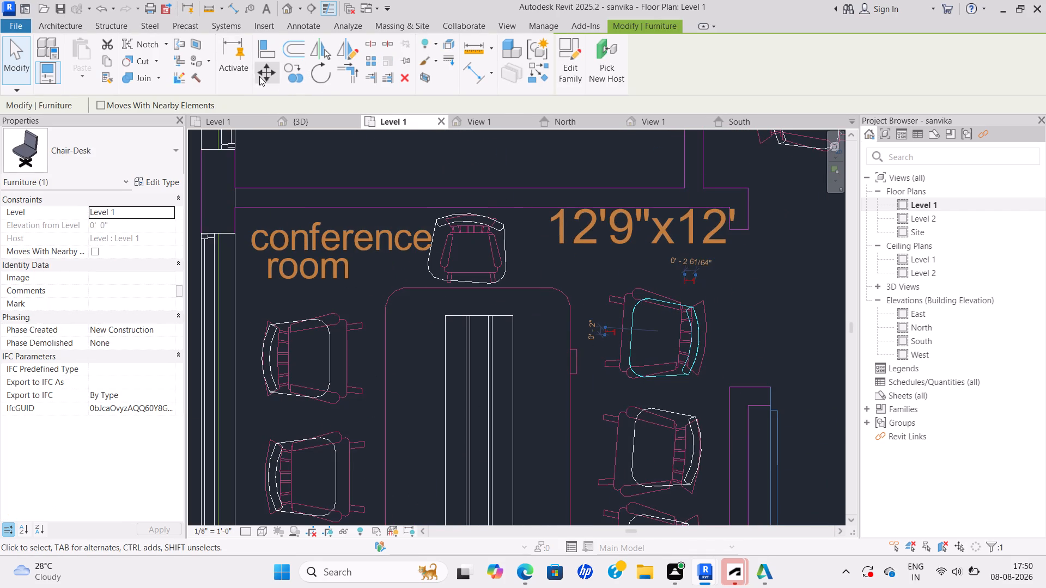
left_click(259, 76)
scroll(633, 328, "up", 5)
left_click(629, 336)
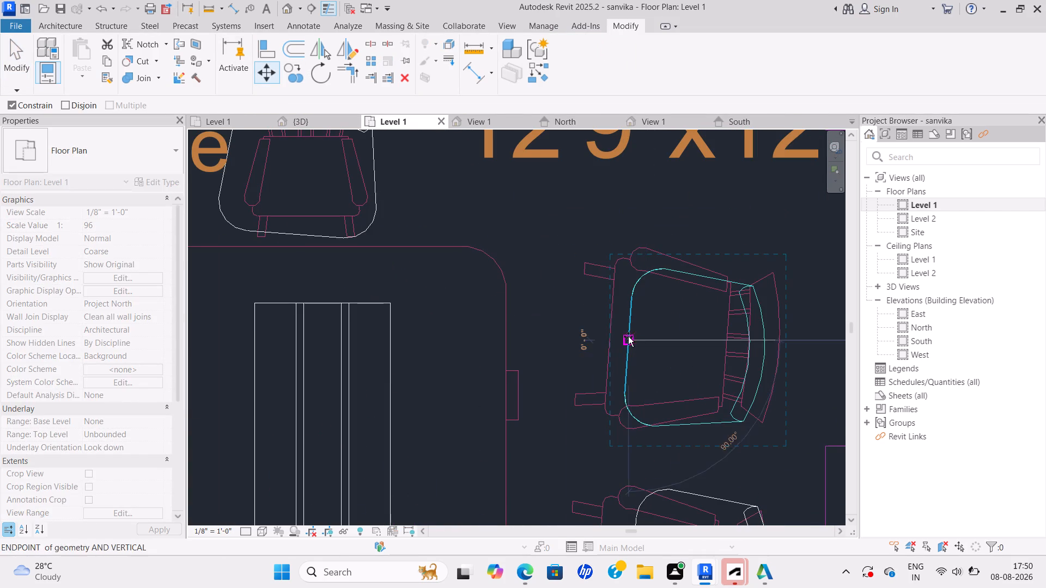
left_click(611, 341)
scroll(613, 343, "down", 3)
middle_click_drag(617, 343, 618, 267)
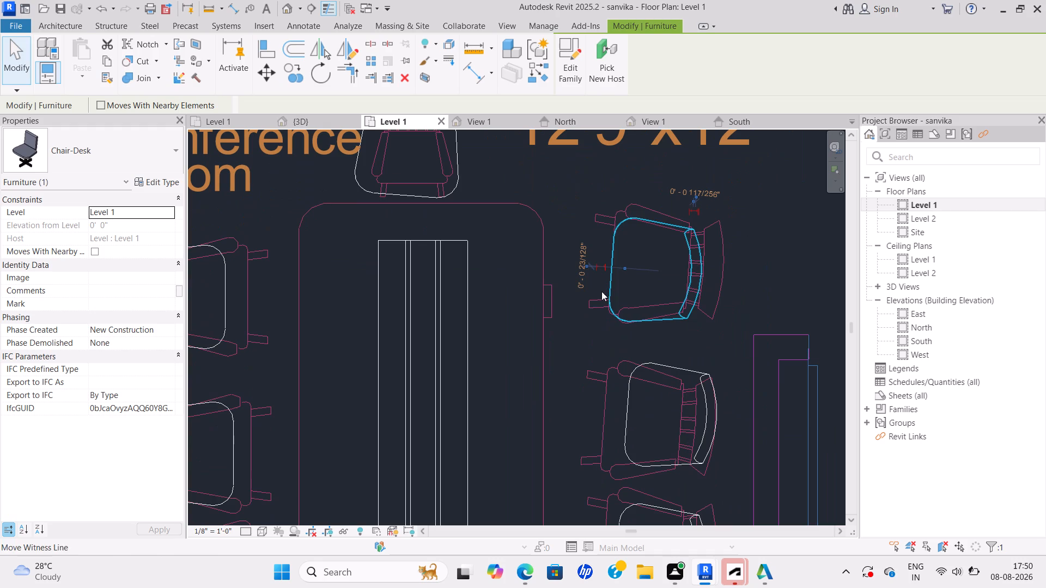
key("Escape")
Move the second chair from the top on the conference table's right side to the left, onto its outline's front edge.
scroll(666, 413, "down", 1)
middle_click_drag(671, 414, 674, 365)
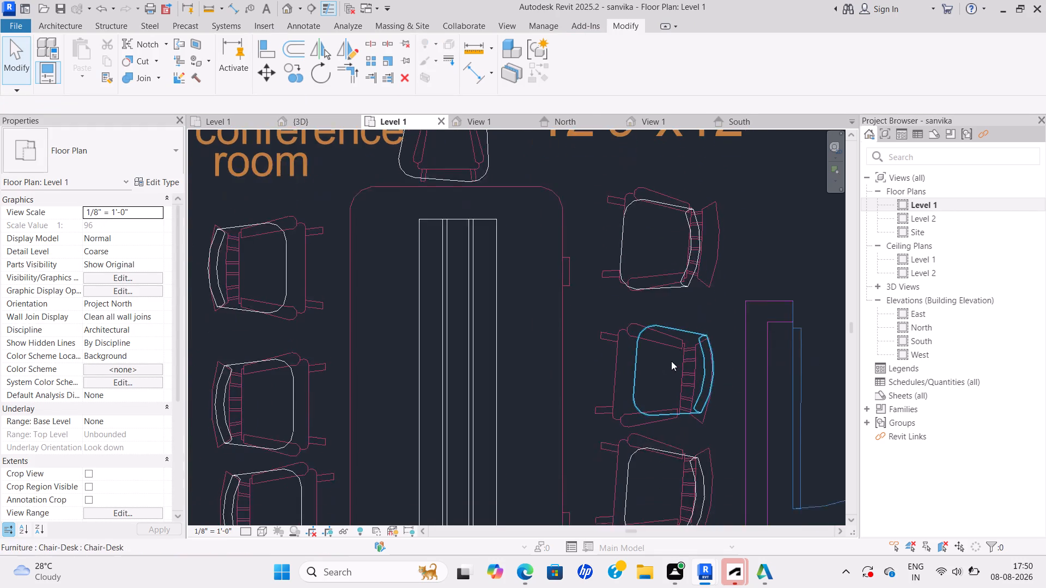
scroll(658, 373, "up", 3)
left_click(622, 369)
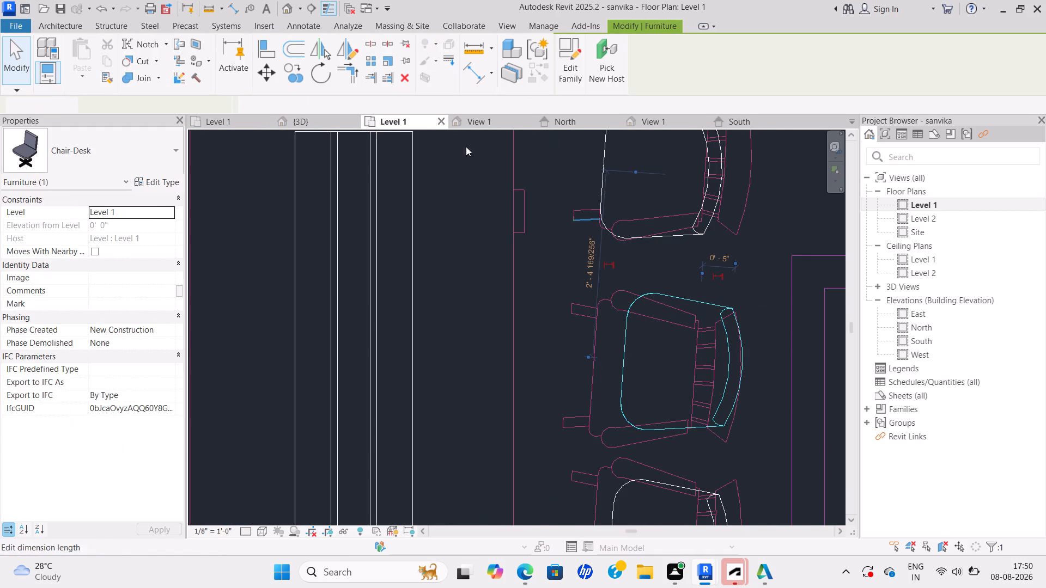
left_click(277, 77)
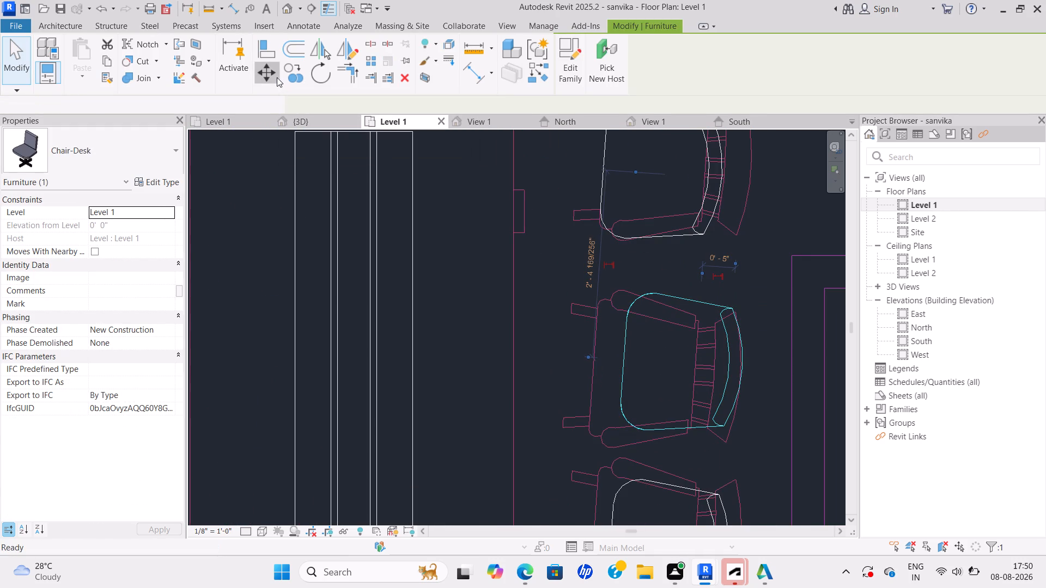
scroll(623, 362, "up", 3)
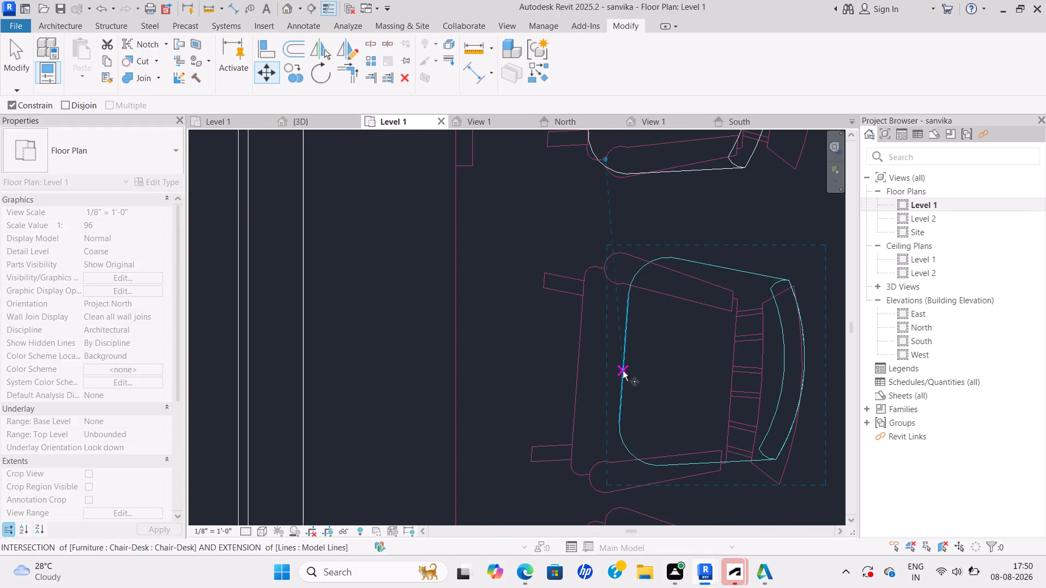
left_click(623, 371)
left_click(579, 381)
scroll(584, 387, "down", 5)
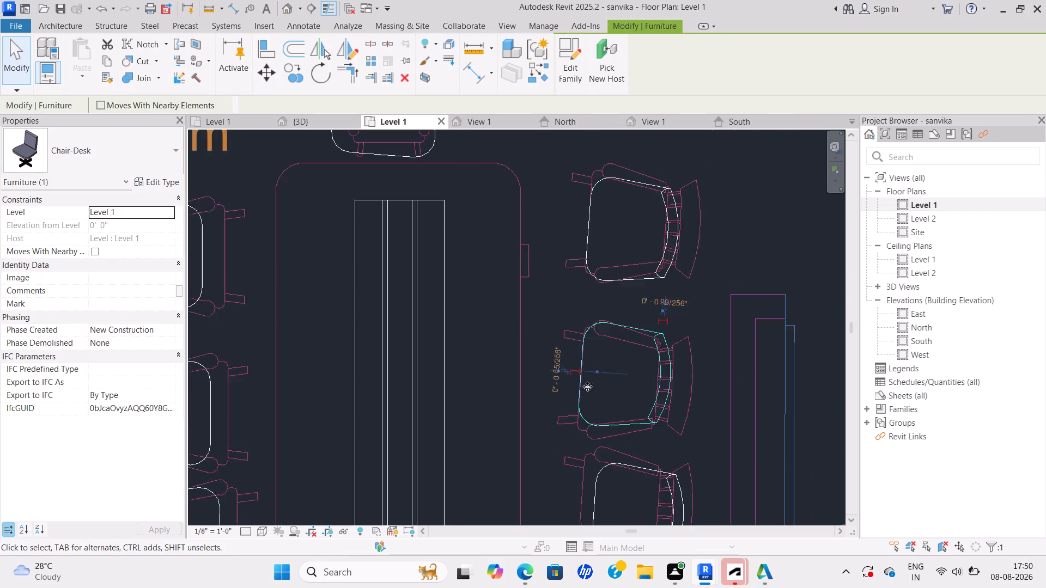
middle_click_drag(589, 371, 574, 249)
key("Escape")
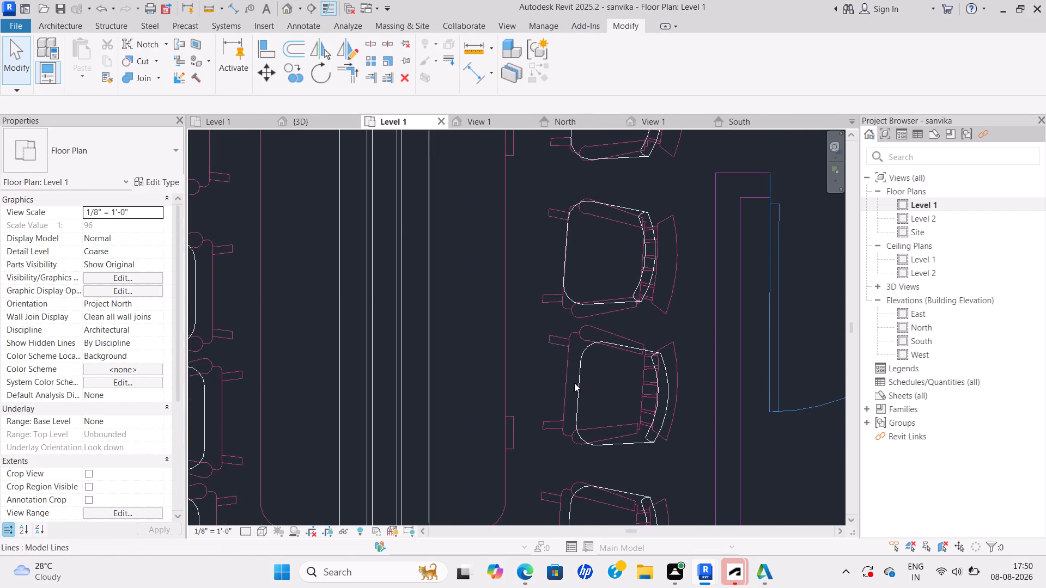
Move the third chair on the conference table's right side about 2 5/8" to the left, onto its outline's front edge.
left_click(577, 385)
left_click(272, 72)
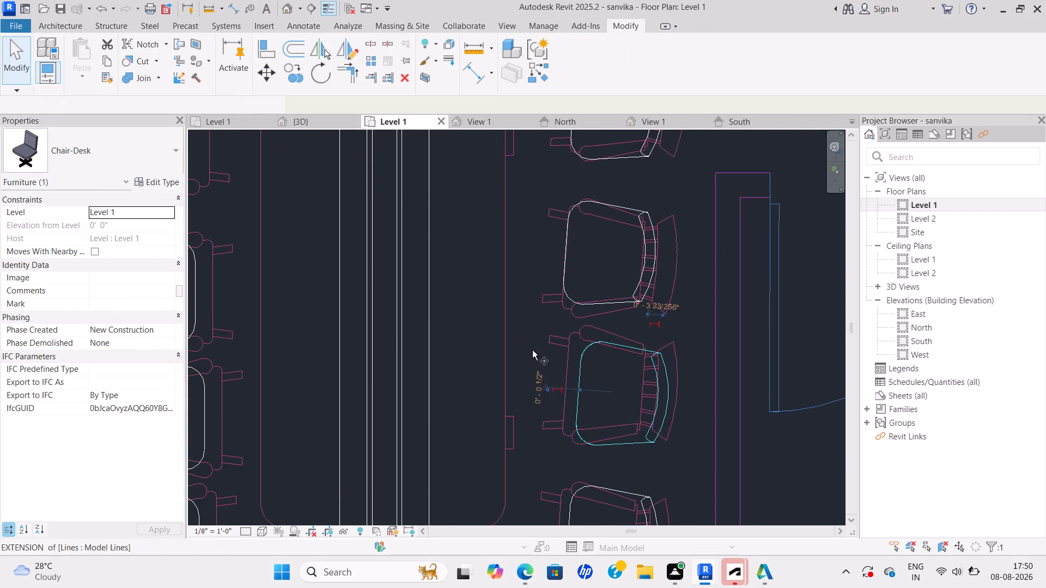
scroll(580, 390, "up", 5)
left_click(576, 389)
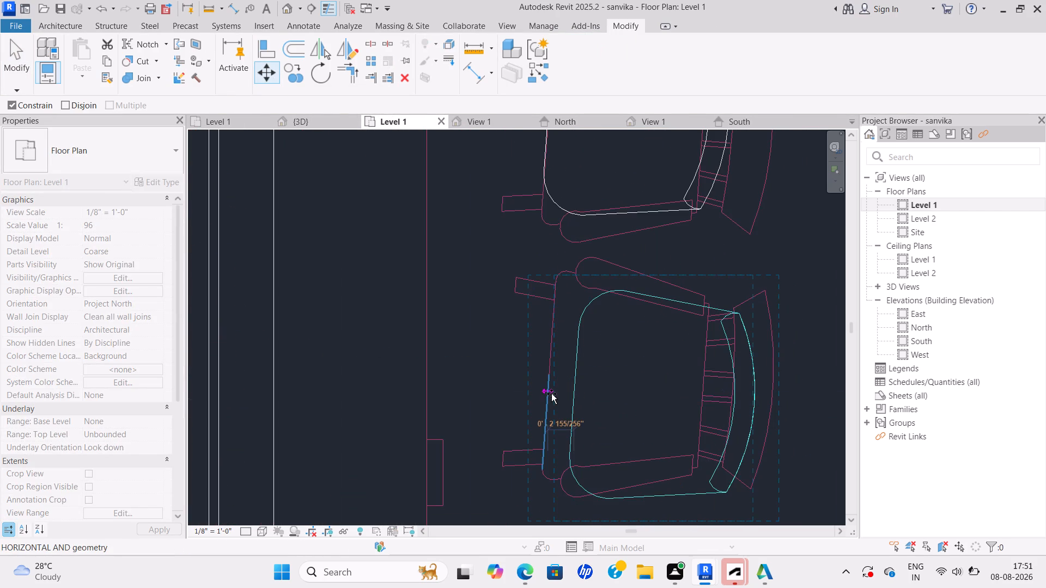
left_click(549, 394)
scroll(549, 394, "down", 6)
middle_click_drag(558, 387, 565, 269)
key("Escape")
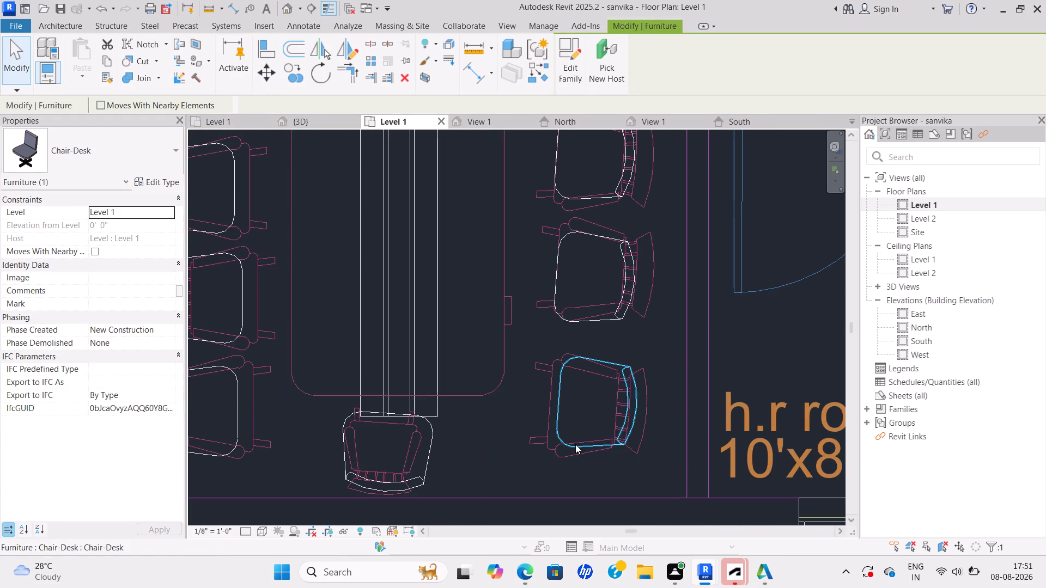
Move the lowest chair on the conference table's right side to the left, onto the outlined chair's front edge.
left_click(556, 402)
key("Escape")
left_click(562, 397)
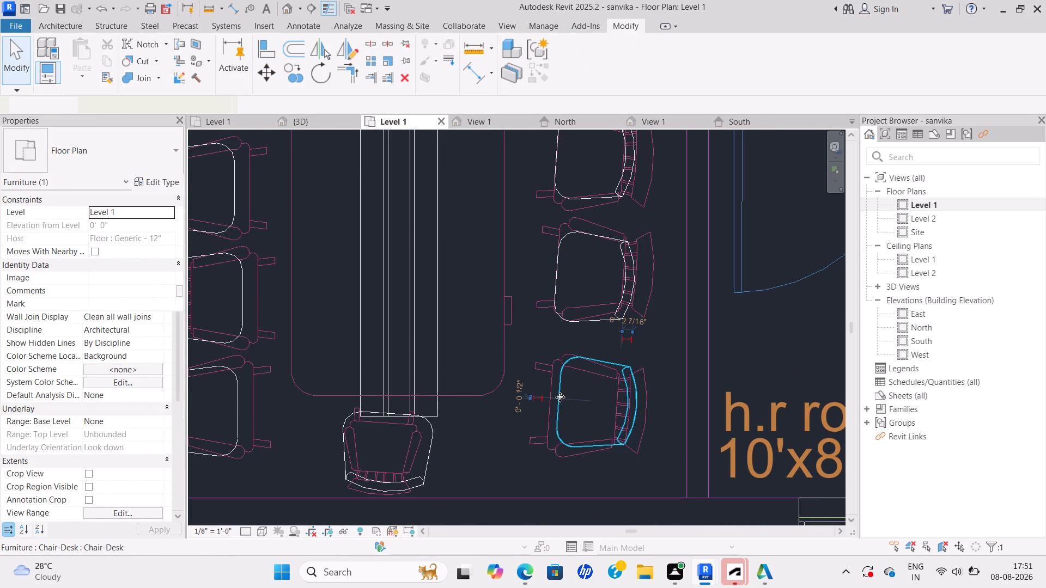
key("Escape")
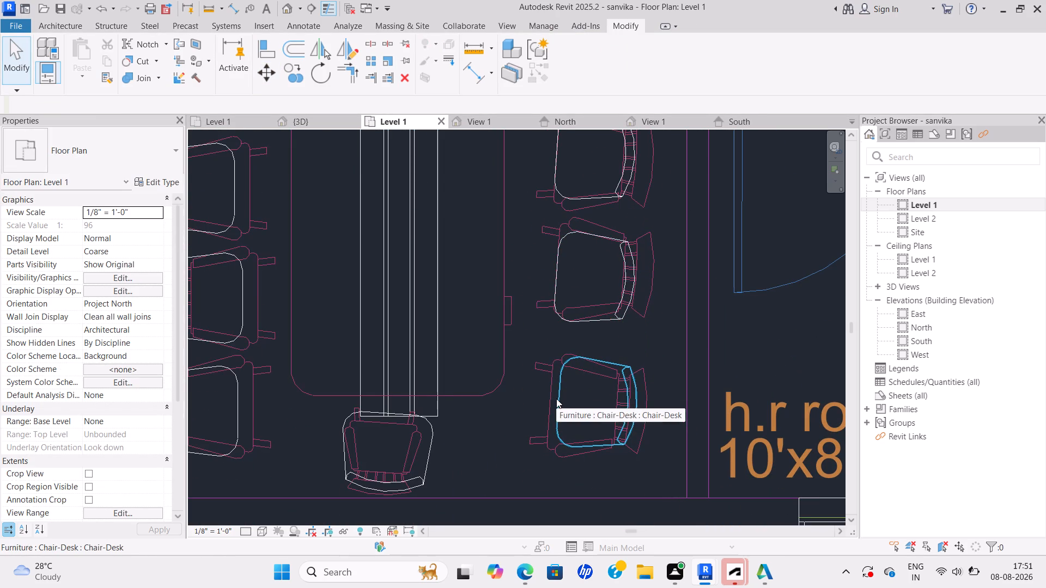
left_click(556, 399)
left_click(260, 76)
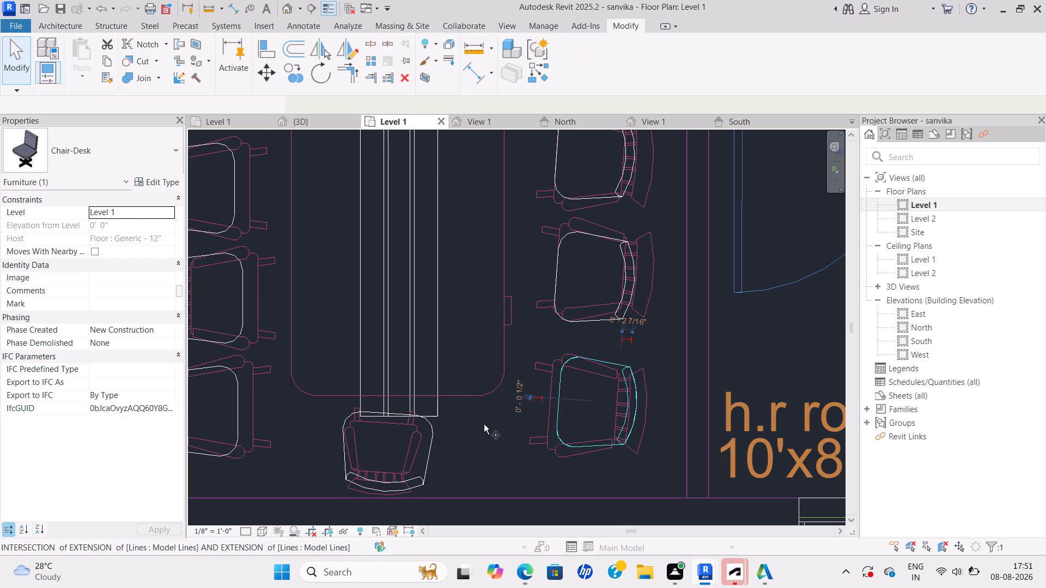
scroll(516, 445, "up", 3)
left_click(578, 393)
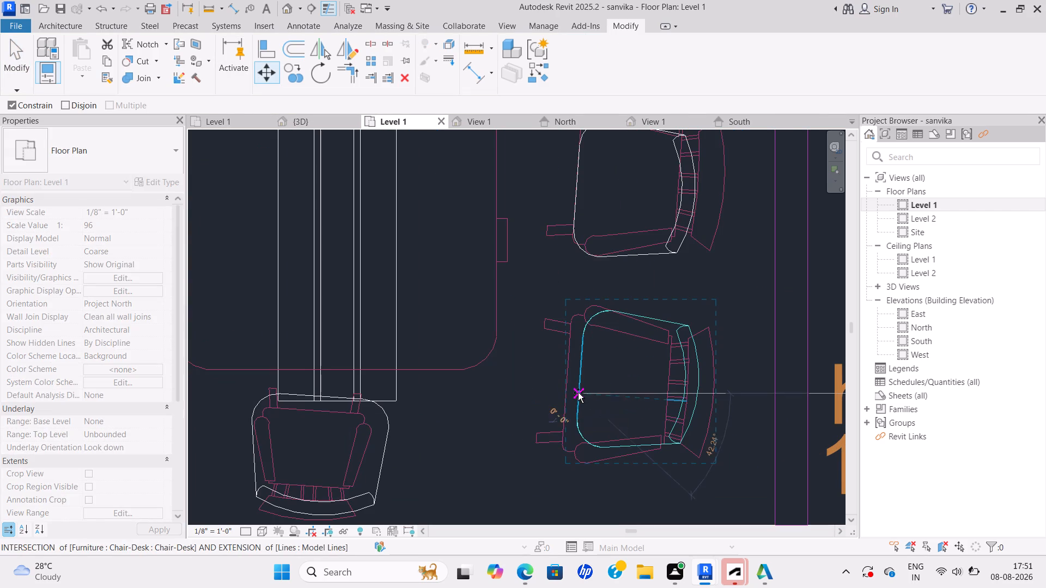
left_click(566, 391)
Move the uppermost chair on the conference table's left side about 4 1/2" to the right, onto its outline's front edge.
scroll(587, 397, "down", 4)
scroll(550, 348, "down", 1)
middle_click_drag(551, 349, 674, 412)
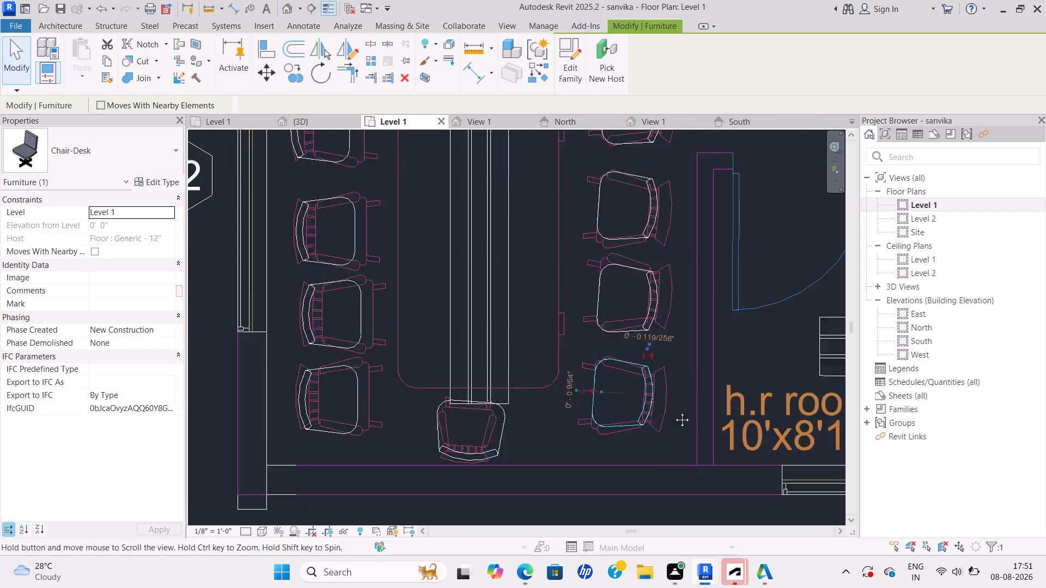
middle_click_drag(674, 412, 678, 414)
middle_click_drag(538, 382, 646, 449)
scroll(560, 394, "down", 1)
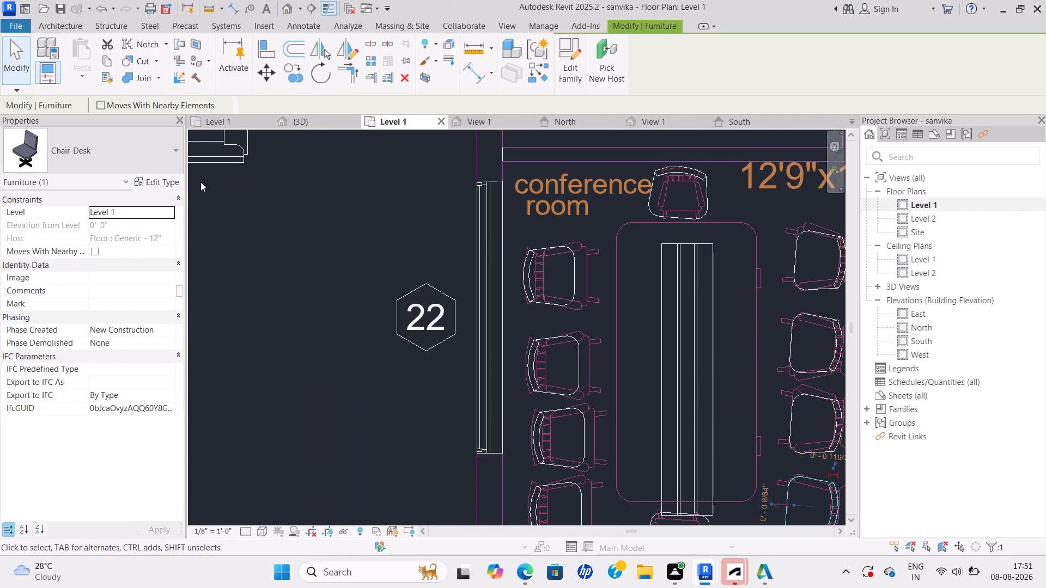
scroll(572, 275, "up", 4)
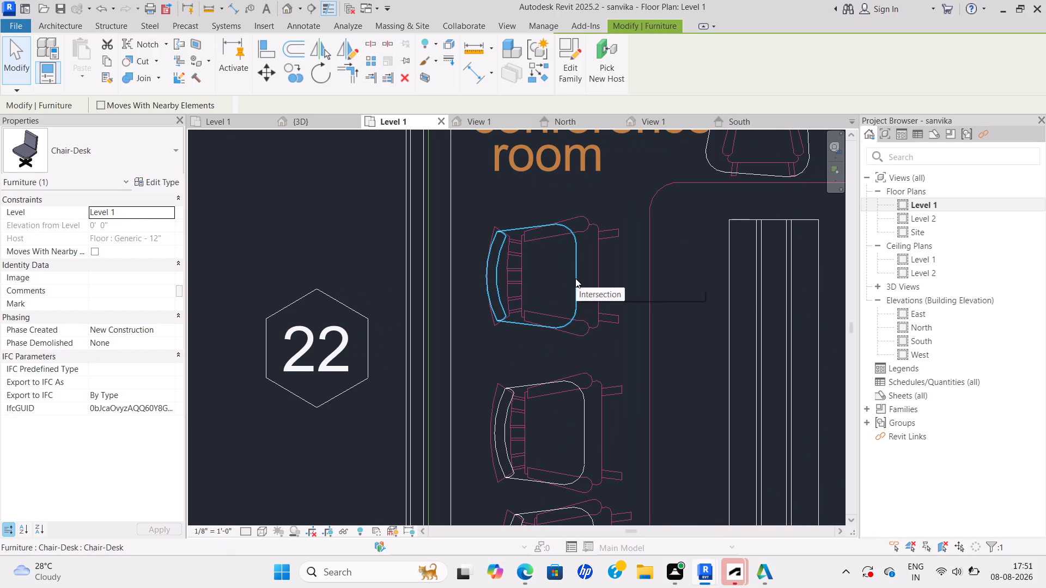
left_click(575, 278)
left_click(257, 70)
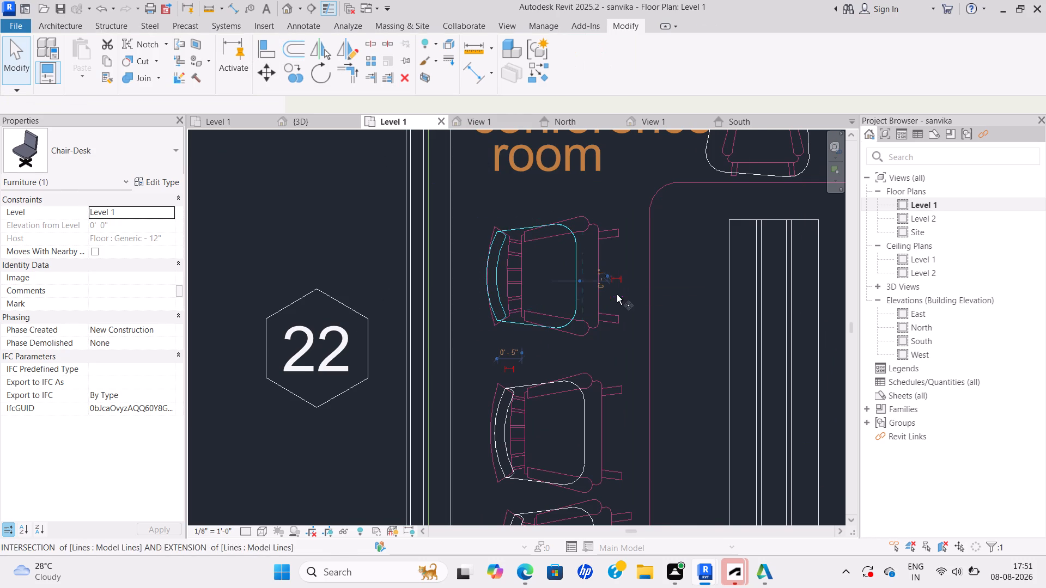
scroll(617, 295, "up", 3)
left_click(555, 277)
left_click(592, 282)
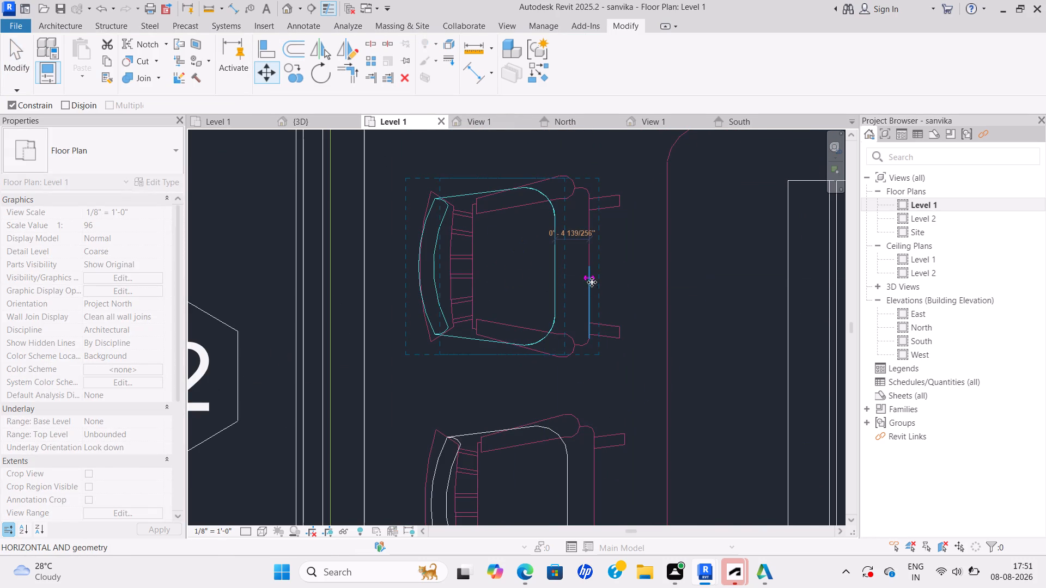
Move the second chair from the top on the conference table's left side to the right, onto its outline's front edge.
scroll(583, 291, "down", 4)
middle_click_drag(583, 291, 579, 244)
scroll(579, 329, "up", 4)
scroll(579, 329, "down", 2)
middle_click(576, 243)
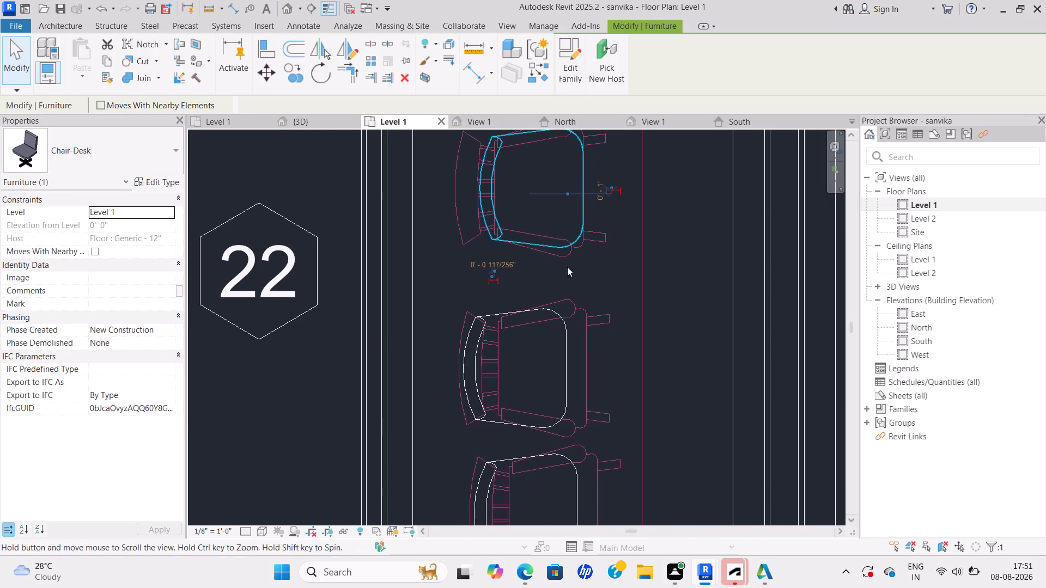
left_click(565, 367)
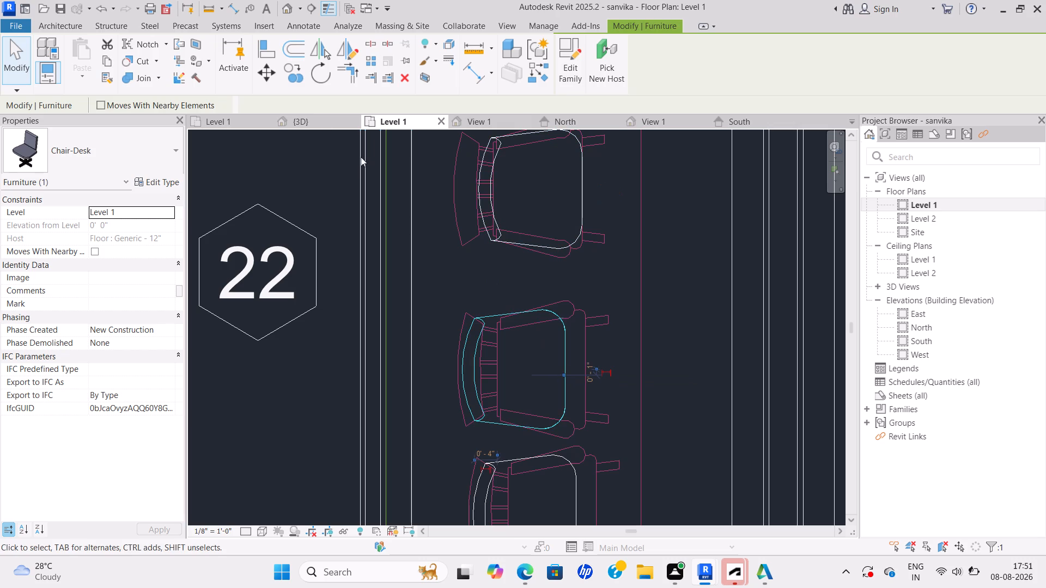
left_click(271, 76)
scroll(653, 425, "up", 3)
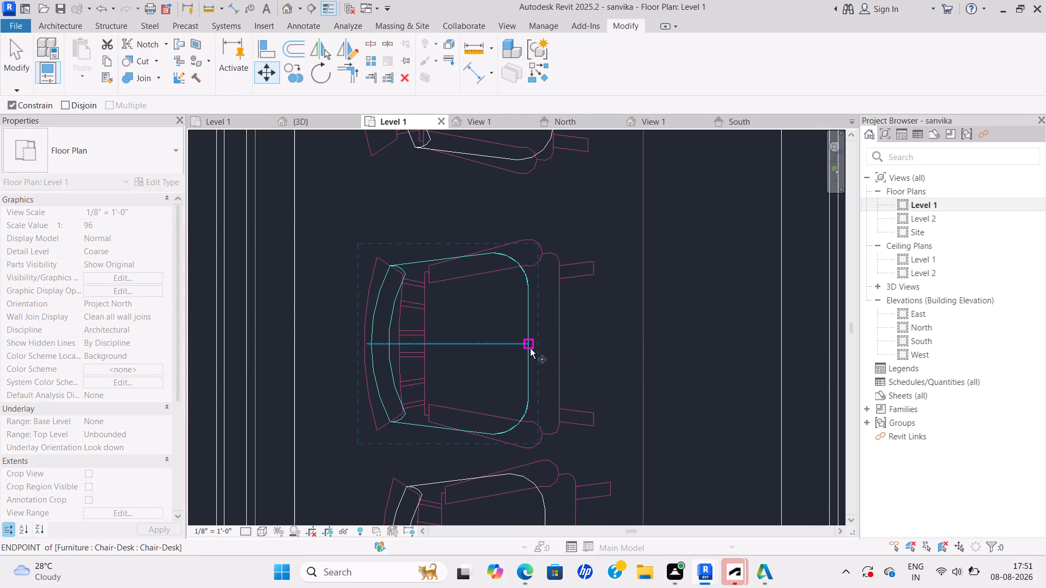
left_click(528, 347)
left_click(557, 356)
Move the third chair on the conference table's left side about 3 1/2" to the right, onto its outline's front edge.
scroll(557, 356, "down", 3)
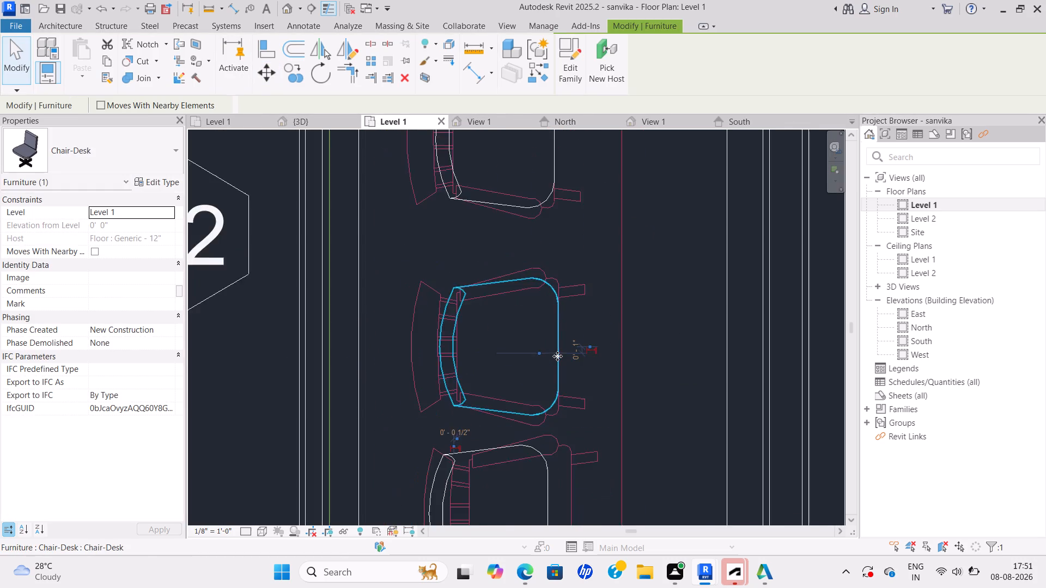
middle_click_drag(557, 356, 554, 246)
middle_click_drag(548, 388, 560, 316)
scroll(555, 337, "up", 2)
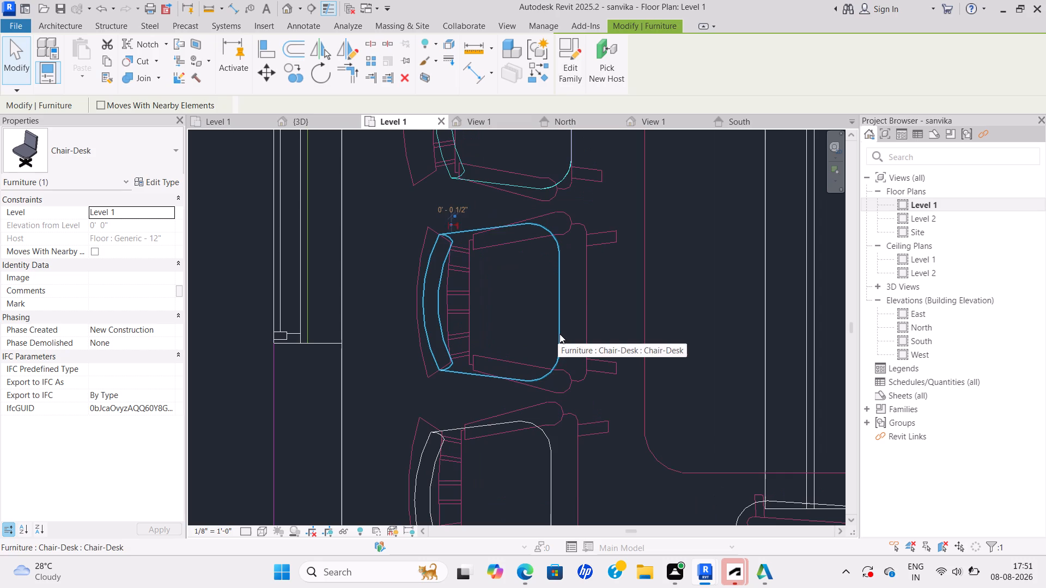
left_click(560, 334)
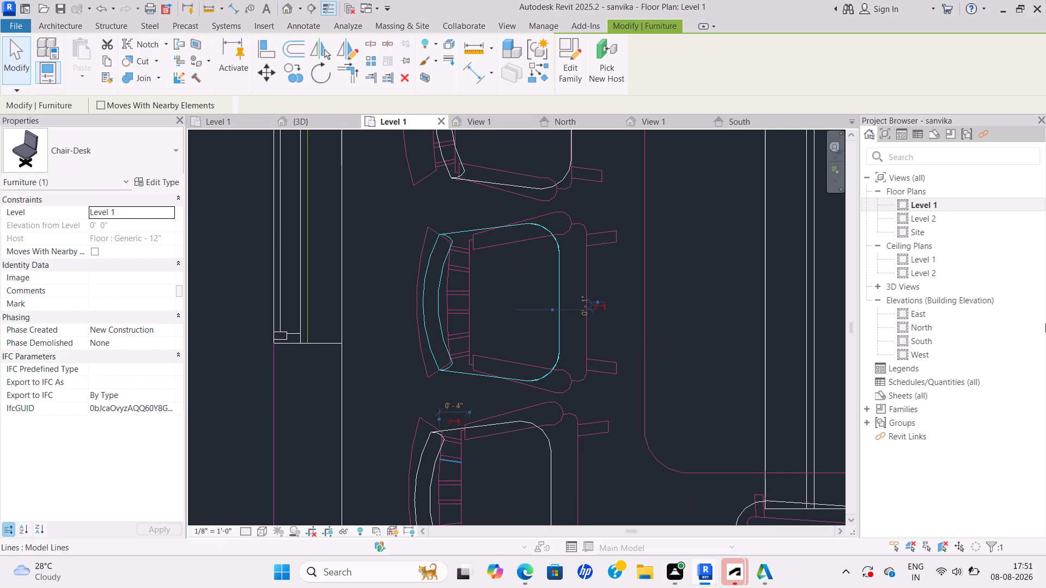
left_click(266, 77)
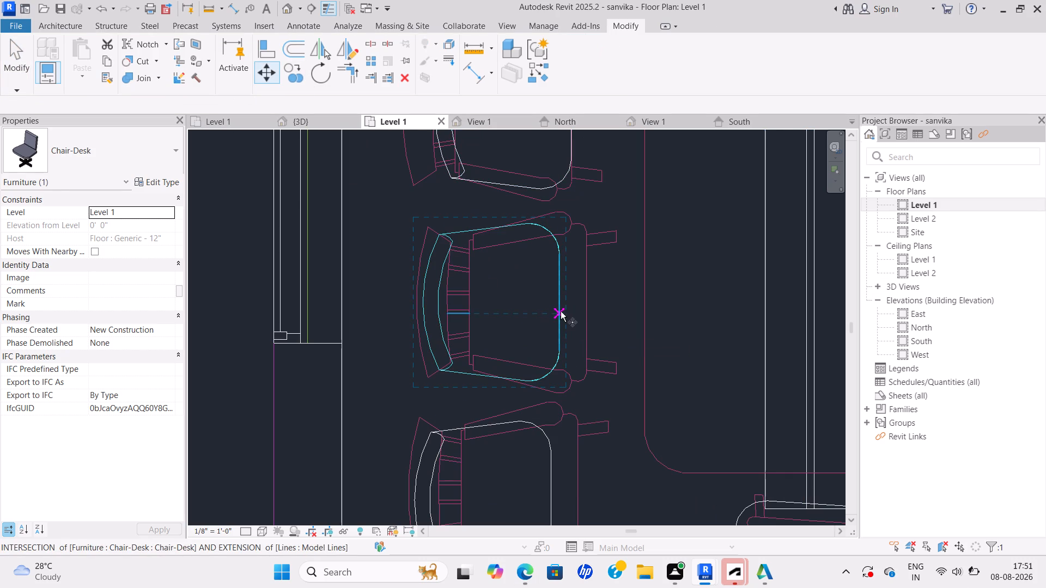
left_click(560, 309)
left_click(591, 312)
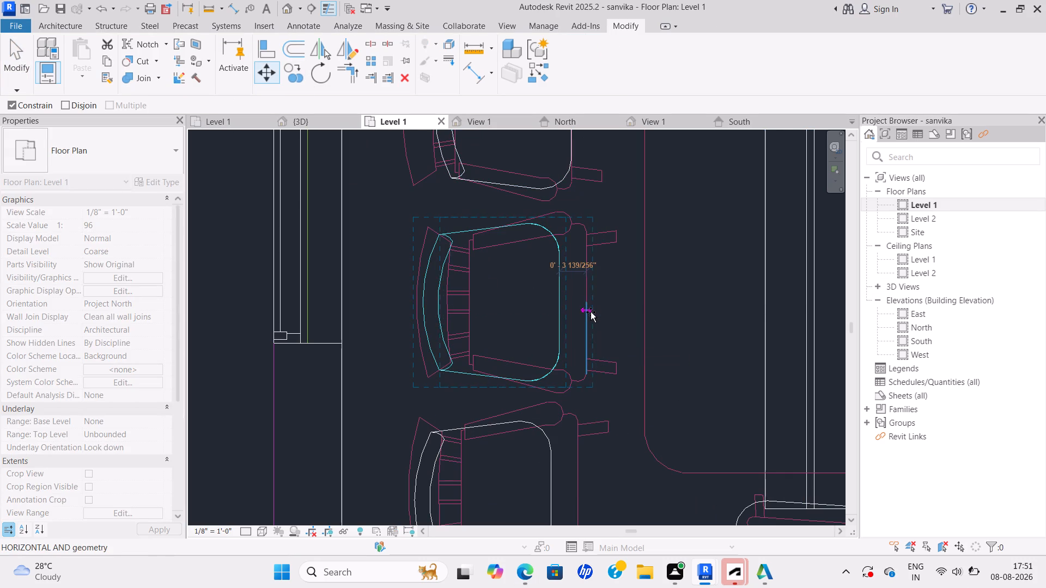
Move the lowest chair on the conference table's left side about 3 1/2" to the right, onto its outline's front edge.
scroll(594, 323, "down", 4)
middle_click_drag(598, 323, 601, 202)
scroll(575, 307, "up", 4)
left_click(571, 307)
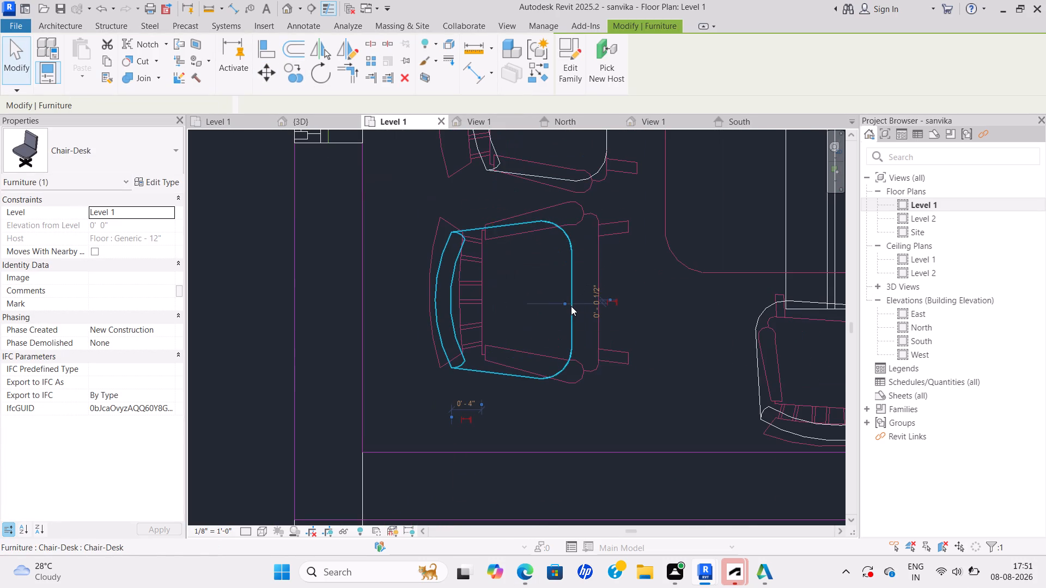
left_click(271, 79)
scroll(558, 315, "up", 4)
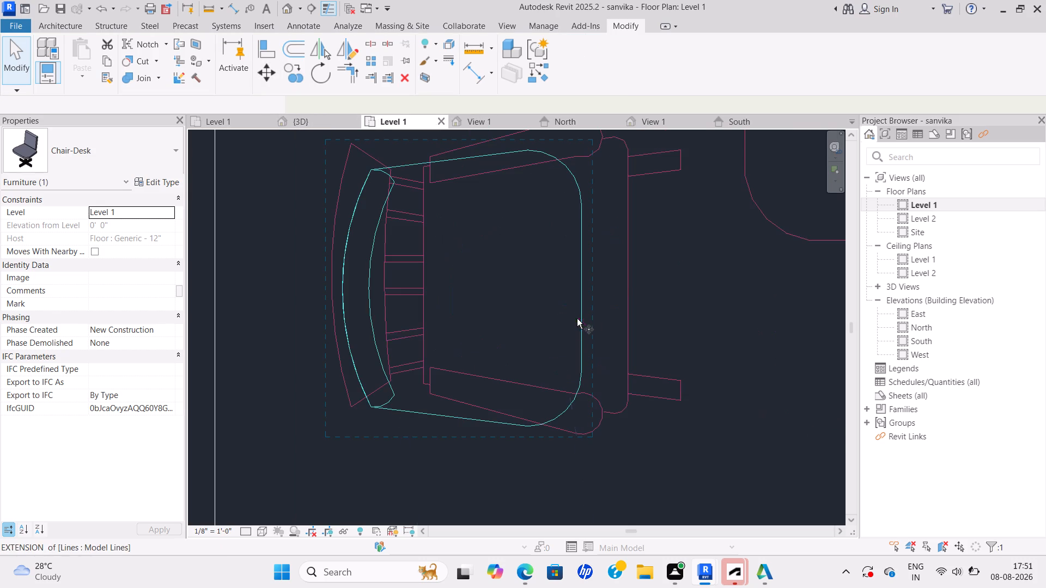
left_click(582, 304)
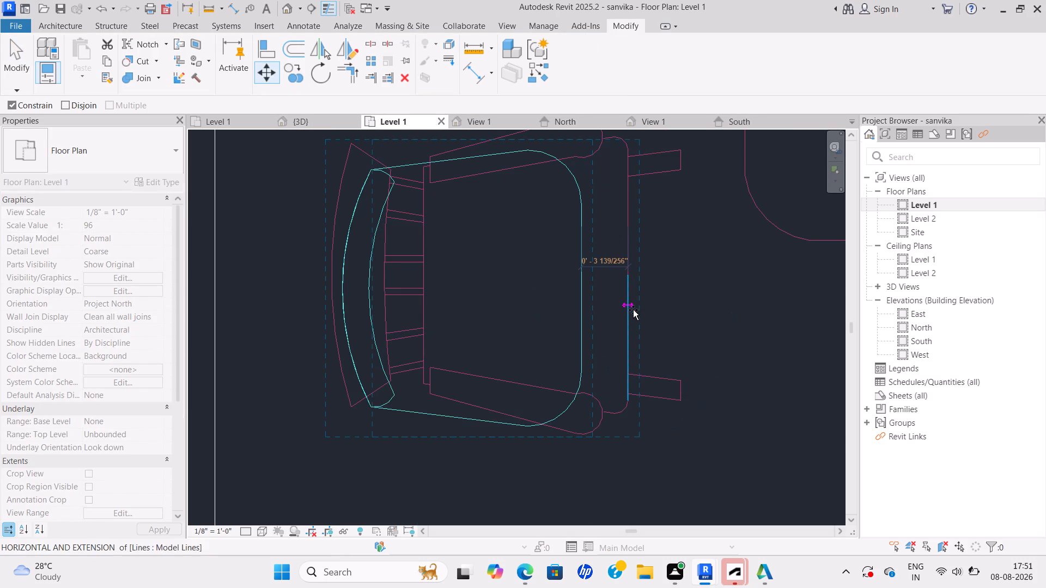
left_click(631, 309)
scroll(631, 309, "down", 5)
key("Escape")
Move the uppermost of the manager room's three left-hand chairs to the right, onto its outline's front edge.
scroll(643, 330, "down", 6)
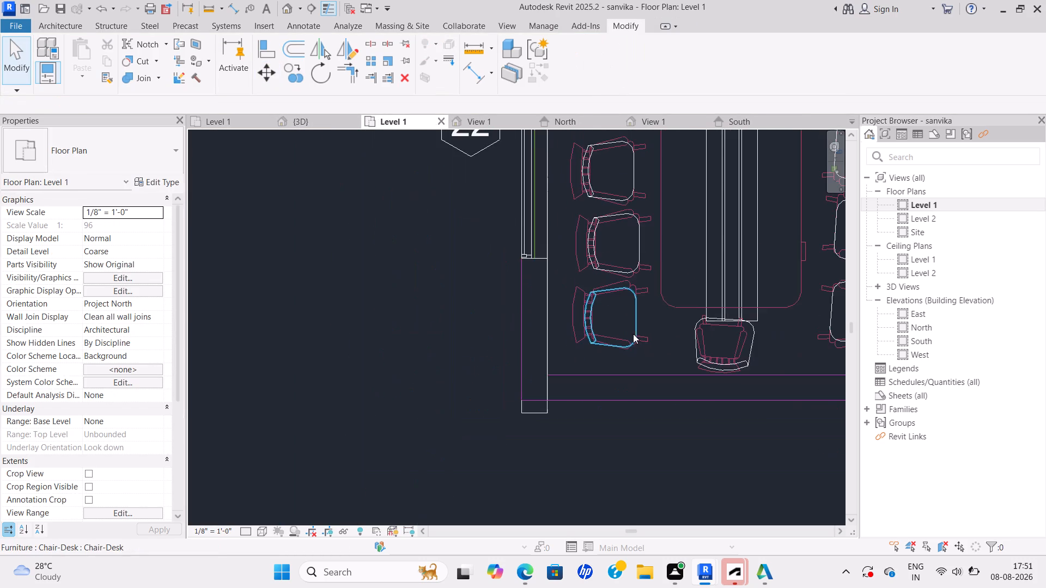
middle_click_drag(633, 334, 508, 367)
scroll(568, 344, "down", 2)
scroll(607, 323, "down", 4)
middle_click_drag(609, 322, 611, 322)
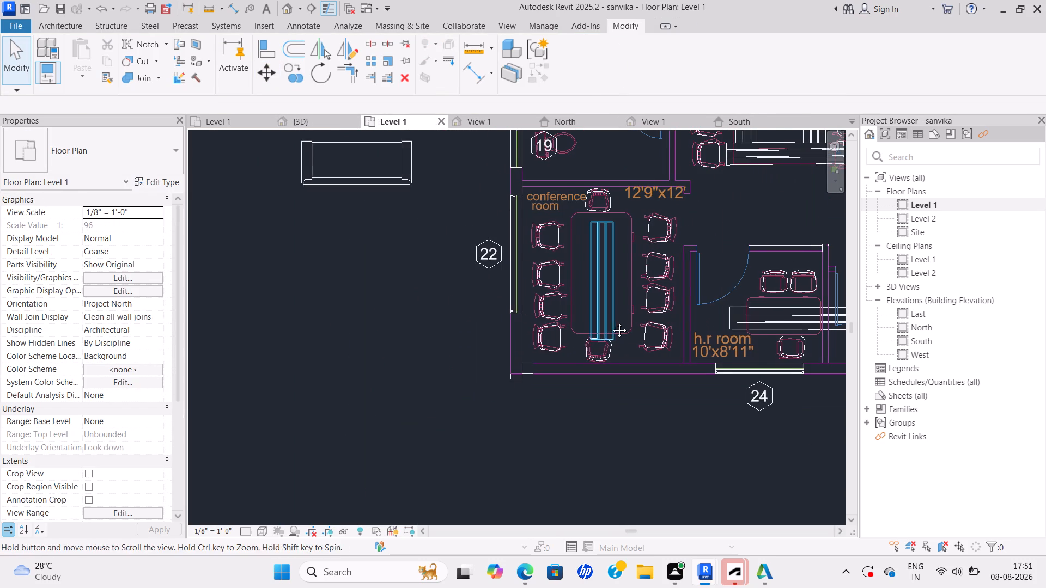
middle_click_drag(611, 322, 589, 332)
scroll(714, 344, "down", 2)
middle_click_drag(713, 343, 591, 267)
scroll(682, 334, "down", 1)
middle_click_drag(682, 334, 646, 412)
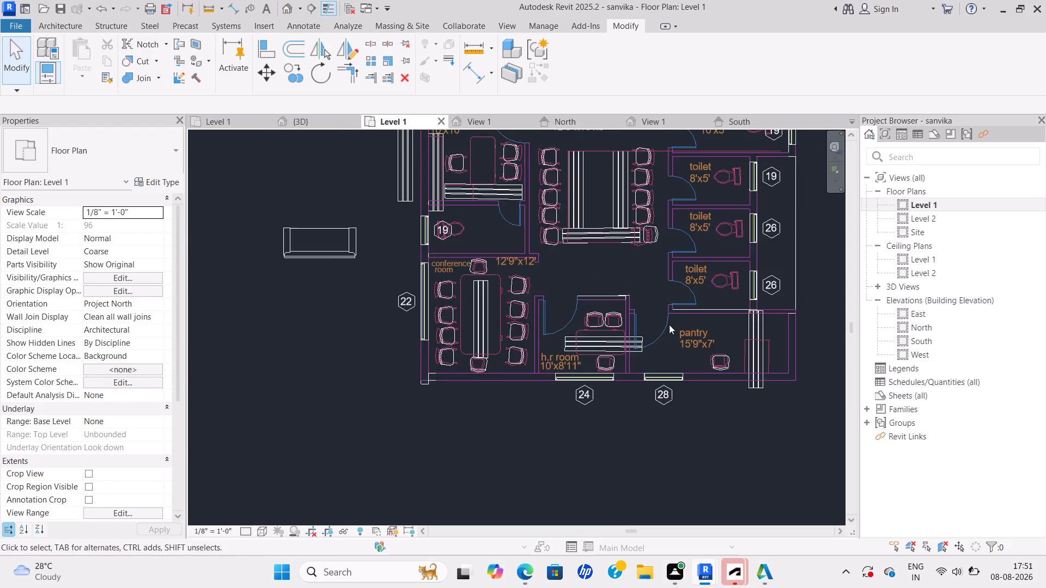
scroll(678, 283, "down", 1)
middle_click_drag(679, 285, 633, 380)
middle_click_drag(668, 215, 643, 358)
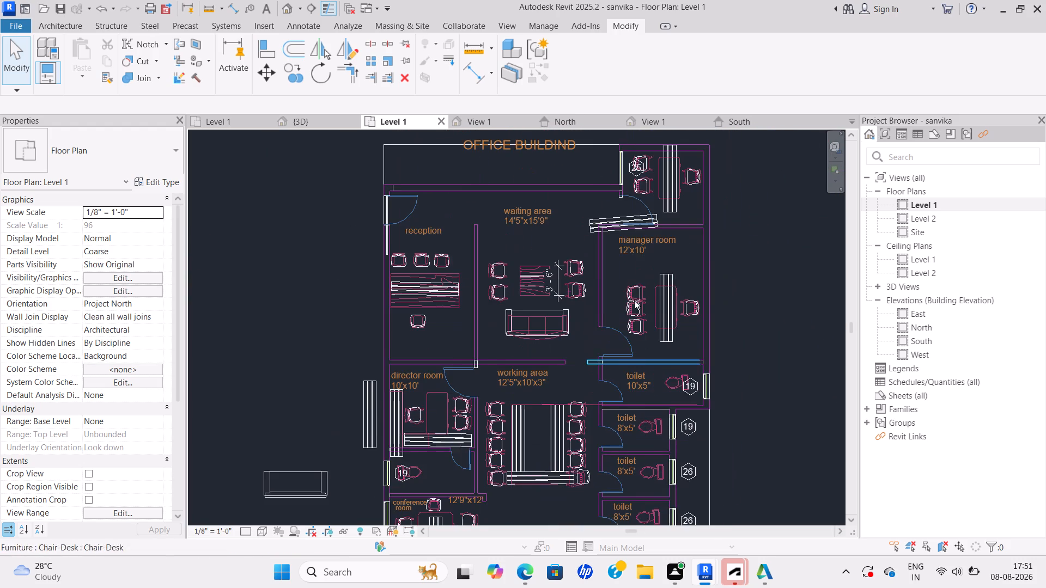
scroll(640, 305, "up", 8)
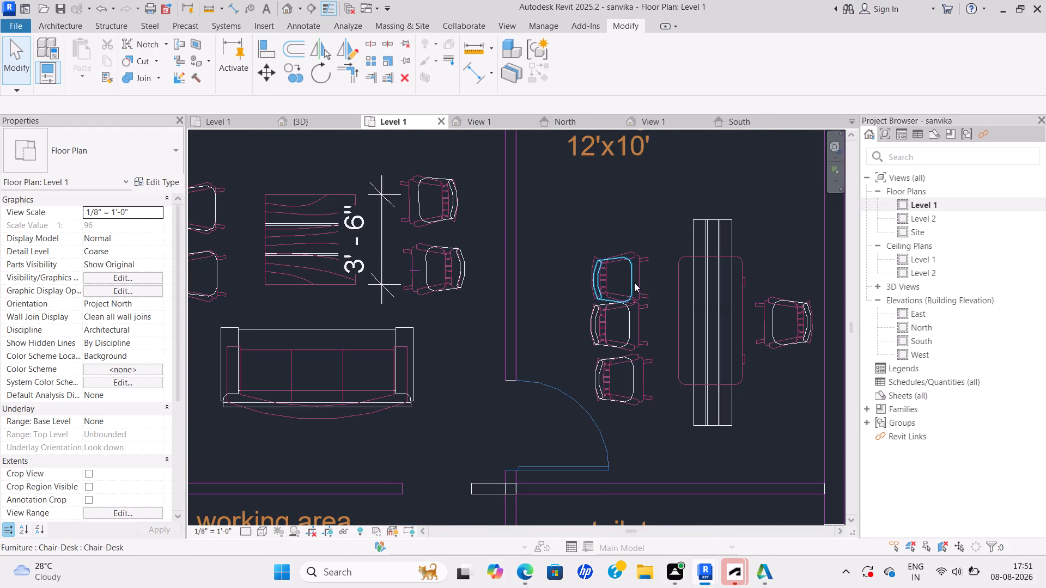
left_click(631, 281)
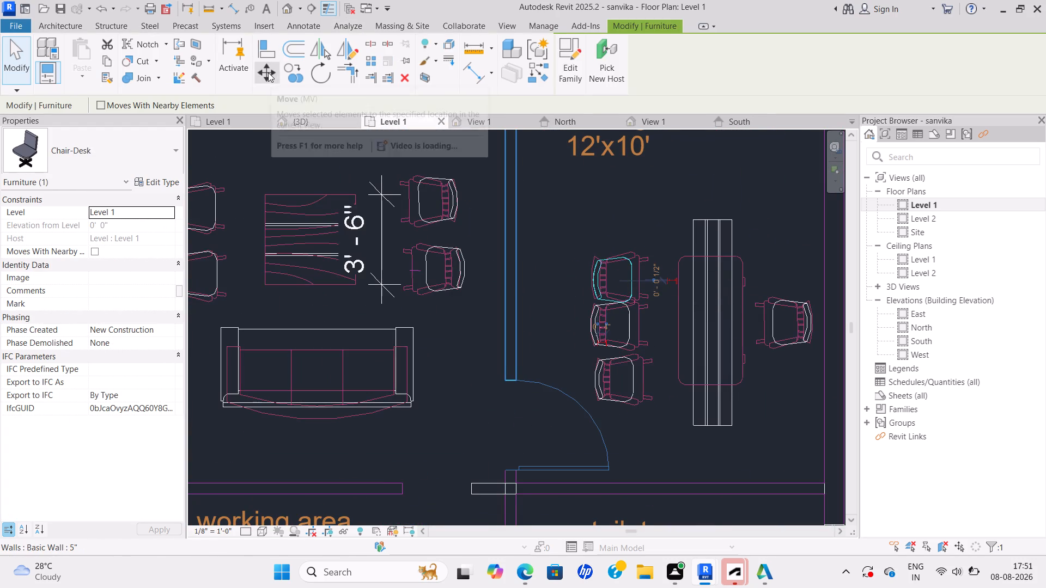
left_click(268, 72)
scroll(657, 330, "up", 5)
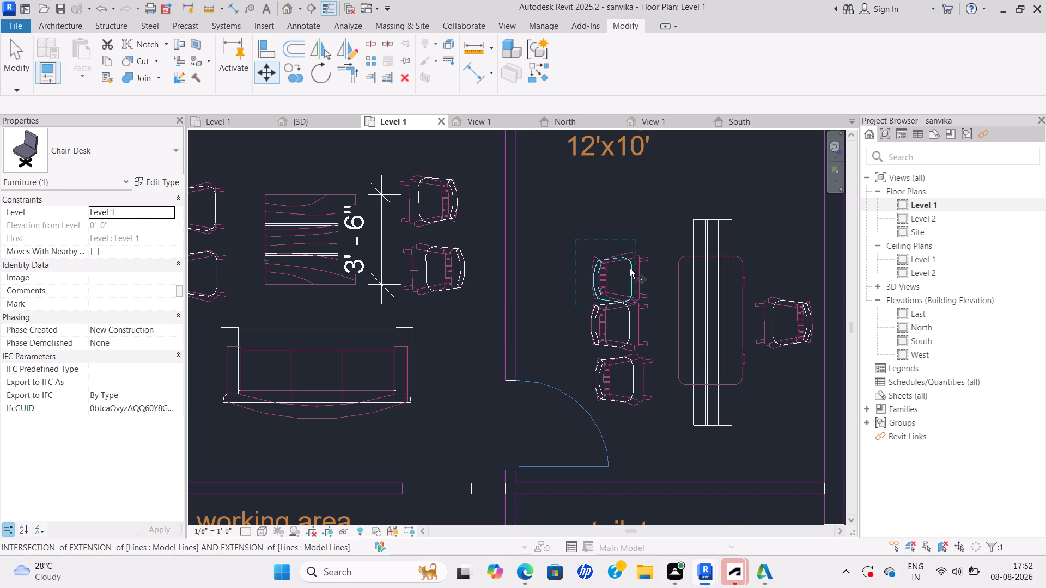
left_click(607, 244)
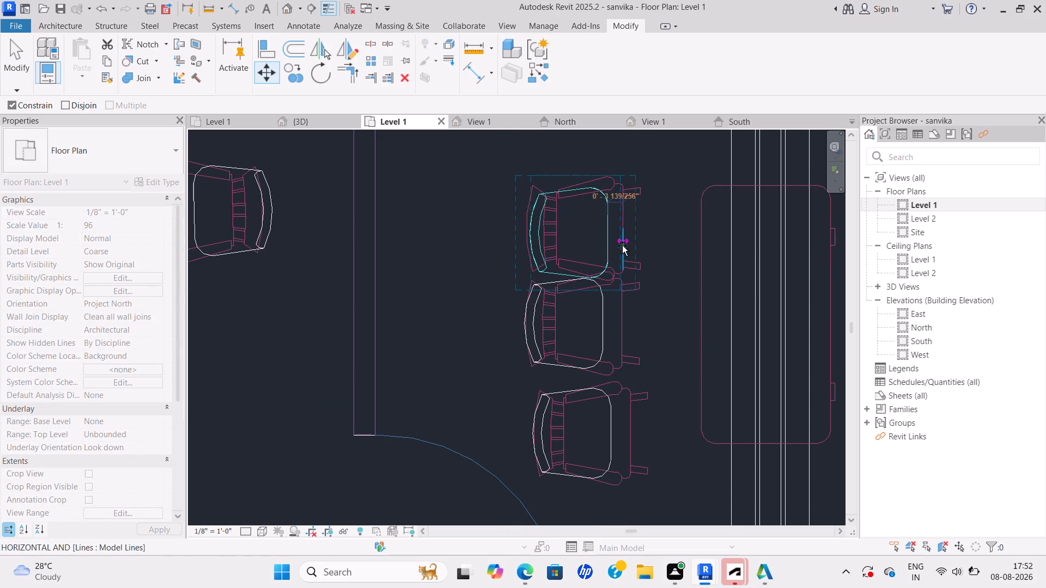
left_click(622, 246)
Move the middle of the manager room's three left-hand chairs to the right, onto its outline's front edge.
left_click(603, 337)
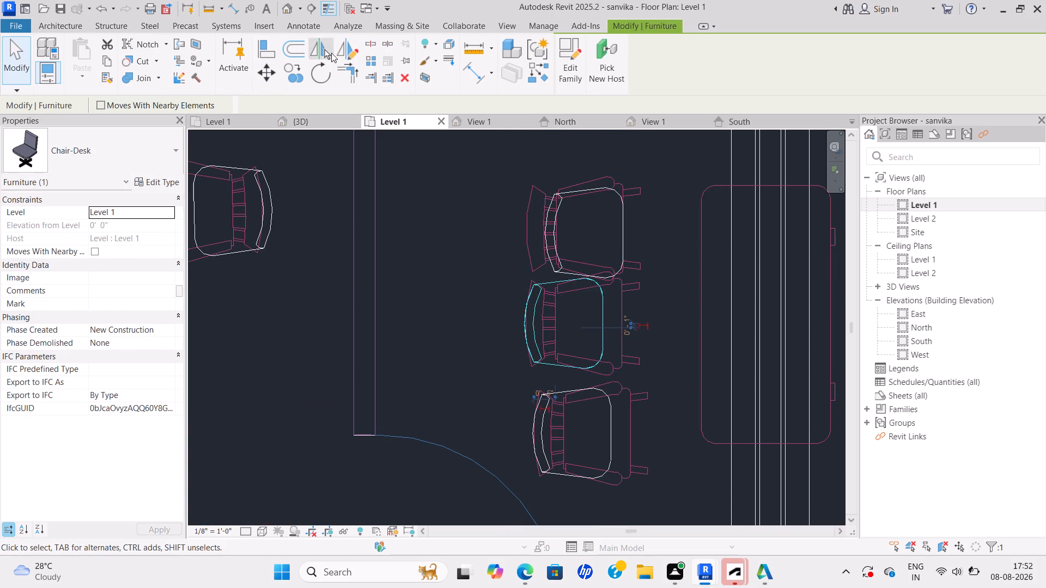
left_click(265, 72)
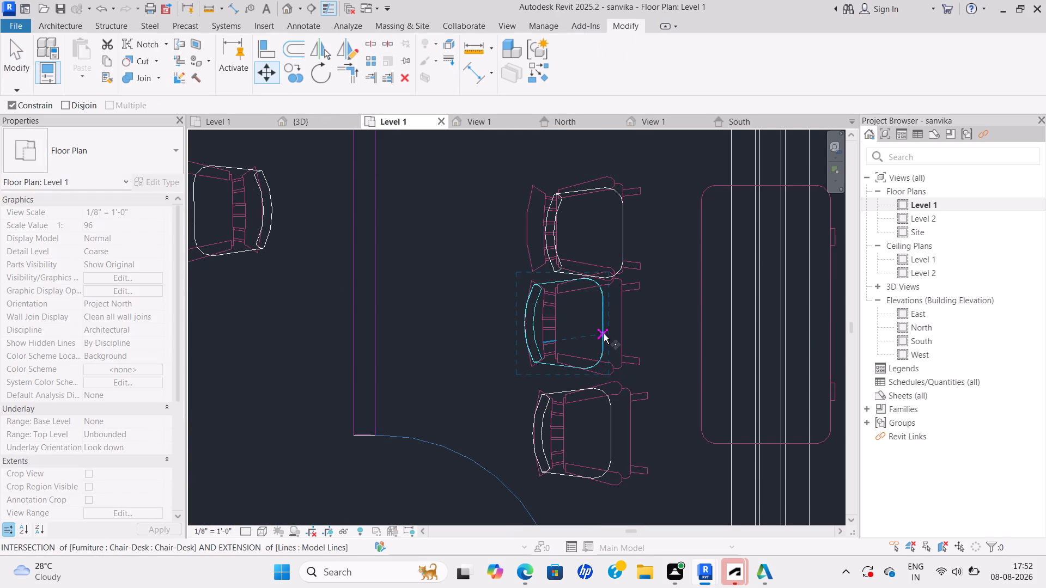
left_click(604, 334)
left_click(625, 338)
Move the lowest of the manager room's three left-hand chairs to the right, onto its outline's front edge.
scroll(622, 401, "down", 2)
middle_click_drag(625, 397, 623, 352)
scroll(610, 368, "up", 3)
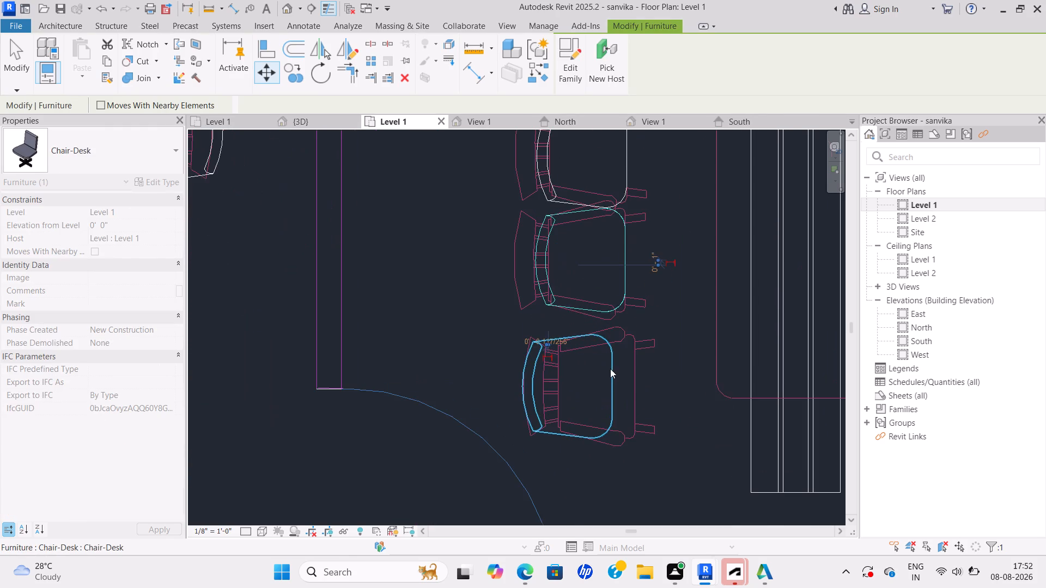
left_click(611, 370)
left_click(268, 77)
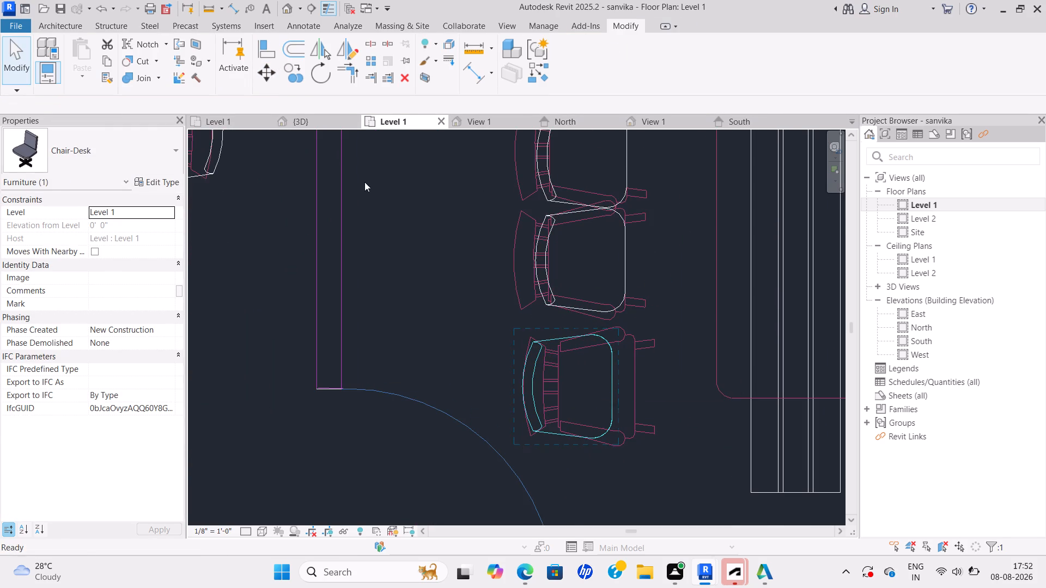
scroll(602, 404, "up", 3)
left_click(614, 390)
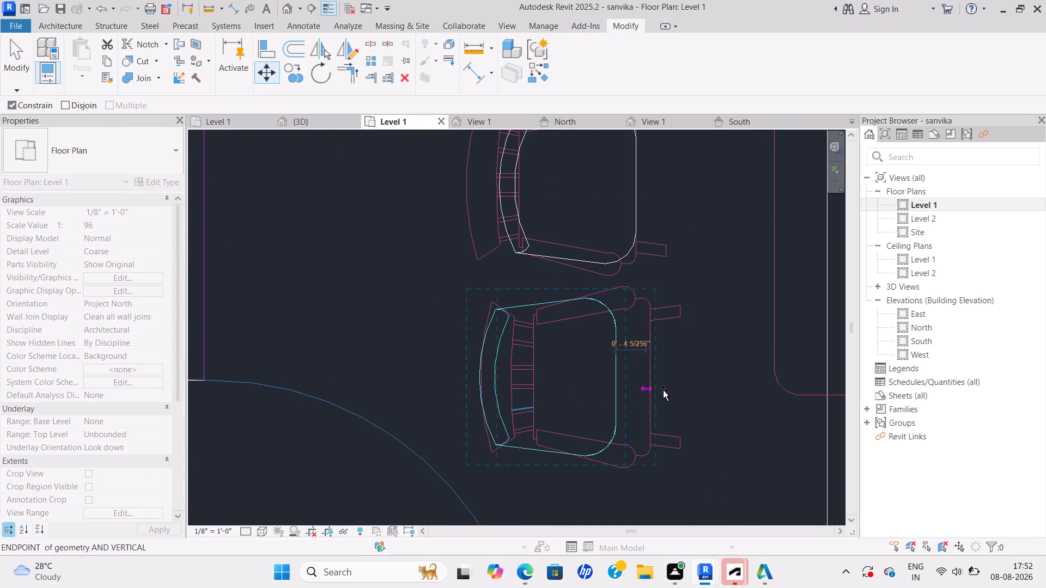
left_click(652, 395)
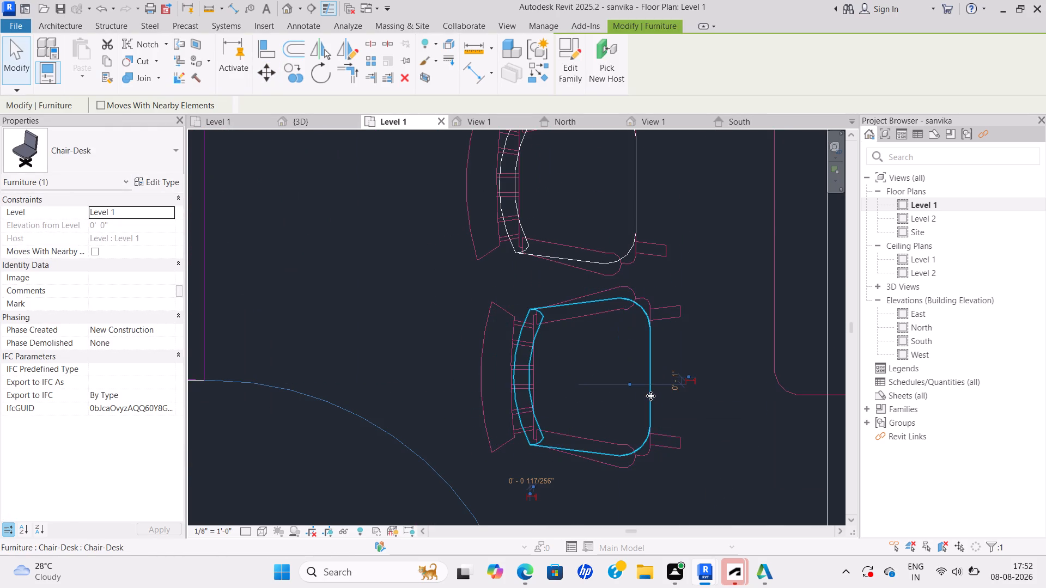
key("Escape")
Move the single chair on the right side of the manager room's table to the left, onto its outline's front edge.
scroll(692, 415, "down", 8)
middle_click_drag(738, 379, 588, 392)
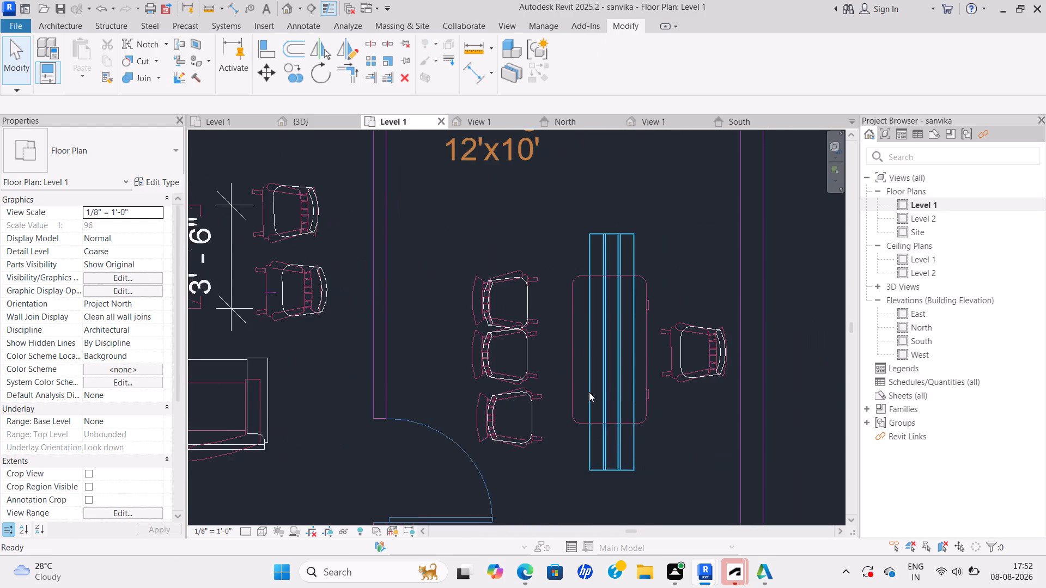
scroll(658, 390, "up", 2)
left_click(688, 352)
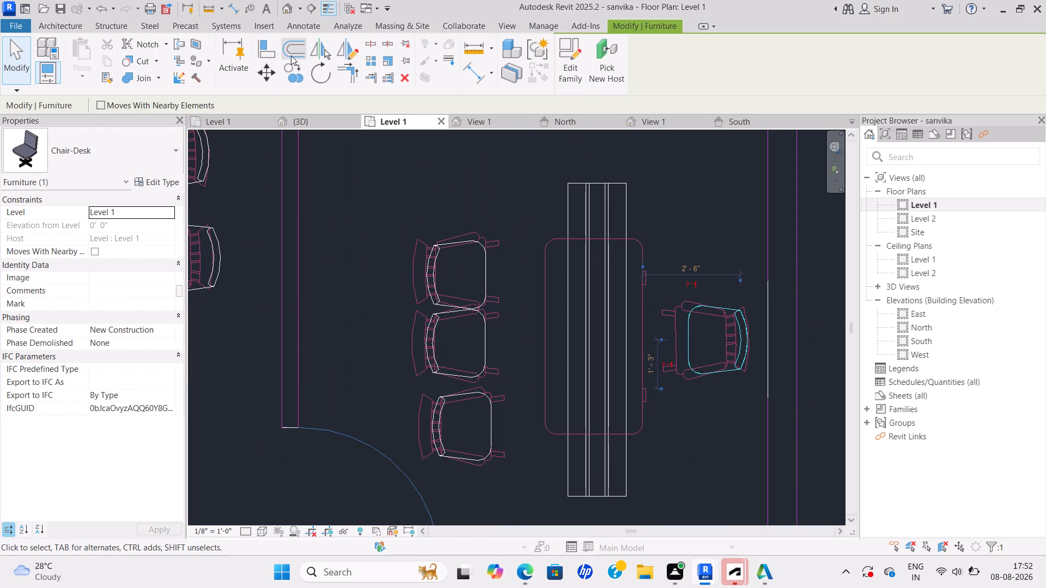
left_click(275, 75)
scroll(682, 345, "up", 2)
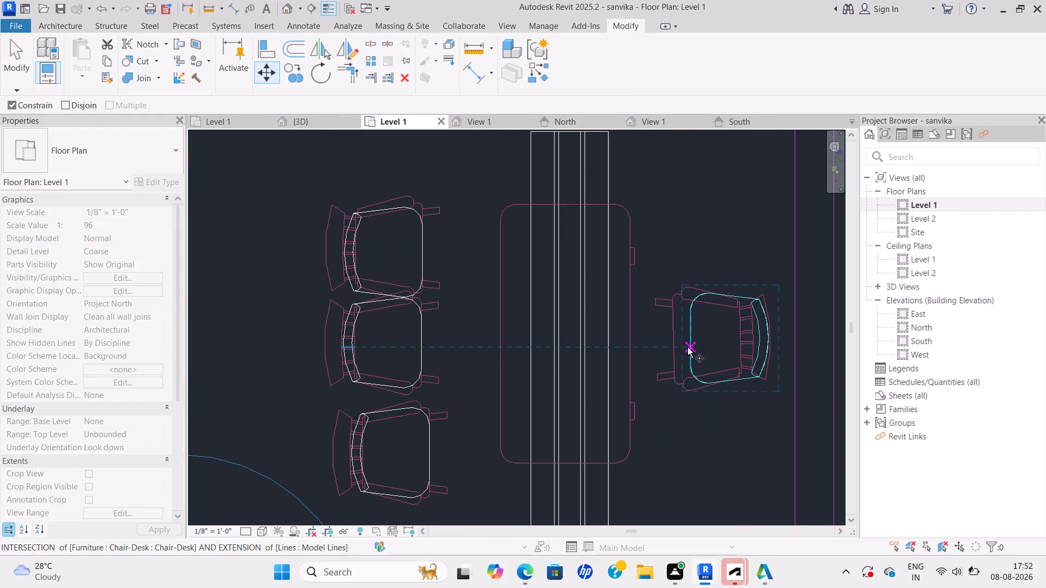
left_click(688, 347)
left_click(676, 350)
key("Escape")
Move the upper chair on the right side of the waiting area's table to the left, onto its outline's front edge.
scroll(676, 350, "down", 4)
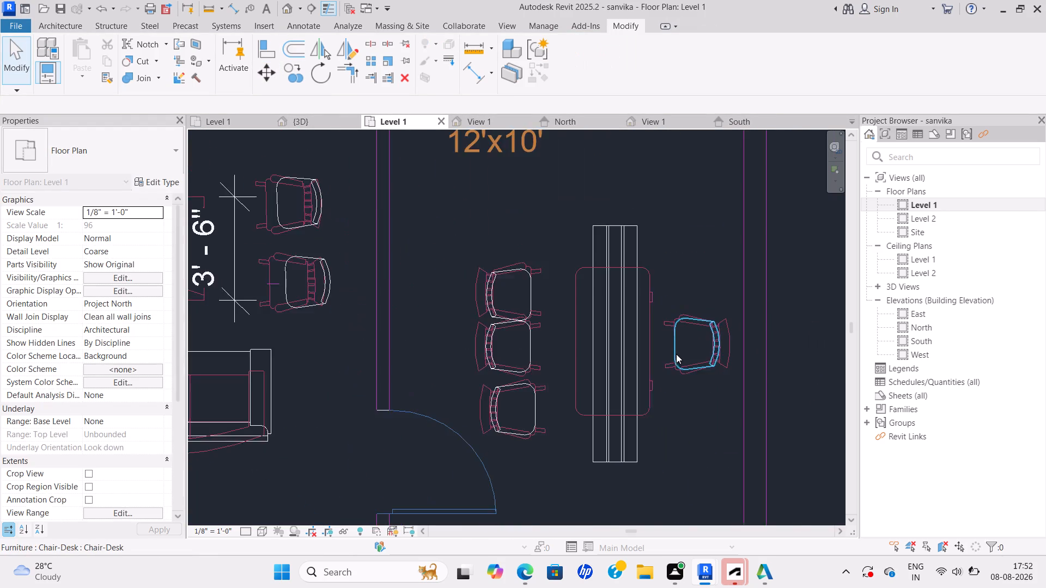
scroll(676, 354, "down", 4)
middle_click_drag(628, 334, 821, 385)
scroll(646, 327, "up", 3)
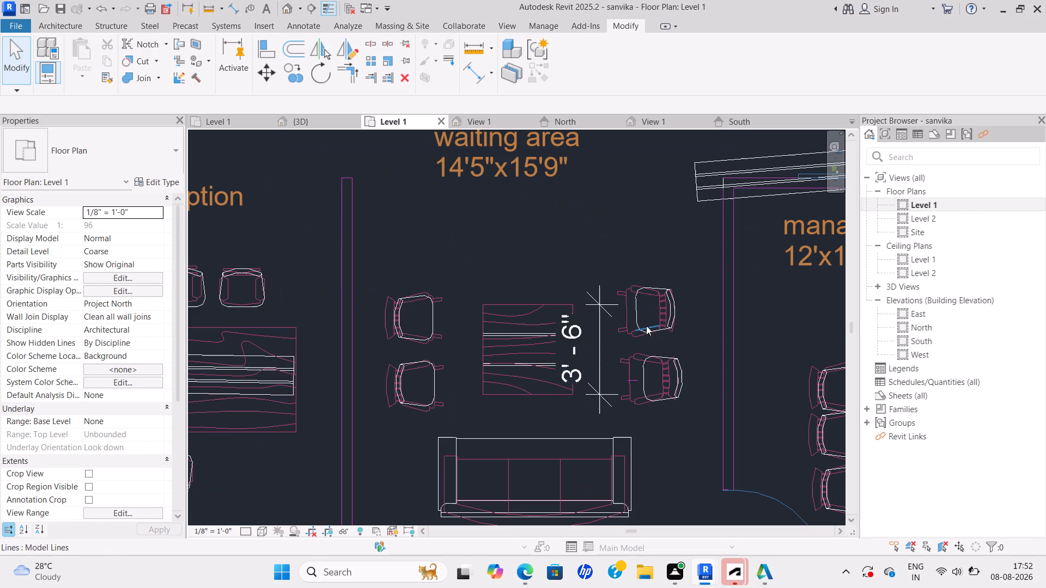
left_click(635, 315)
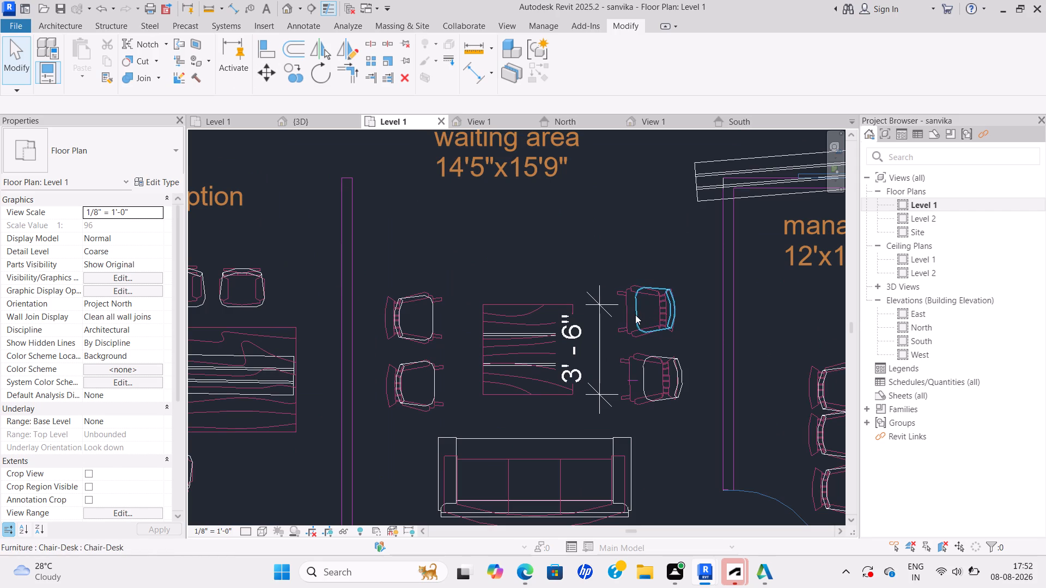
left_click(261, 76)
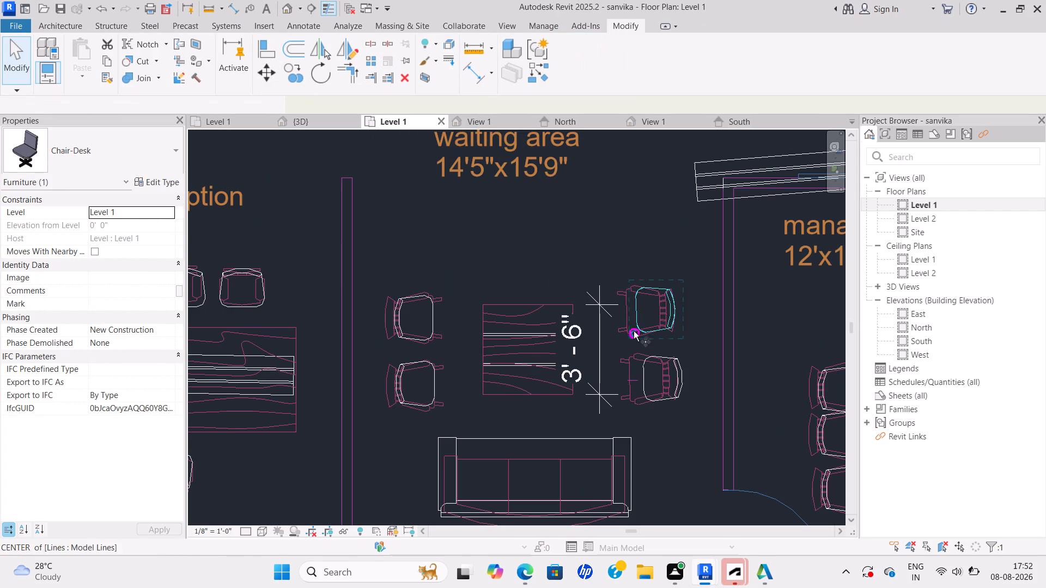
scroll(635, 326, "up", 2)
left_click(637, 319)
left_click(625, 322)
key("Escape")
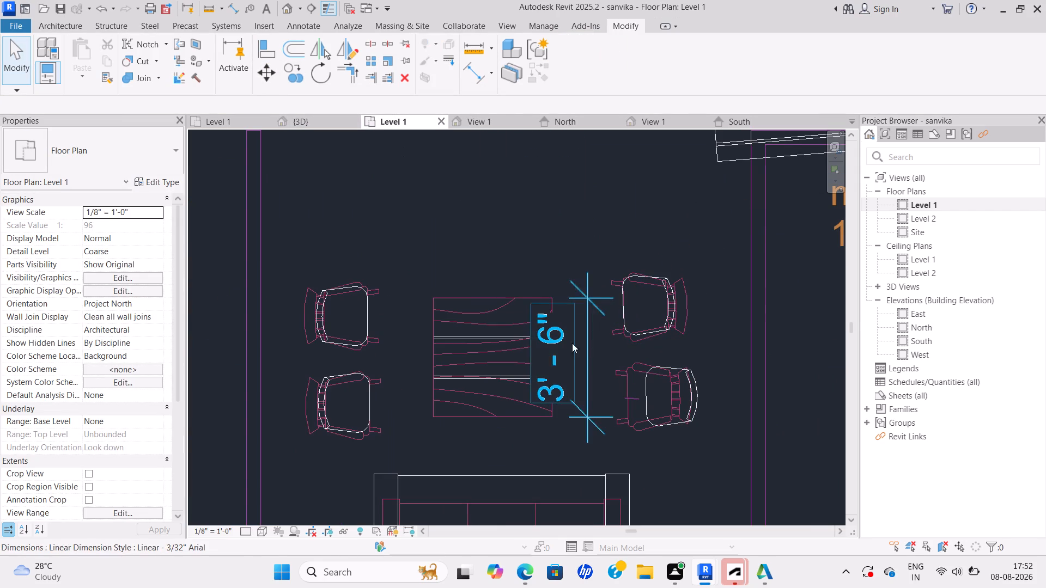
Move the lower chair on the right side of the waiting area's table about 6 1/2 inches left, onto its outline's front edge.
left_click(646, 401)
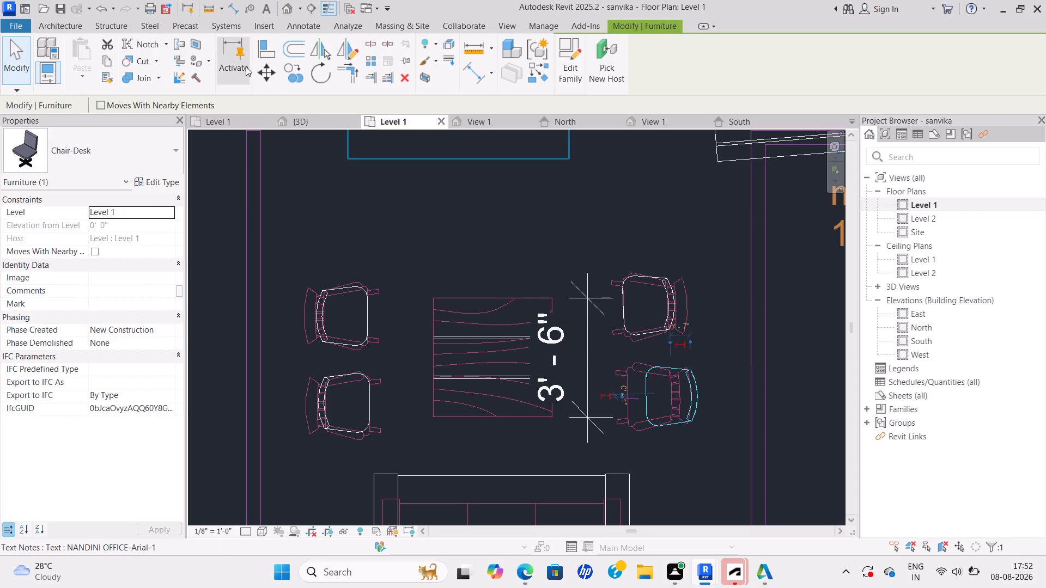
left_click(268, 72)
scroll(685, 421, "up", 3)
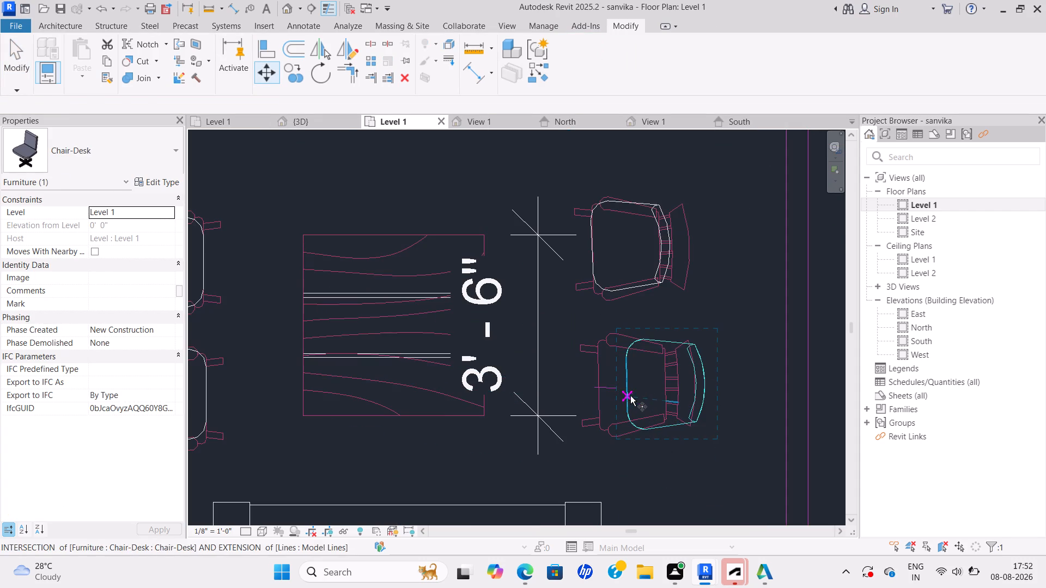
left_click(629, 394)
left_click(597, 398)
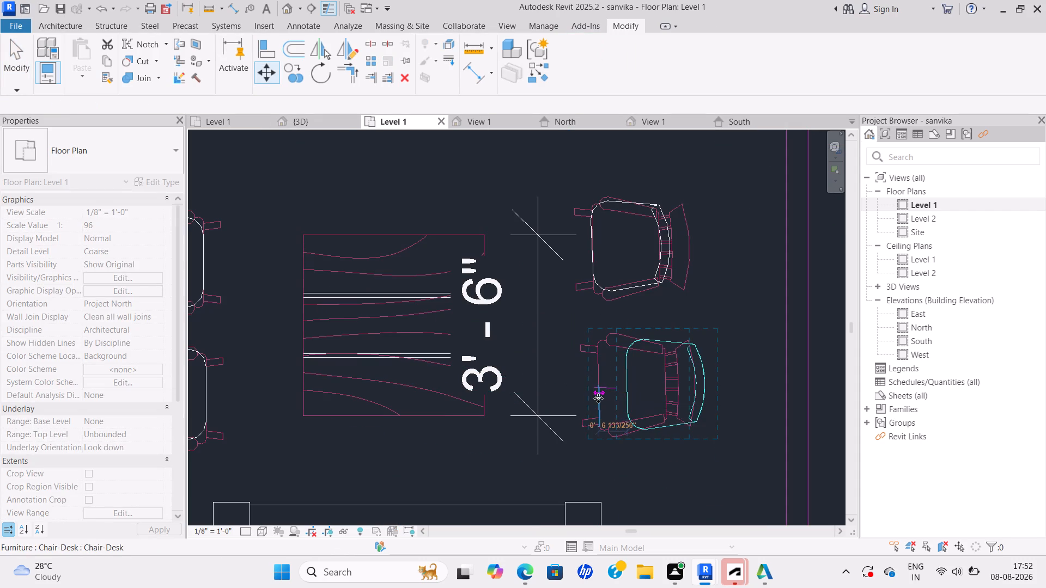
key("Escape")
Move the pantry's chair slightly up so its front edge meets its outline's front edge.
scroll(648, 431, "down", 9)
middle_click_drag(644, 404, 651, 274)
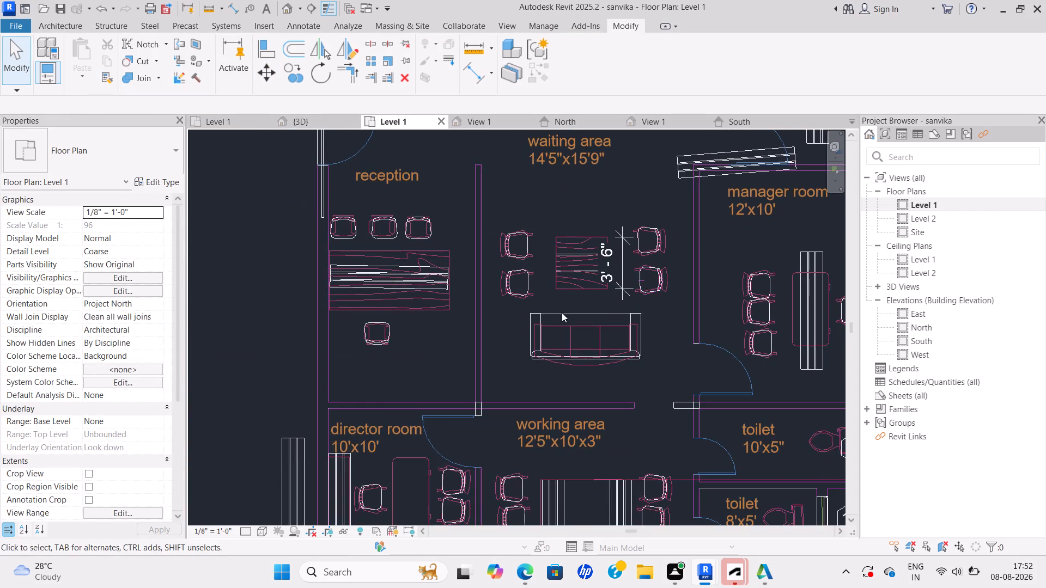
scroll(592, 363, "down", 3)
middle_click_drag(587, 352, 545, 209)
middle_click_drag(653, 454, 628, 335)
scroll(513, 332, "up", 5)
scroll(699, 460, "up", 2)
scroll(774, 460, "down", 1)
middle_click_drag(774, 458, 697, 437)
scroll(697, 437, "down", 1)
scroll(748, 411, "up", 2)
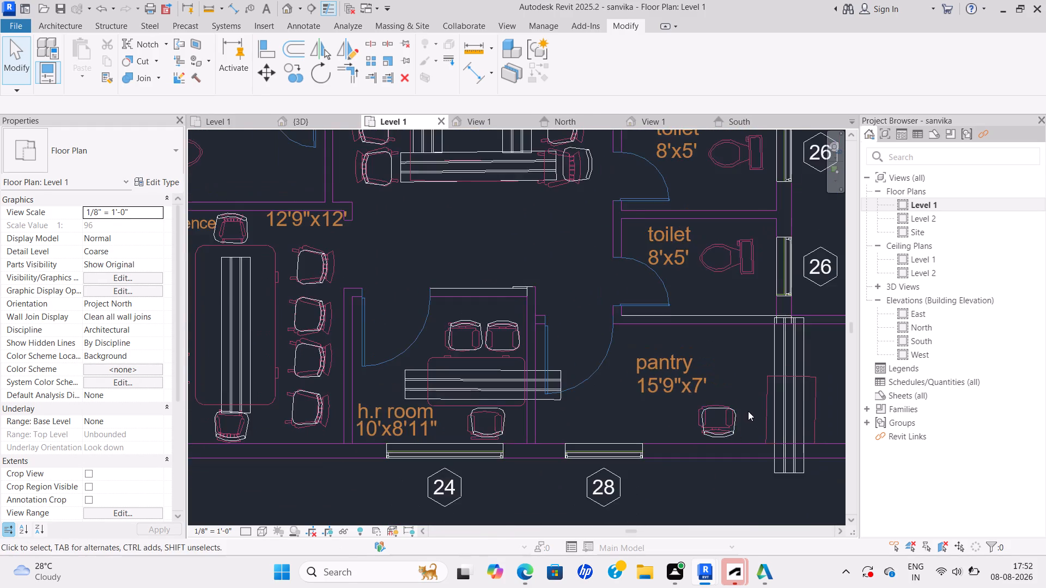
scroll(748, 411, "up", 2)
left_click(696, 405)
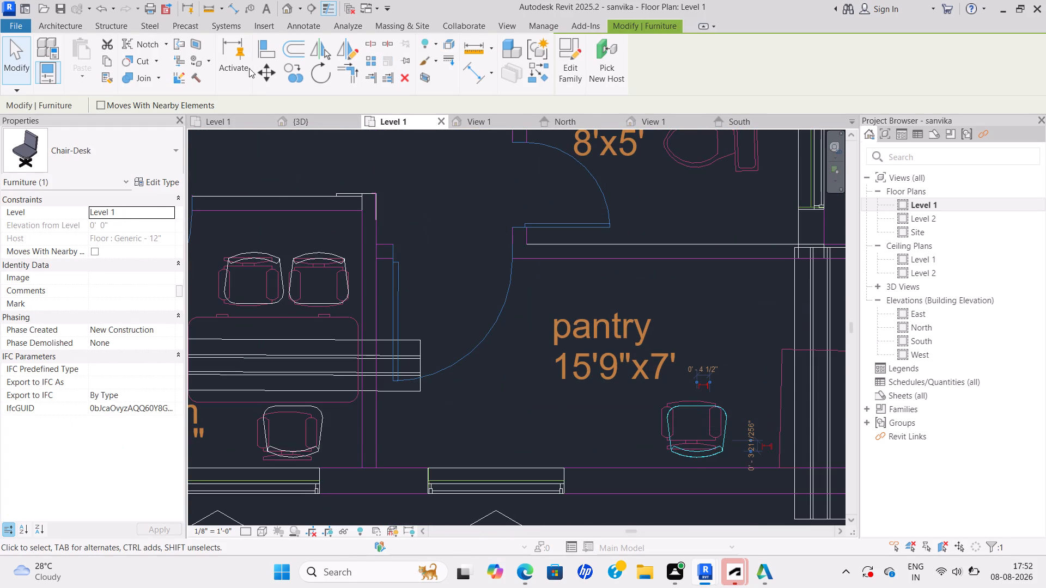
left_click(265, 71)
scroll(685, 412, "up", 5)
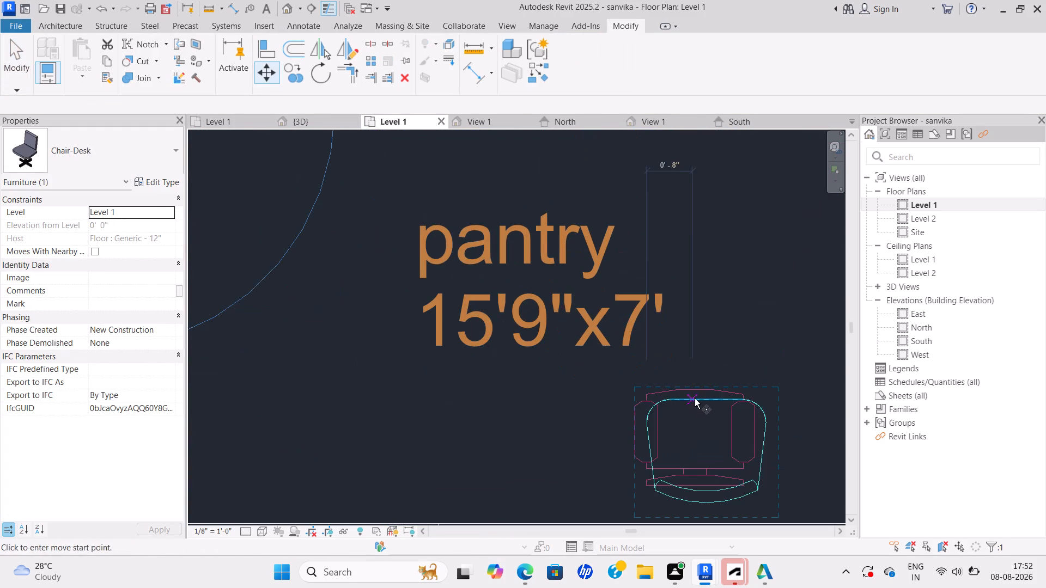
left_click(698, 396)
left_click(700, 390)
key("Escape")
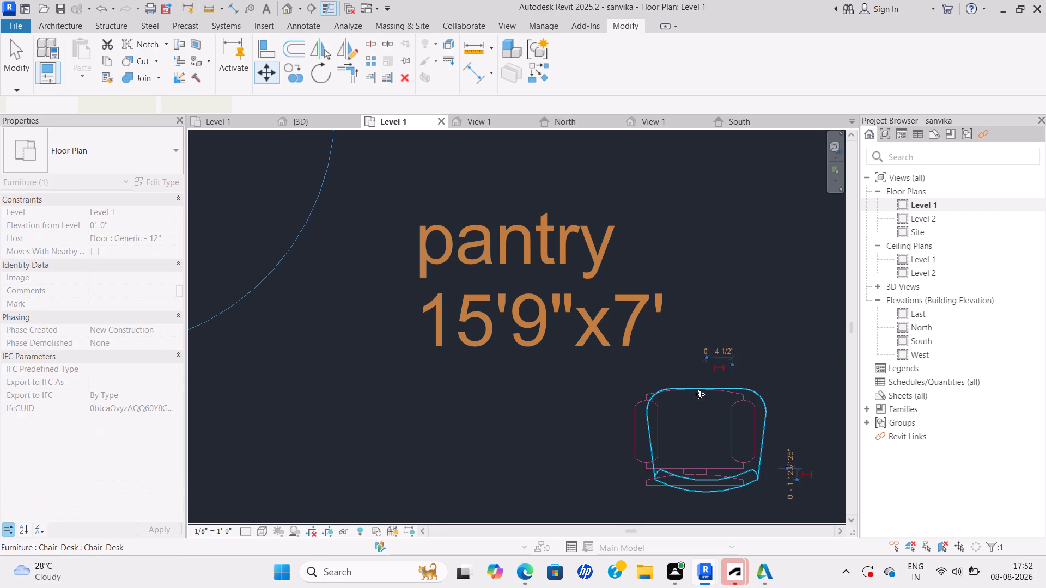
Delete the vertical locker-room bench along the director room's left wall.
scroll(701, 403, "down", 10)
middle_click_drag(630, 397, 769, 394)
middle_click_drag(515, 386, 663, 399)
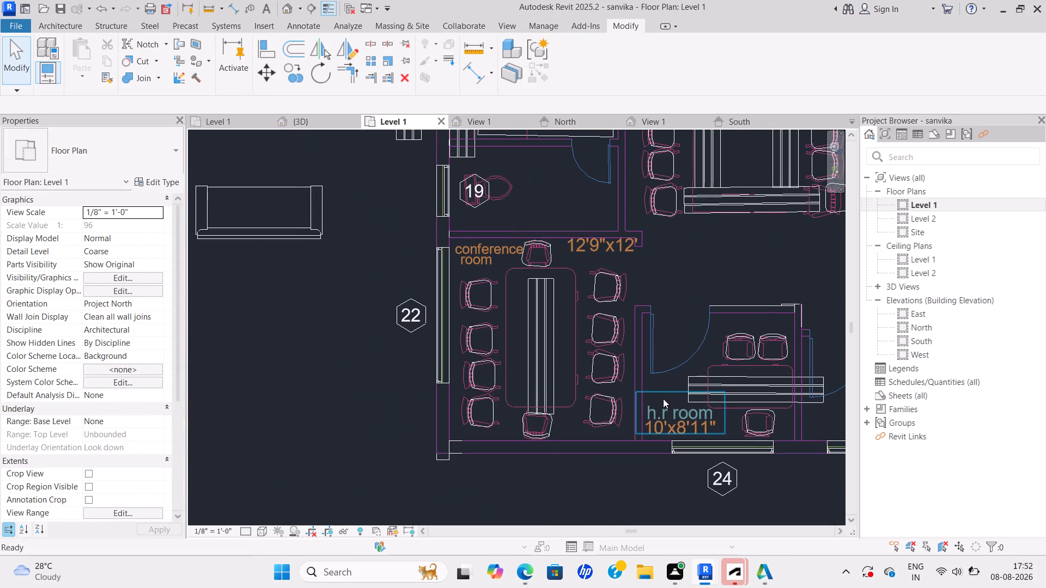
scroll(568, 398, "down", 2)
scroll(735, 391, "down", 3)
middle_click_drag(713, 383, 709, 382)
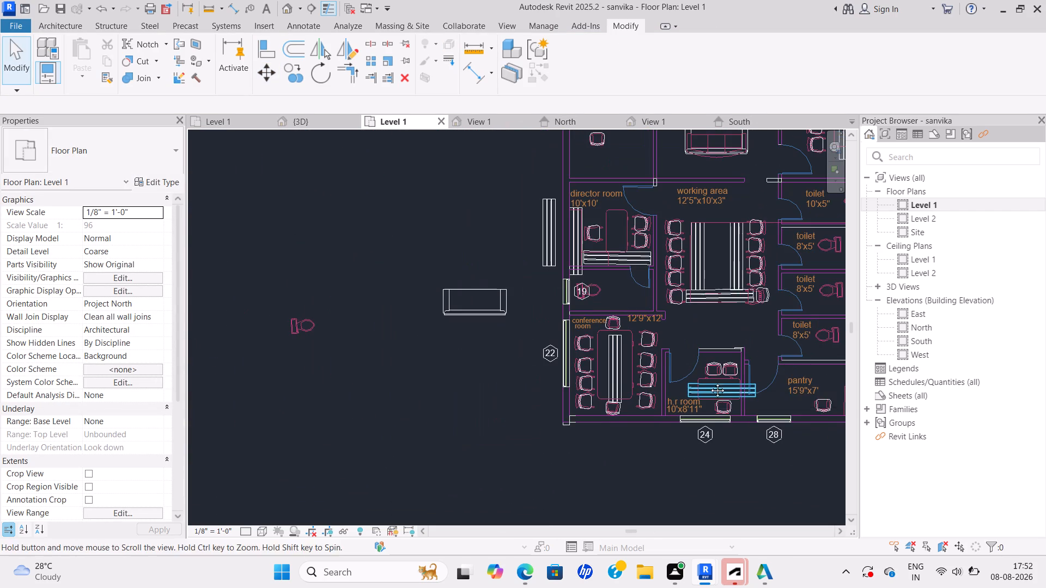
middle_click_drag(709, 382, 603, 382)
scroll(601, 247, "down", 1)
scroll(525, 243, "up", 2)
scroll(549, 283, "up", 3)
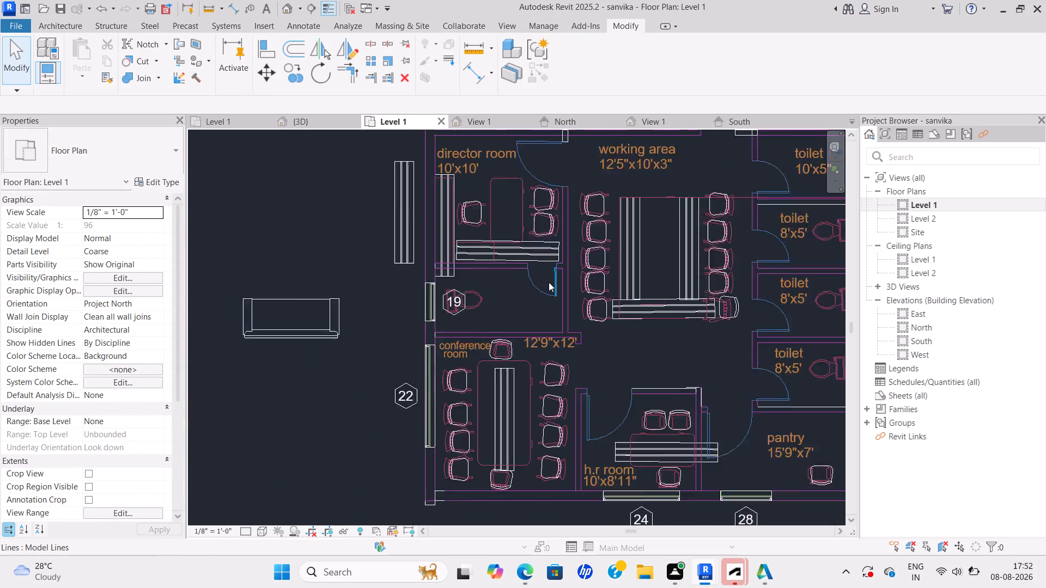
scroll(513, 254, "up", 4)
middle_click_drag(519, 256, 716, 384)
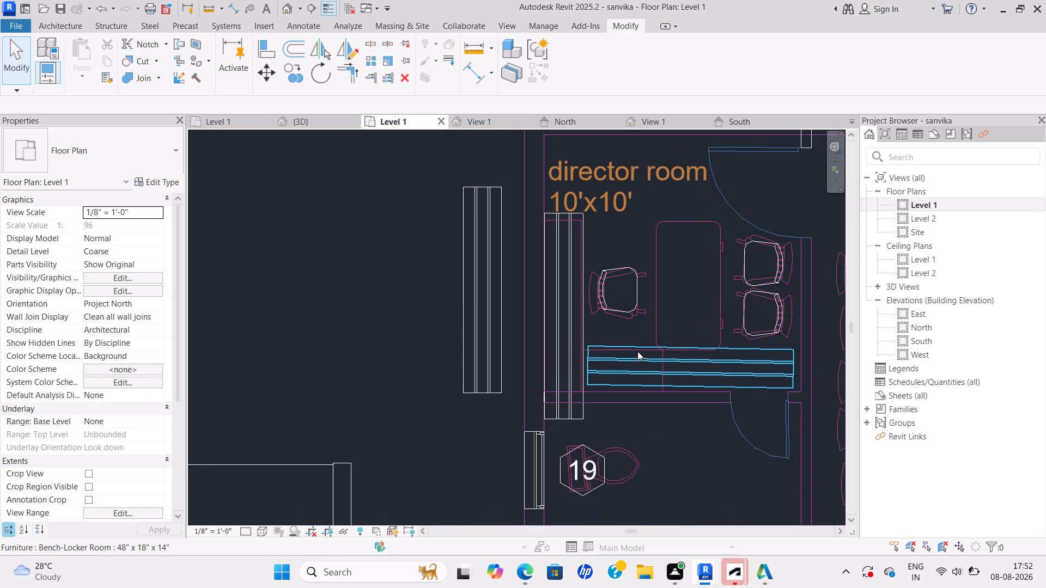
scroll(624, 352, "up", 2)
scroll(608, 356, "down", 3)
middle_click_drag(608, 356, 682, 382)
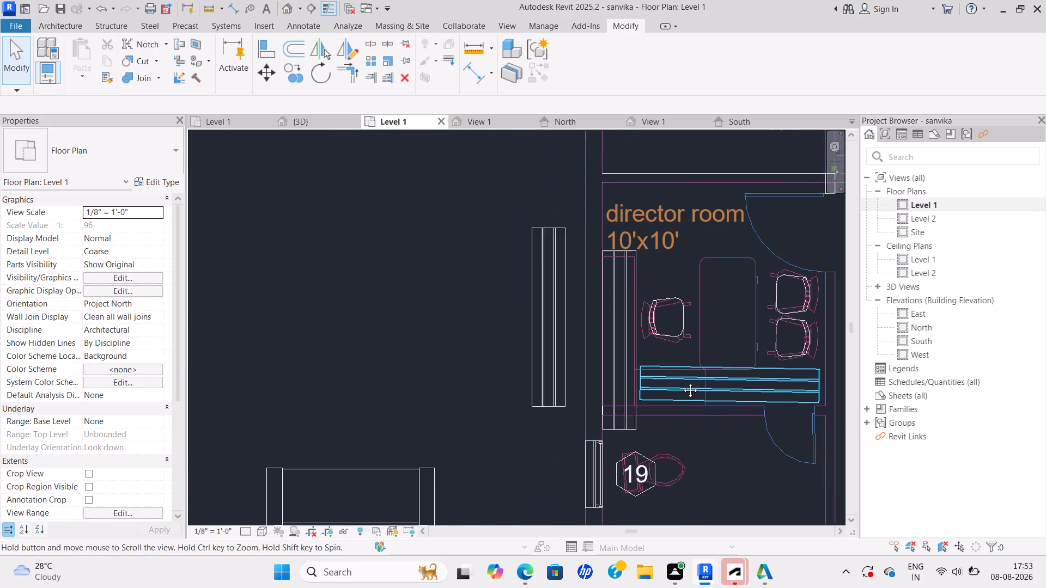
middle_click_drag(682, 382, 686, 384)
scroll(674, 283, "down", 3)
scroll(653, 350, "up", 5)
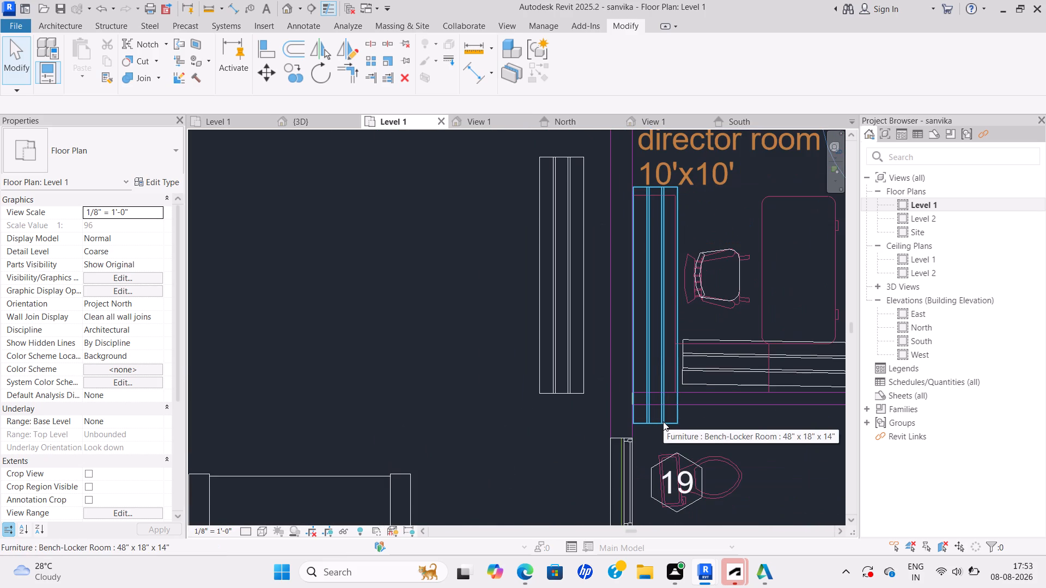
left_click(663, 421)
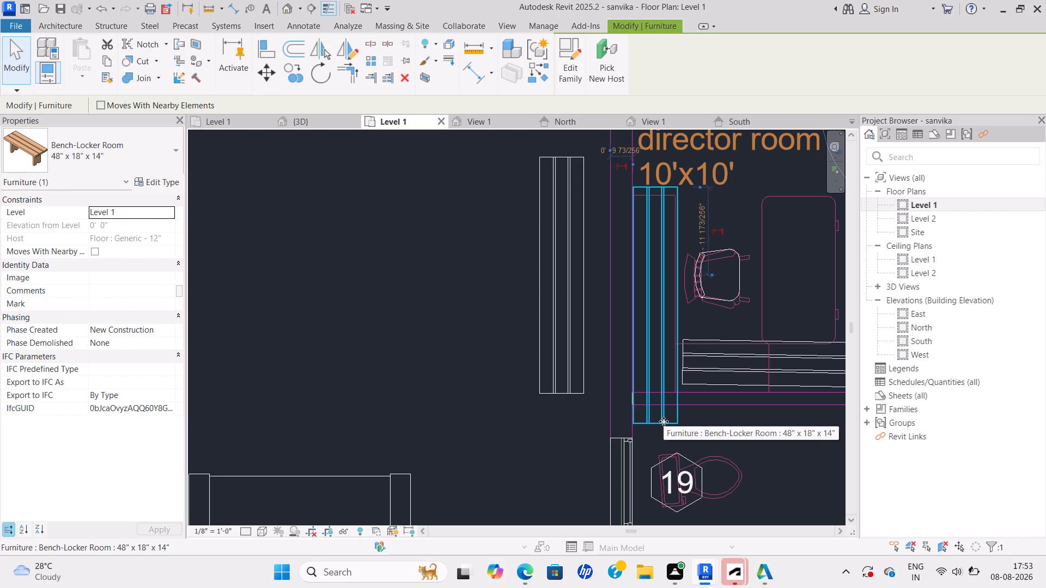
key("Delete")
Copy the reception desk's locker-room bench about 15 feet down into the director room, across its chair and table outline.
scroll(671, 418, "down", 4)
middle_click_drag(693, 376, 698, 403)
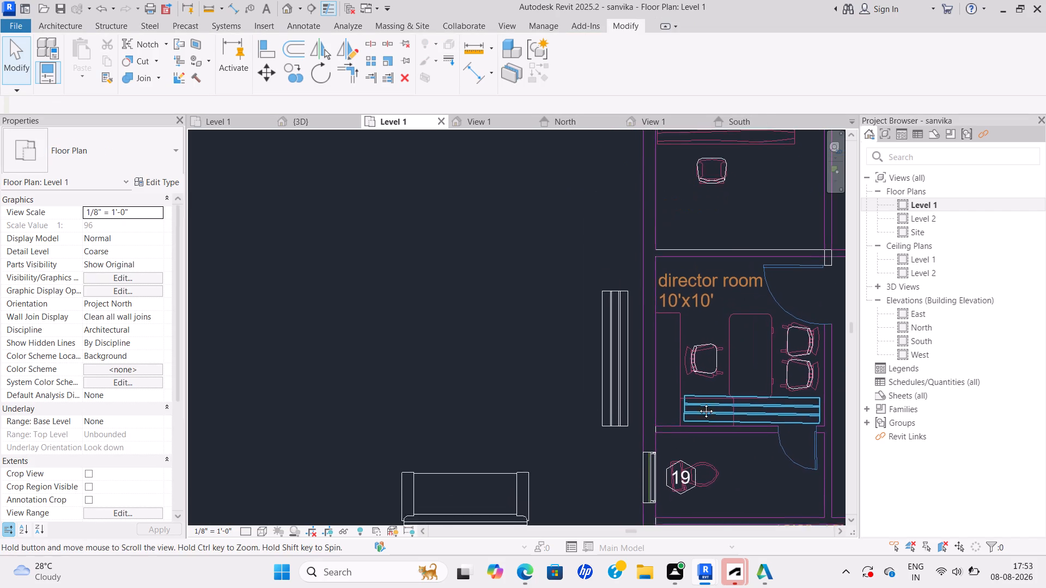
middle_click_drag(698, 403, 692, 408)
scroll(757, 399, "down", 1)
middle_click_drag(757, 399, 623, 391)
scroll(700, 403, "down", 2)
middle_click_drag(701, 404, 594, 427)
scroll(699, 383, "down", 1)
middle_click_drag(702, 393, 686, 438)
middle_click_drag(701, 336, 735, 436)
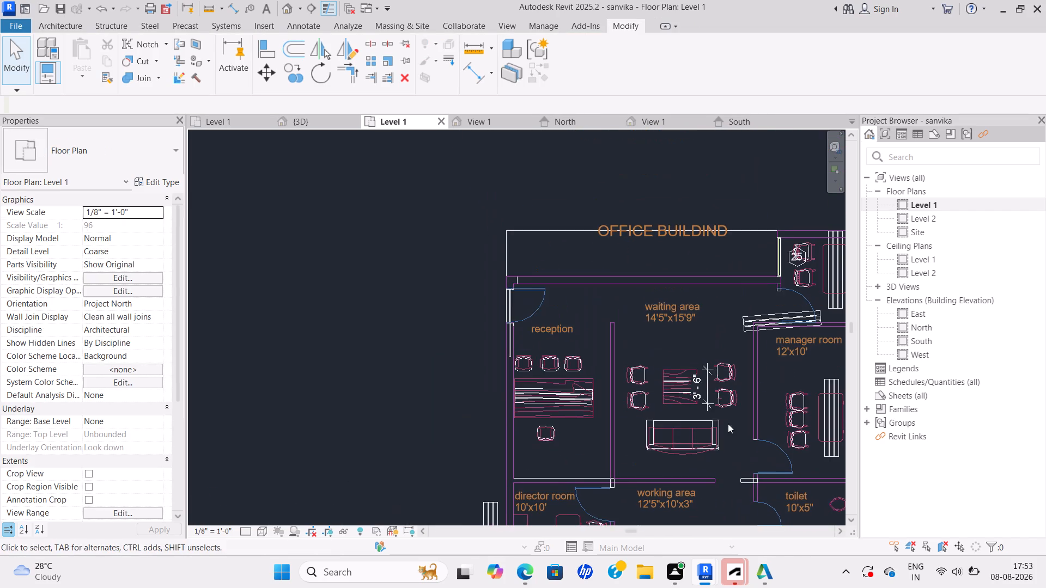
scroll(706, 399, "up", 7)
scroll(630, 342, "up", 3)
scroll(653, 379, "up", 4)
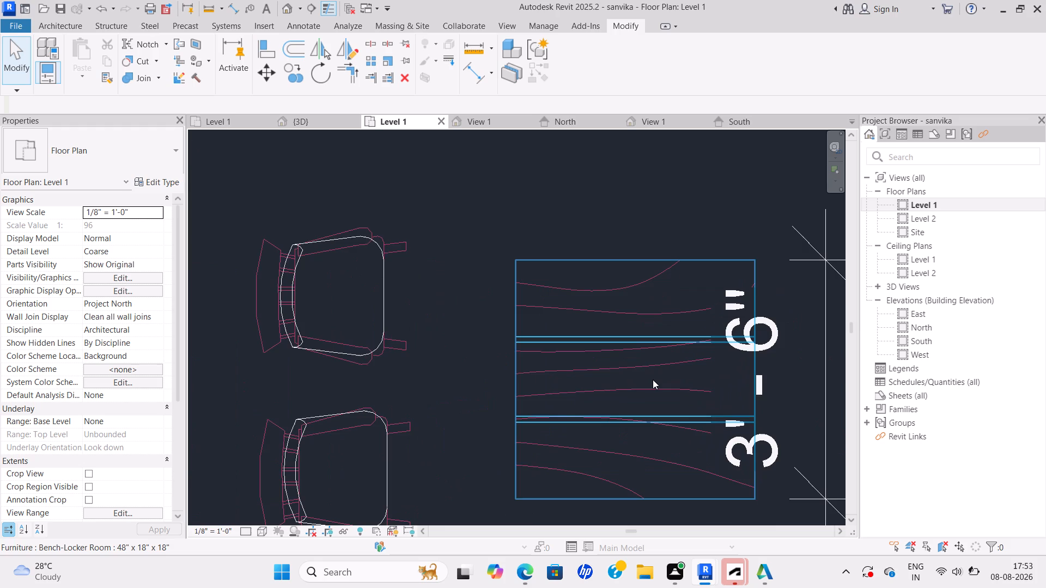
scroll(653, 379, "down", 13)
middle_click_drag(653, 380, 751, 377)
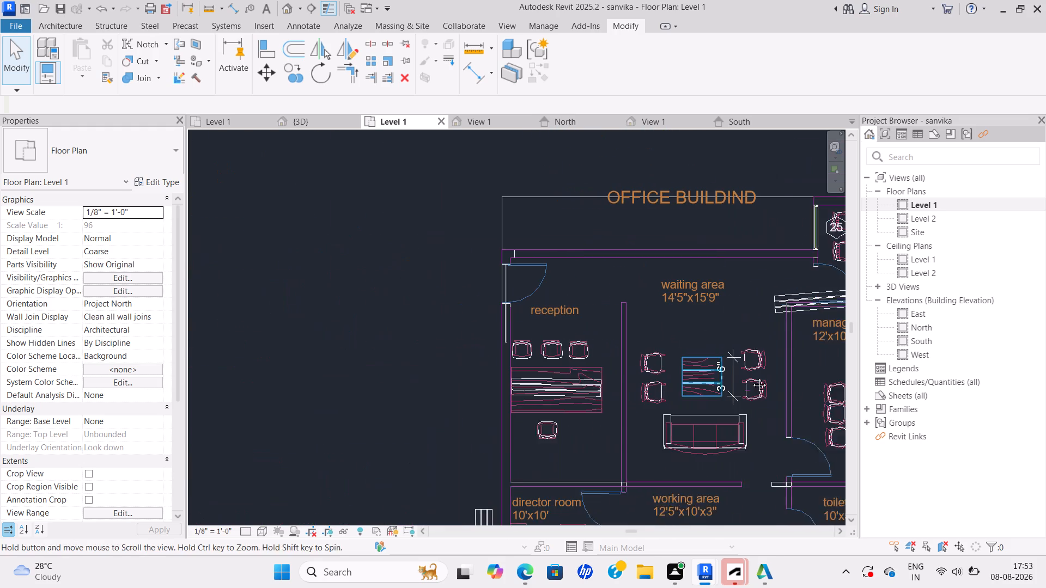
middle_click_drag(751, 377, 752, 377)
scroll(627, 390, "down", 1)
middle_click_drag(682, 375, 727, 359)
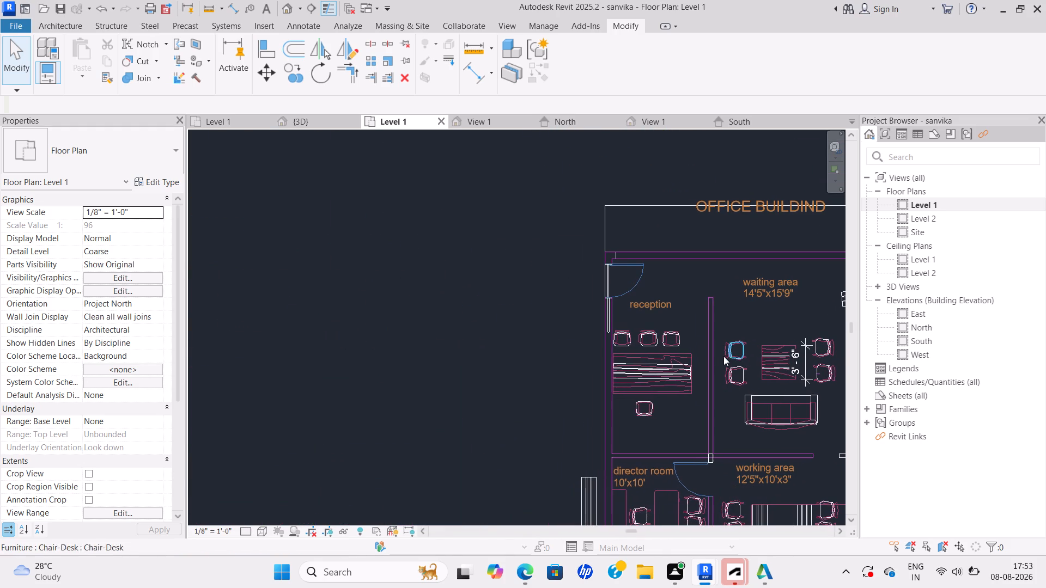
left_click(682, 360)
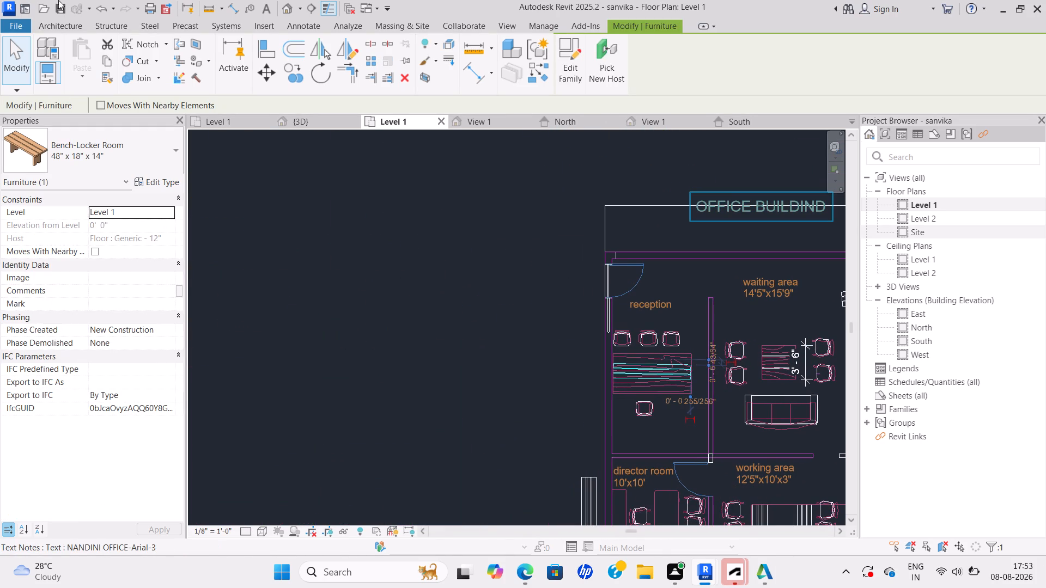
left_click(291, 80)
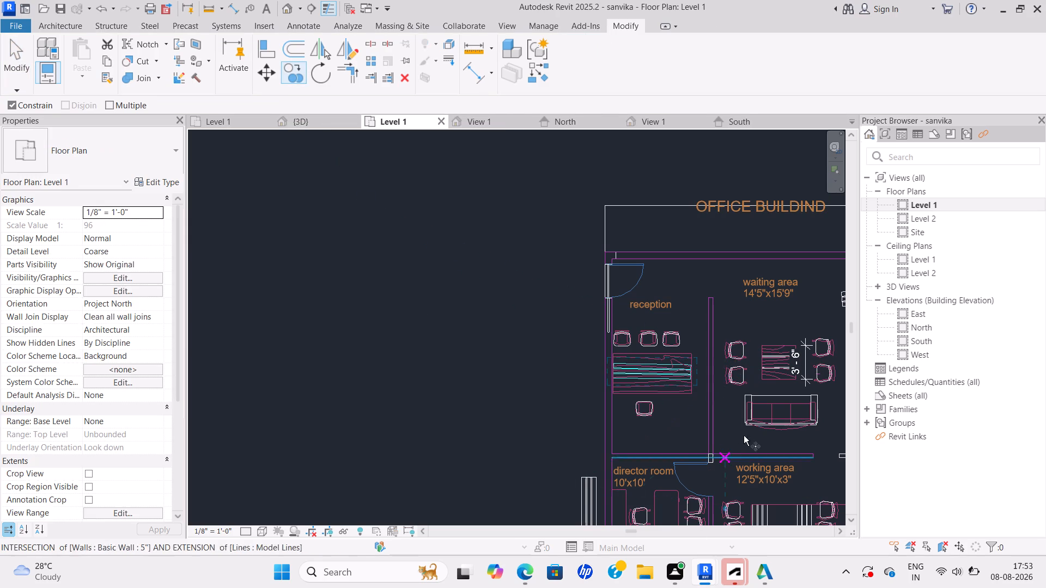
scroll(637, 481, "down", 2)
middle_click_drag(637, 475, 645, 348)
scroll(644, 346, "down", 1)
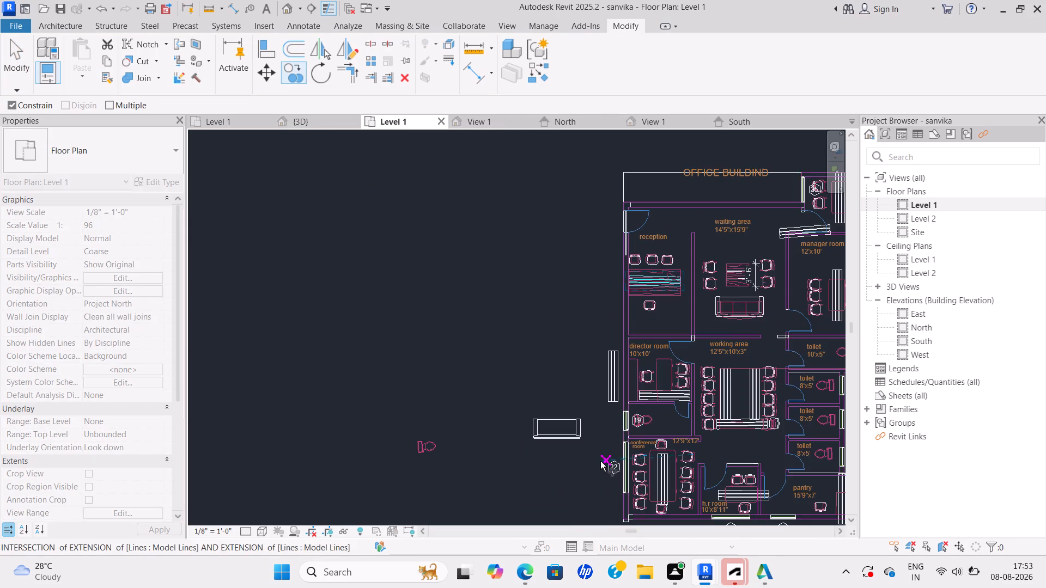
scroll(601, 458, "up", 5)
scroll(690, 292, "up", 5)
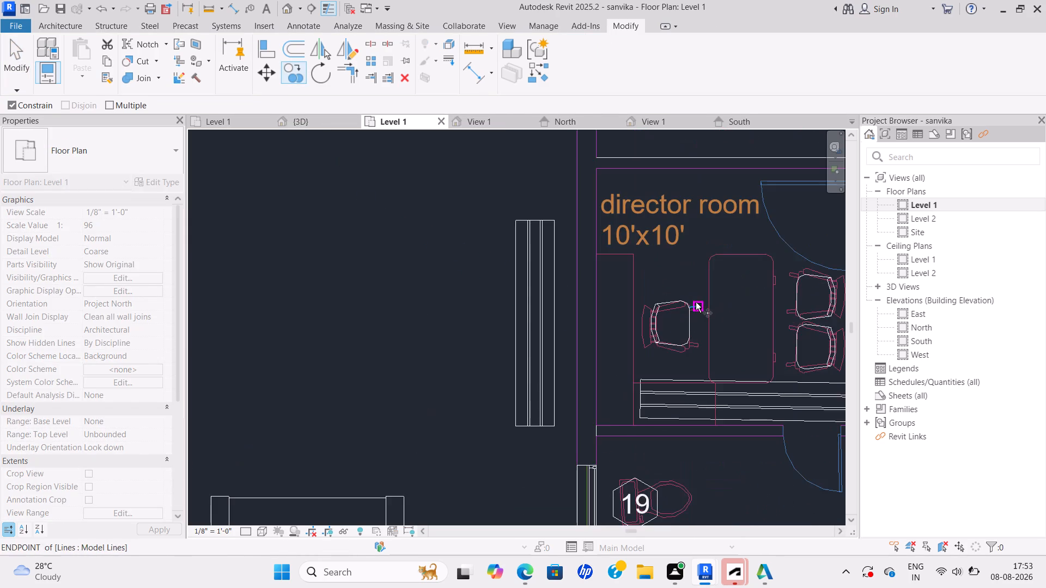
scroll(696, 299, "down", 1)
middle_click_drag(696, 303, 661, 402)
middle_click_drag(649, 226, 635, 368)
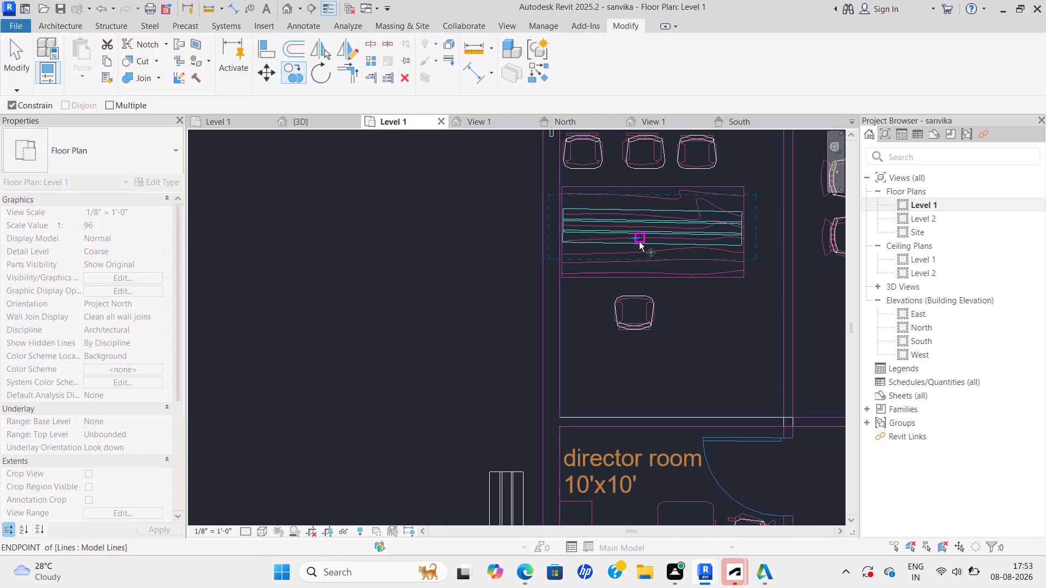
left_click(639, 242)
scroll(619, 321, "down", 3)
middle_click_drag(619, 326, 640, 245)
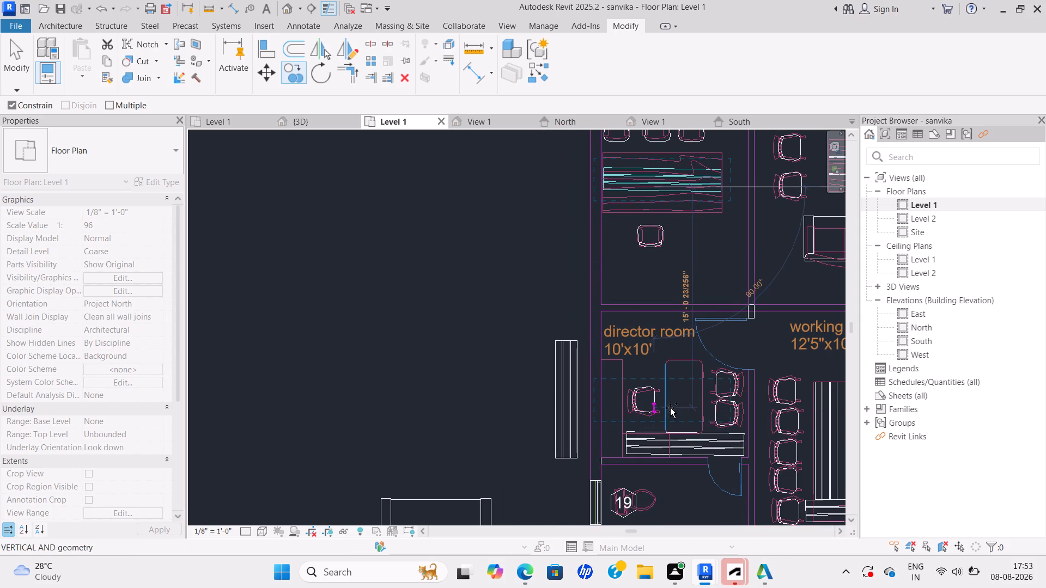
left_click(671, 408)
key("Escape")
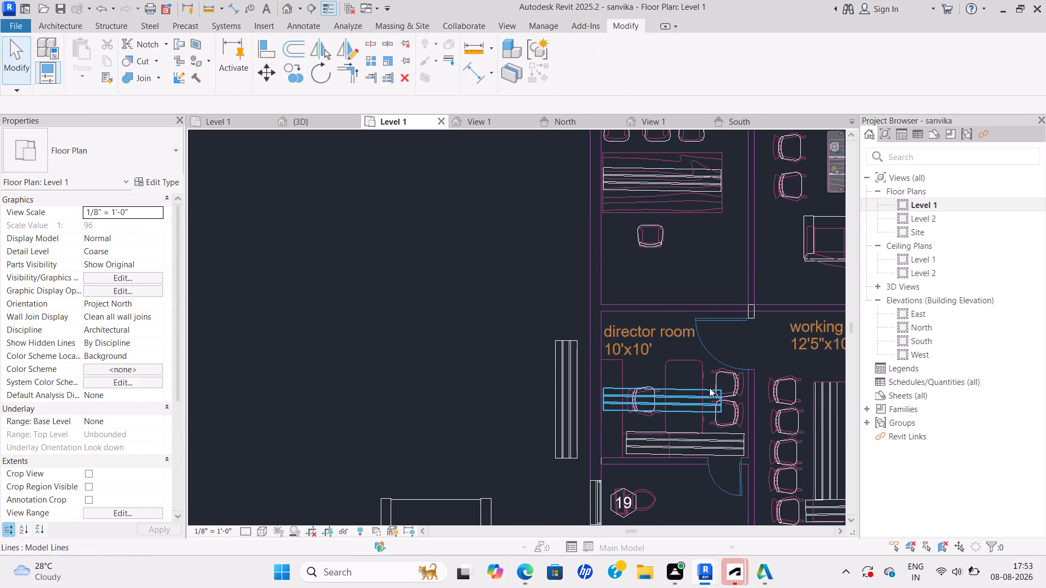
Rotate the copied bench in the director room about its centre by roughly a quarter turn, to a near-vertical position.
left_click(710, 388)
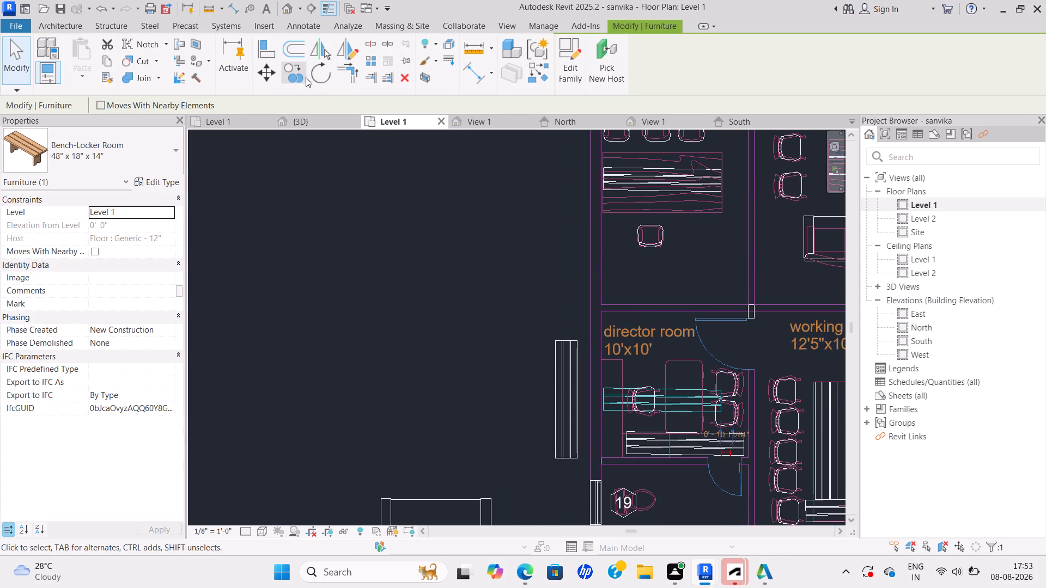
left_click(312, 78)
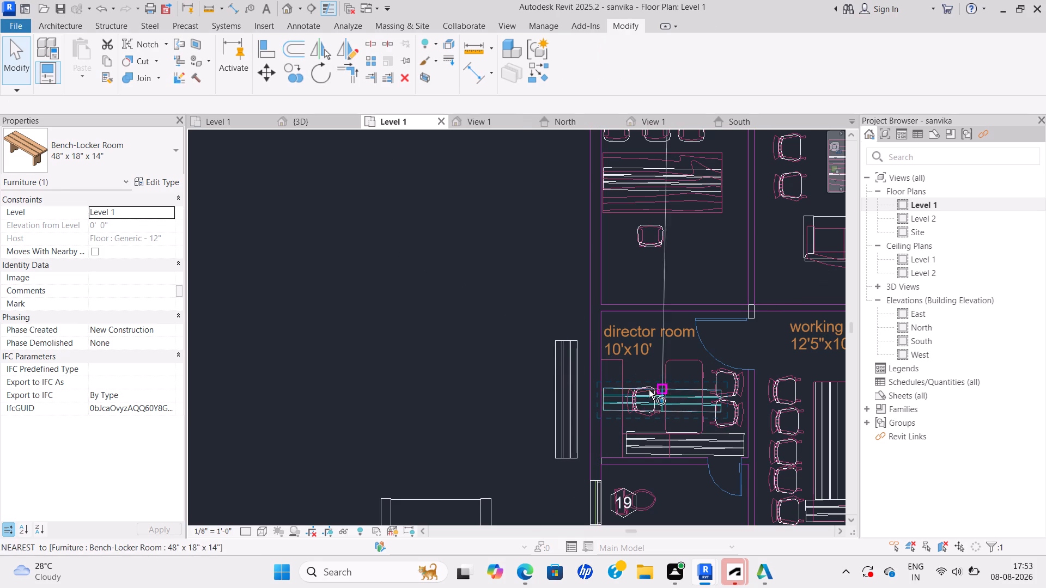
left_click(676, 380)
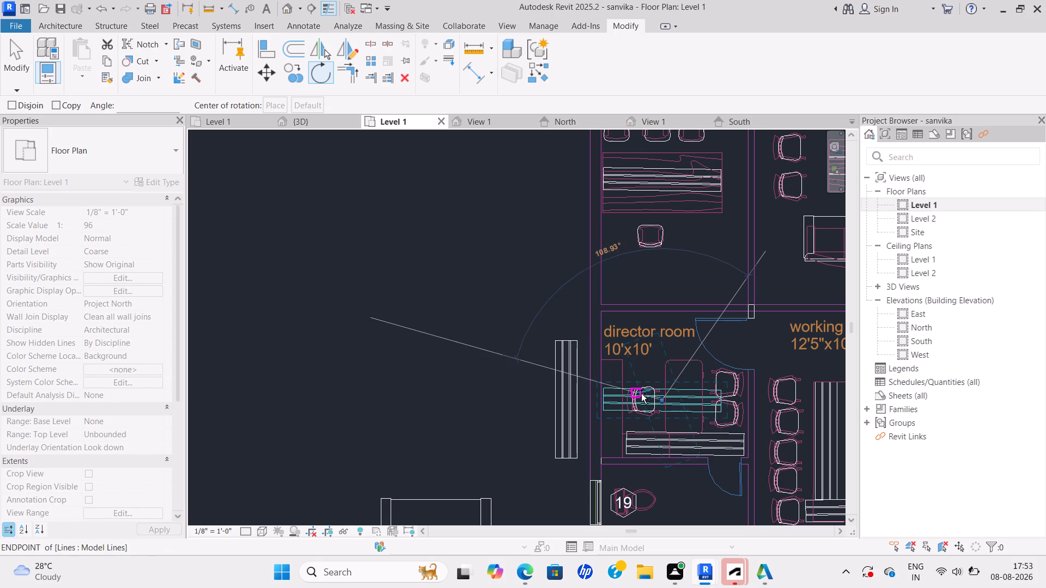
left_click(644, 390)
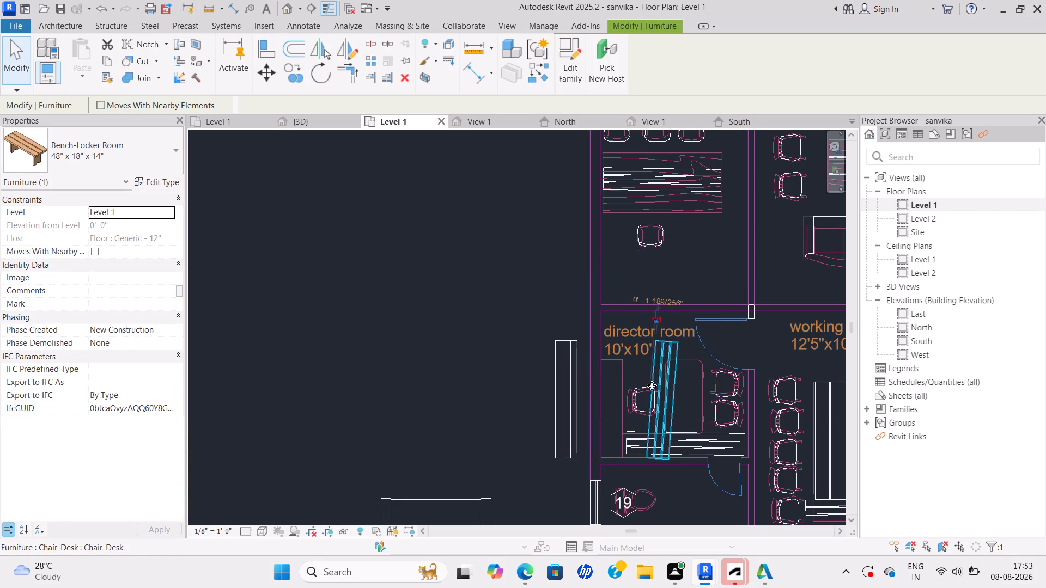
left_click(668, 384)
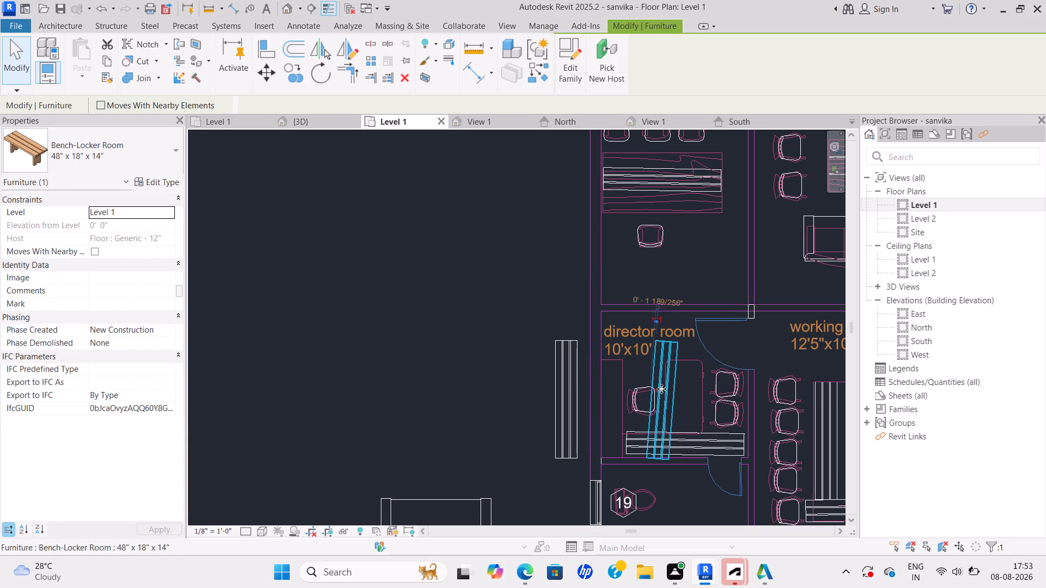
key("Escape")
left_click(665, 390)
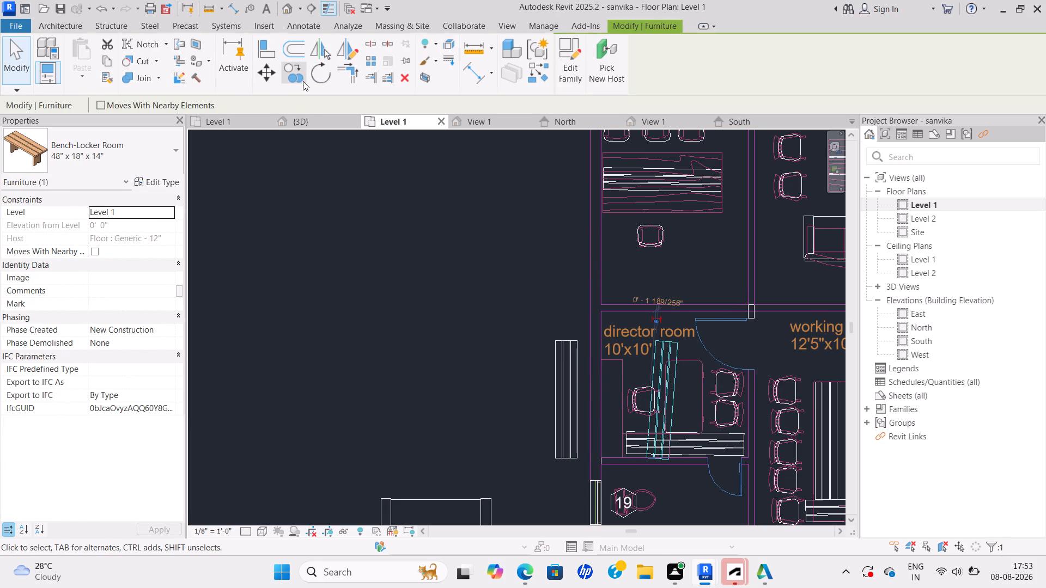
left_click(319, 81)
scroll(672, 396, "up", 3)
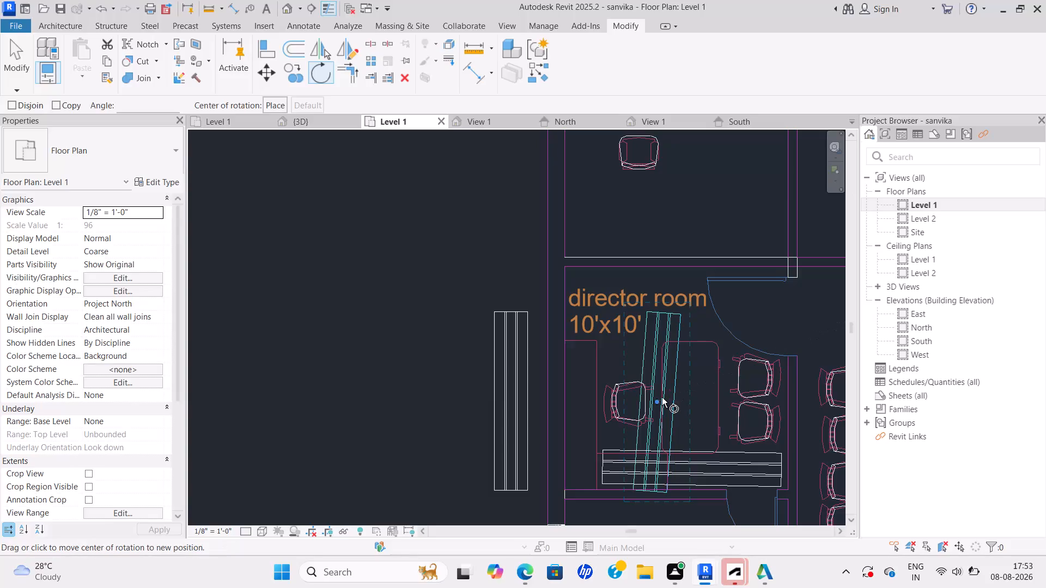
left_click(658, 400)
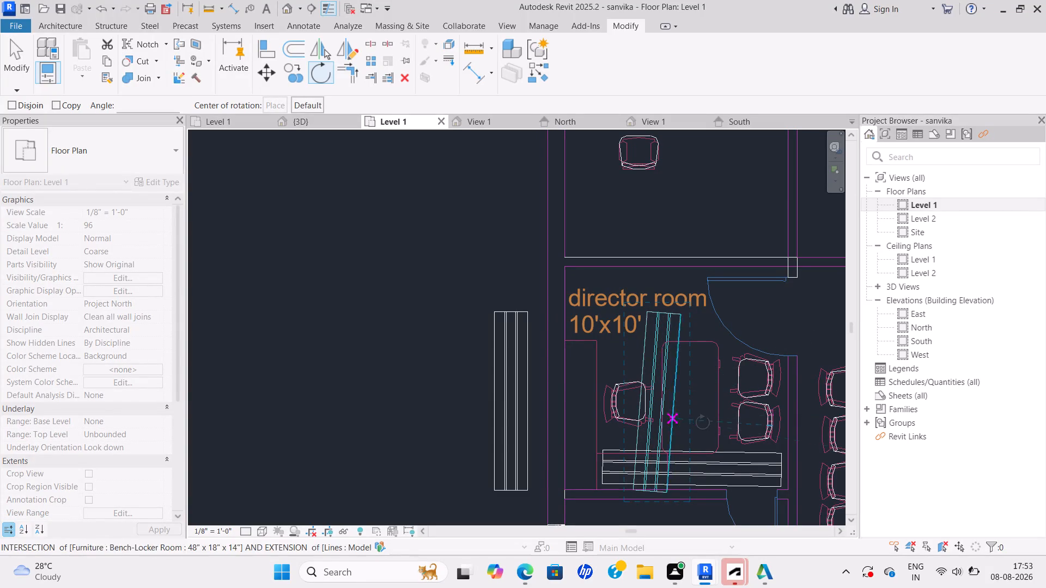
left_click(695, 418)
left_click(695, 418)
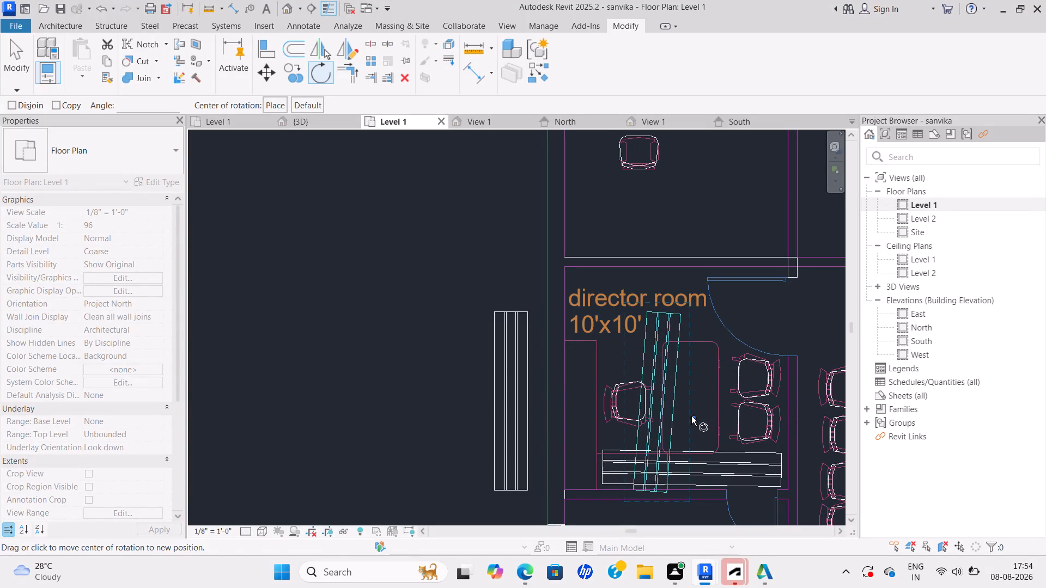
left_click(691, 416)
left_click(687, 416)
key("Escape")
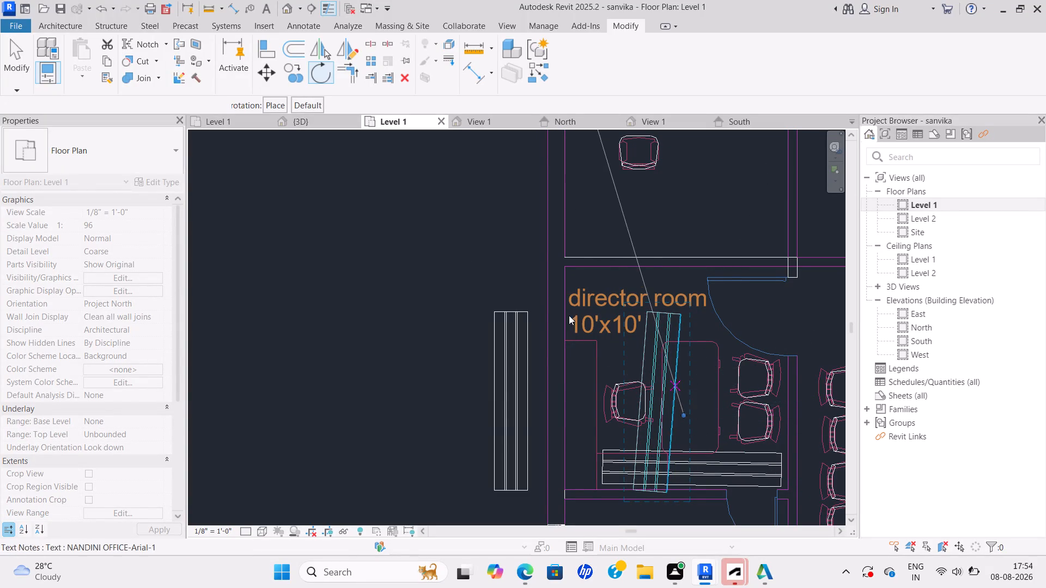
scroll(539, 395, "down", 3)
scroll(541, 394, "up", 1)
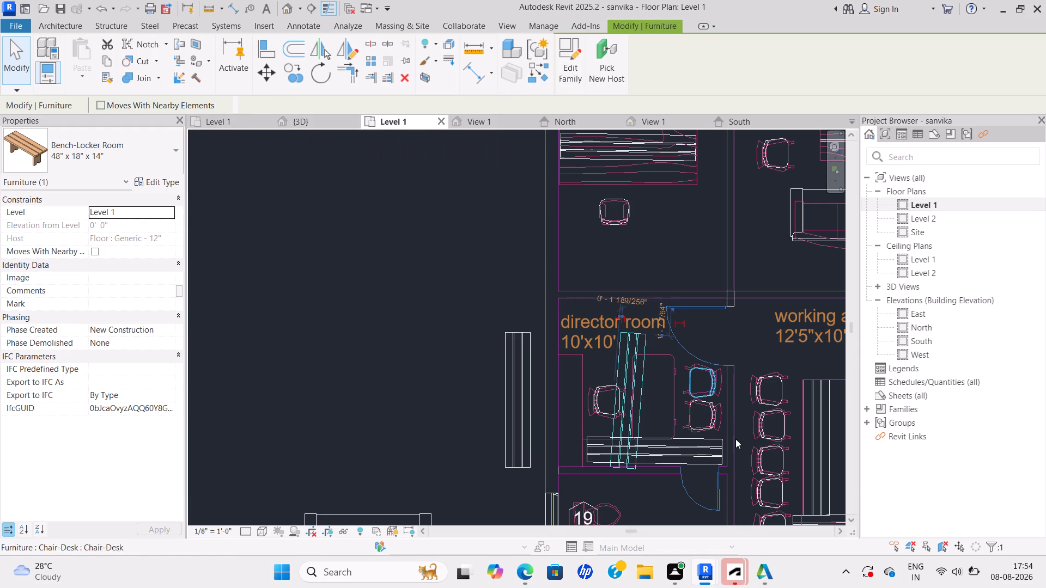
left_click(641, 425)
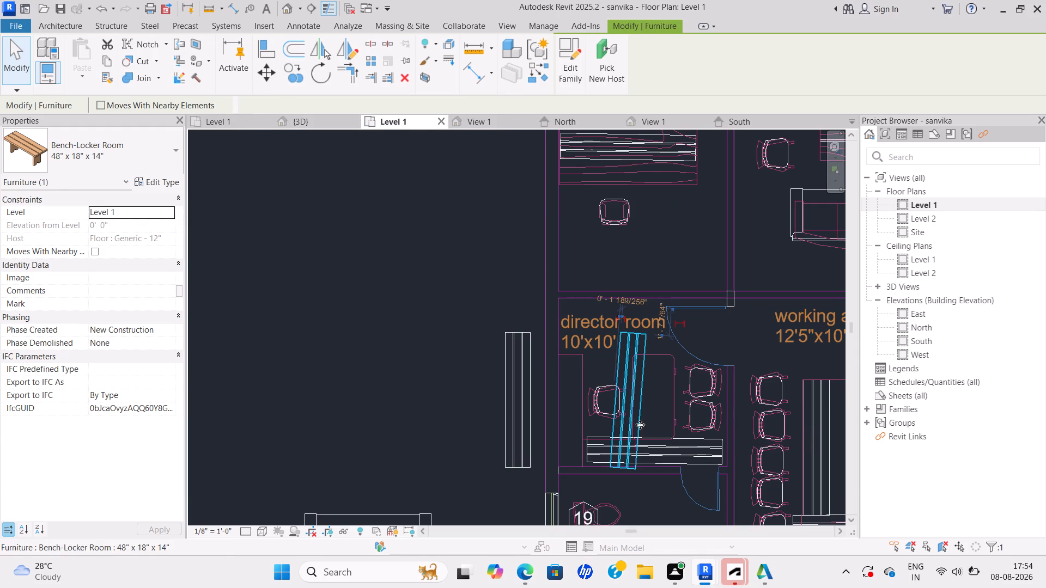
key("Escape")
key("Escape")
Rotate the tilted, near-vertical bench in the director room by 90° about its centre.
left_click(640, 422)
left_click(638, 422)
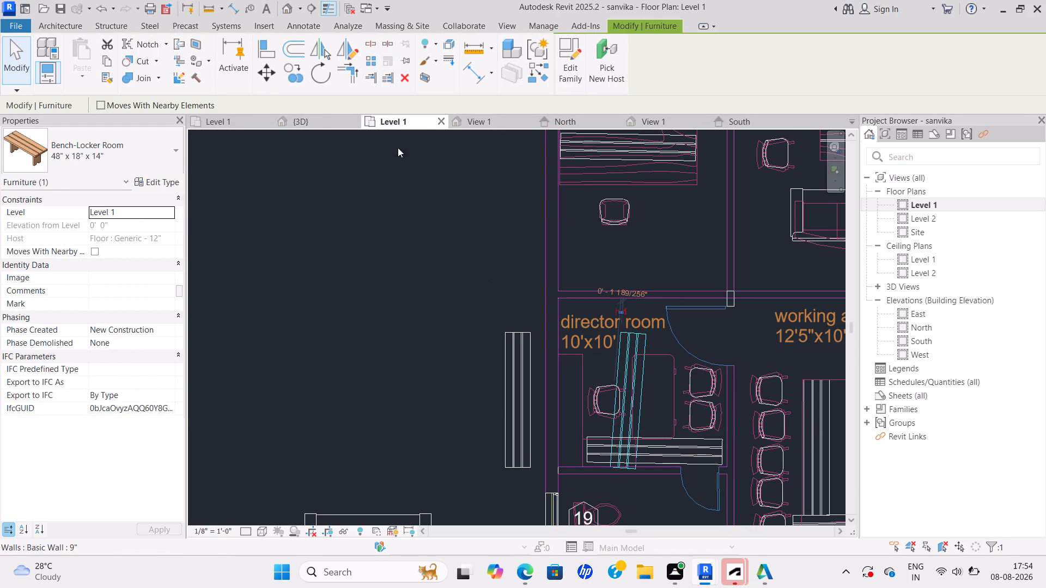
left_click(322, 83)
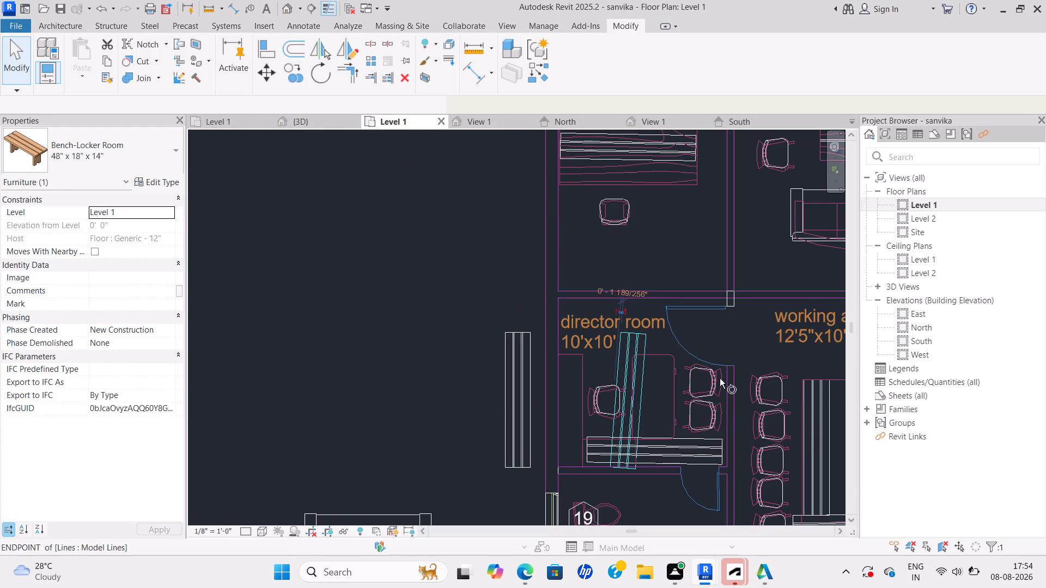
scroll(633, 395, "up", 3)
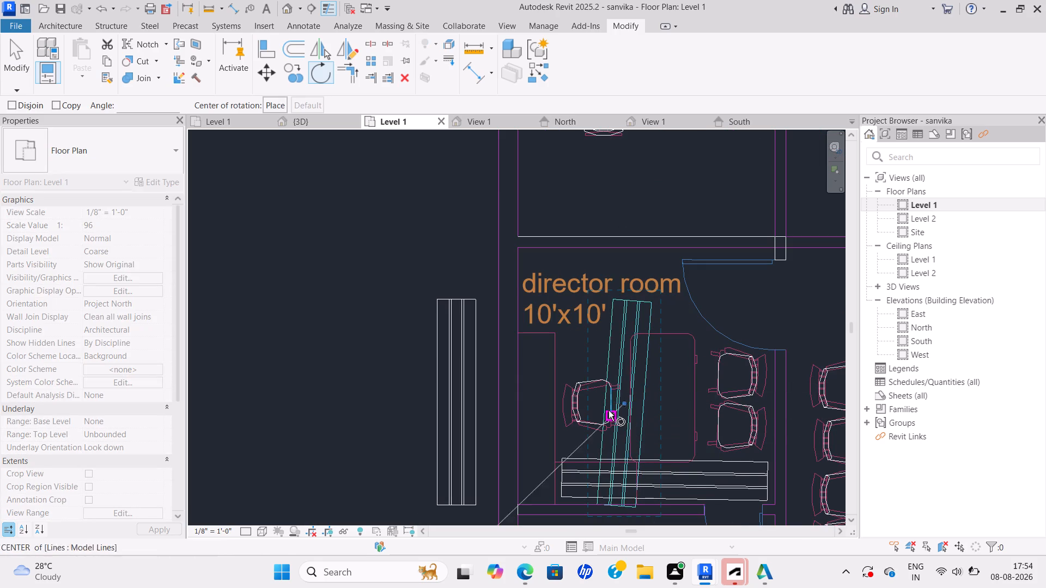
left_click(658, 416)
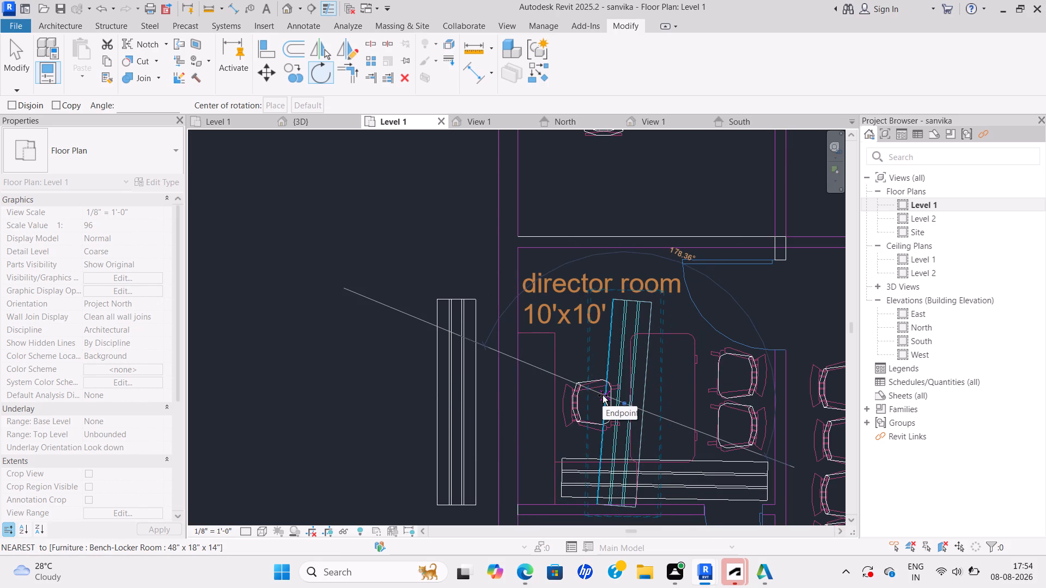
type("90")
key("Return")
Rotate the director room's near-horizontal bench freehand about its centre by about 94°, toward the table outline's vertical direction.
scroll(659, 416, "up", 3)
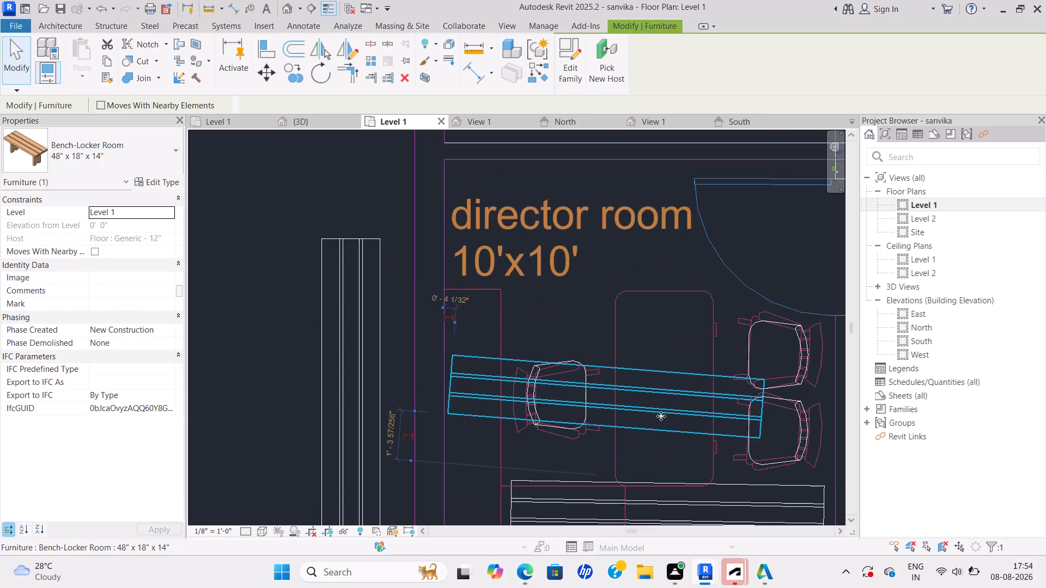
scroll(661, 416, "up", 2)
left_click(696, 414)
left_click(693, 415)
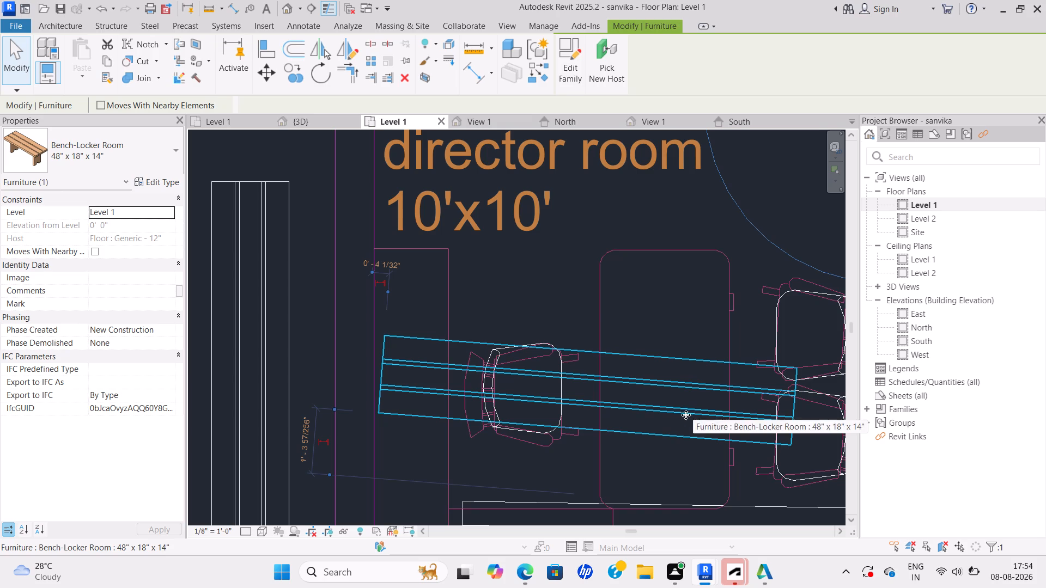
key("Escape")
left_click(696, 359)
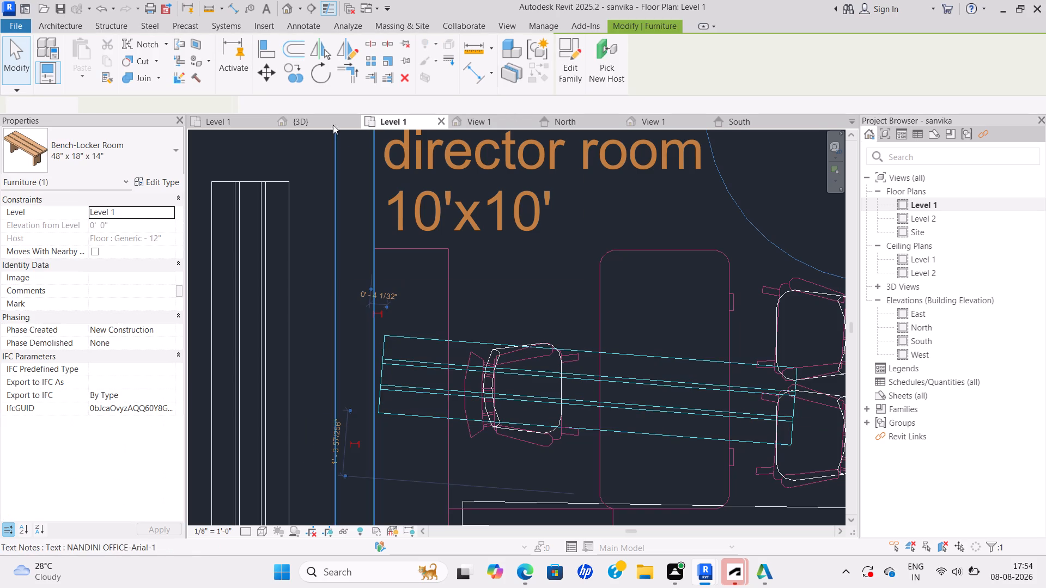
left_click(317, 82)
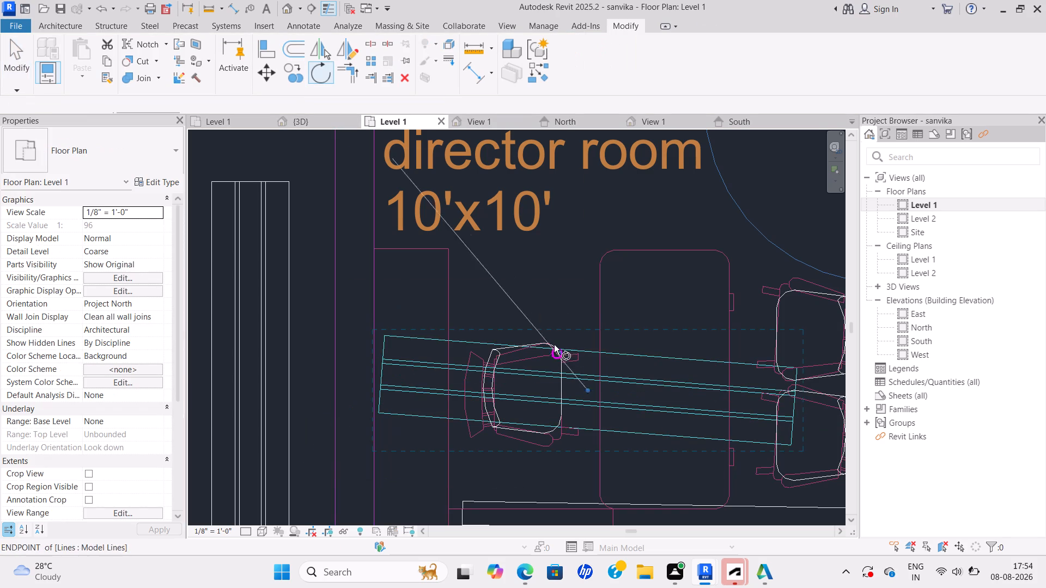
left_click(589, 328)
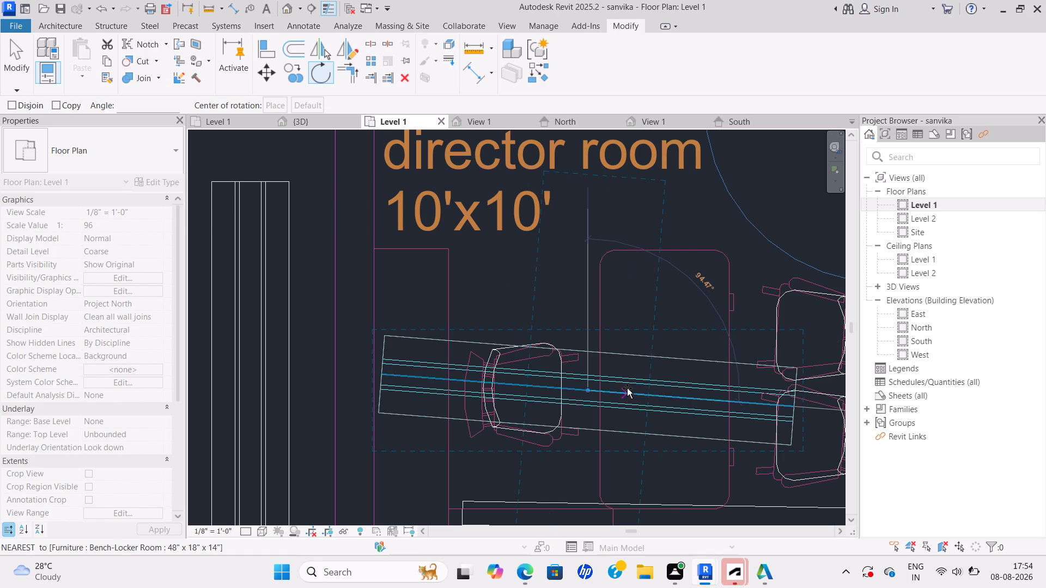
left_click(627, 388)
Delete the tilted locker-room bench between the director room's single chair and its table outline.
scroll(610, 365, "up", 1)
scroll(610, 365, "down", 4)
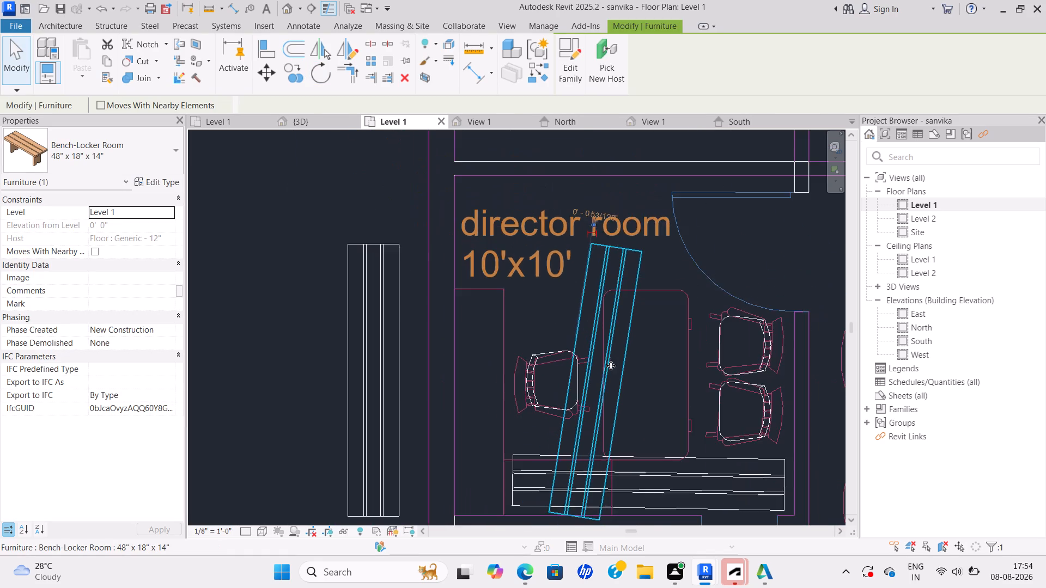
scroll(612, 368, "down", 2)
left_click(617, 387)
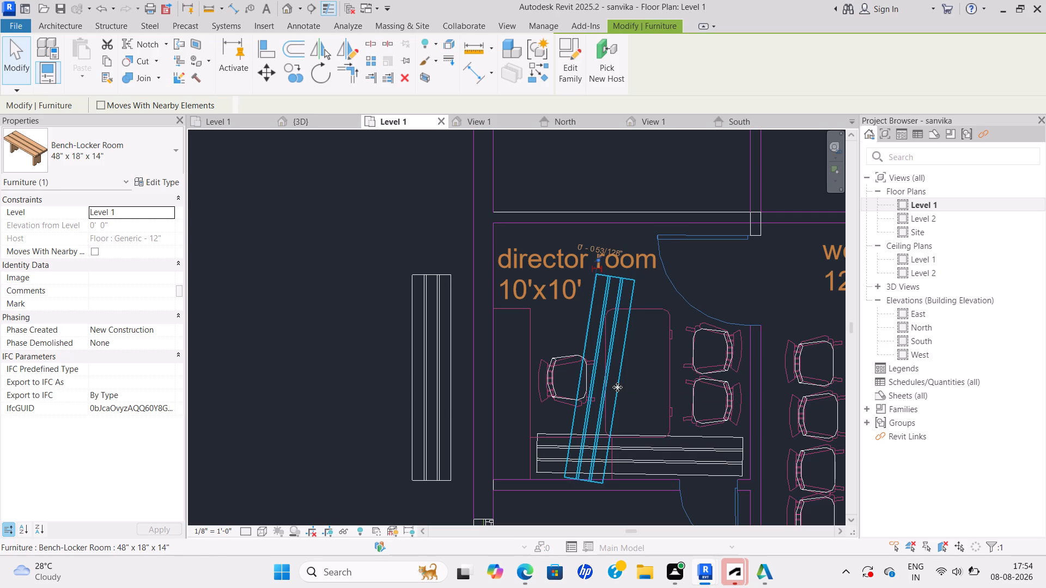
key("Delete")
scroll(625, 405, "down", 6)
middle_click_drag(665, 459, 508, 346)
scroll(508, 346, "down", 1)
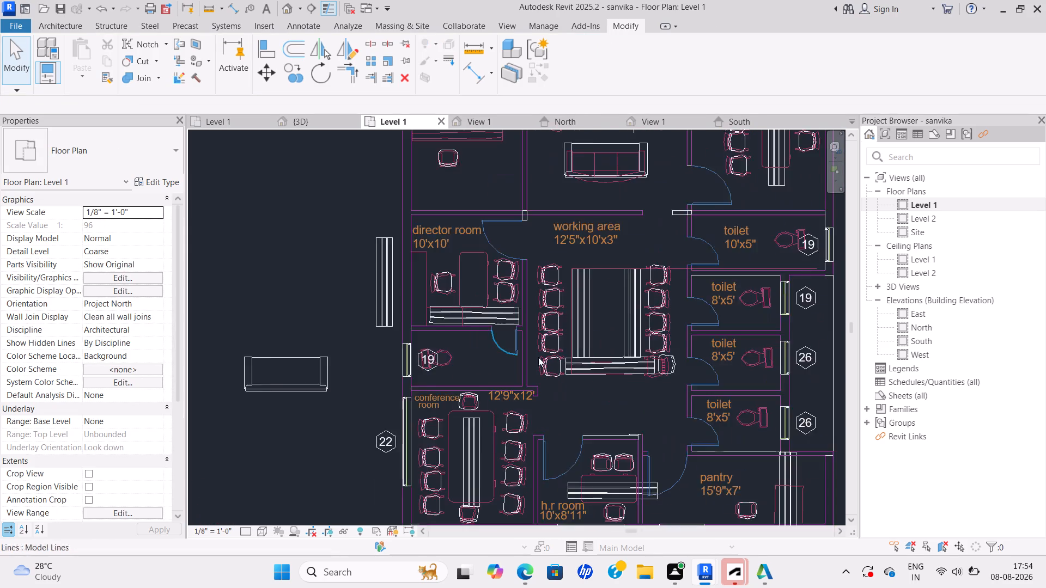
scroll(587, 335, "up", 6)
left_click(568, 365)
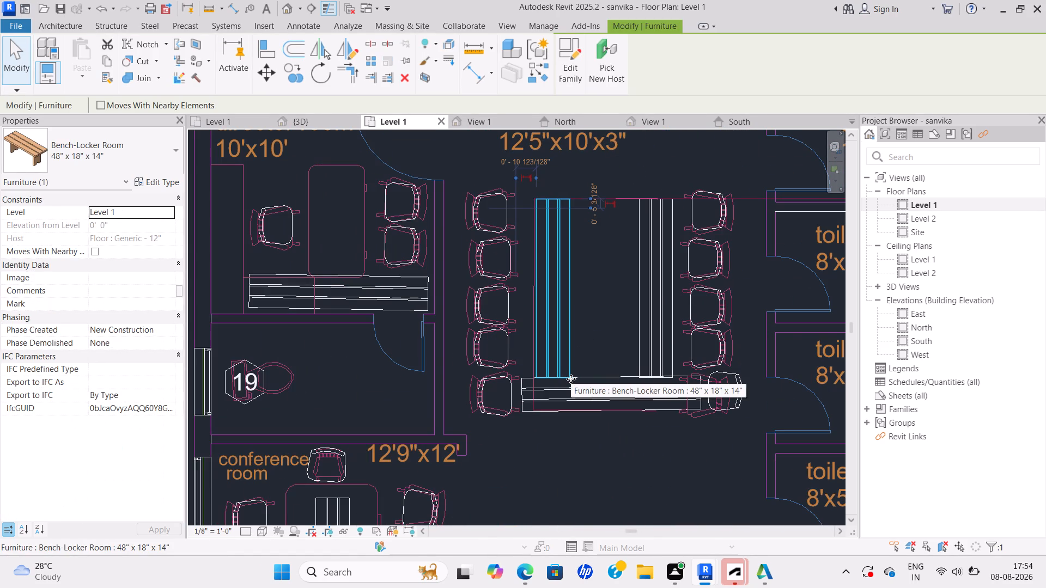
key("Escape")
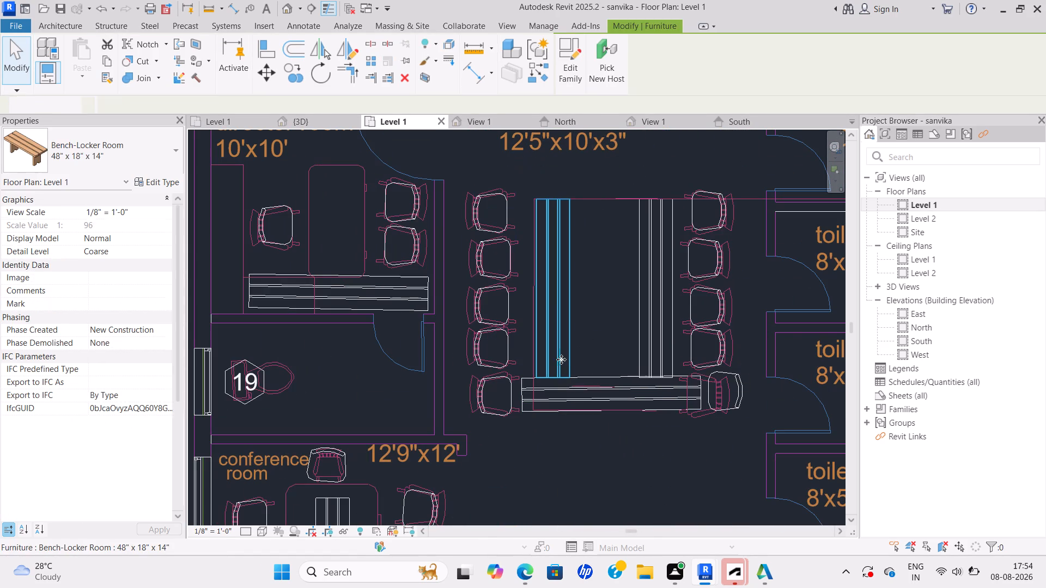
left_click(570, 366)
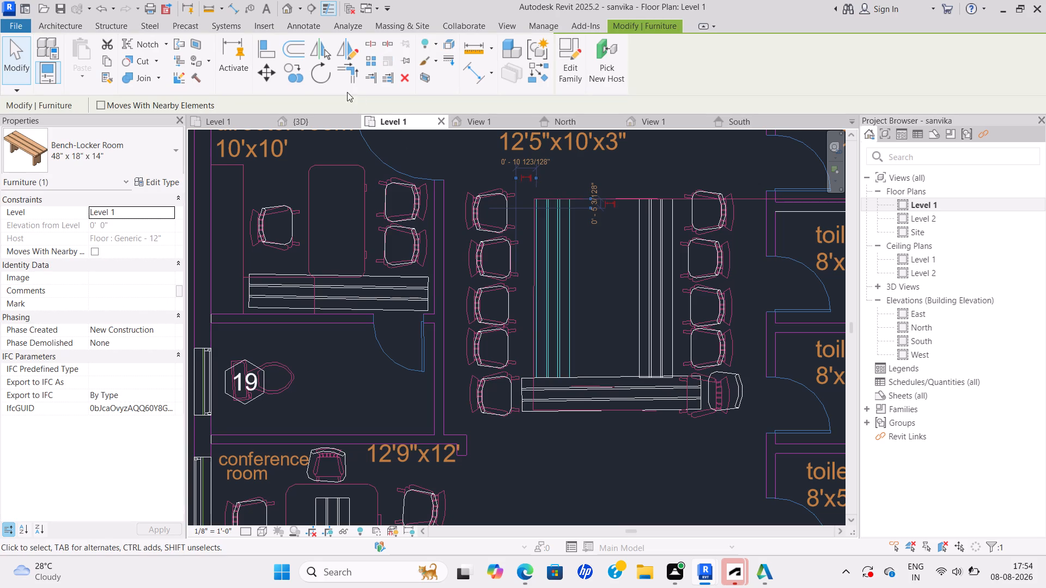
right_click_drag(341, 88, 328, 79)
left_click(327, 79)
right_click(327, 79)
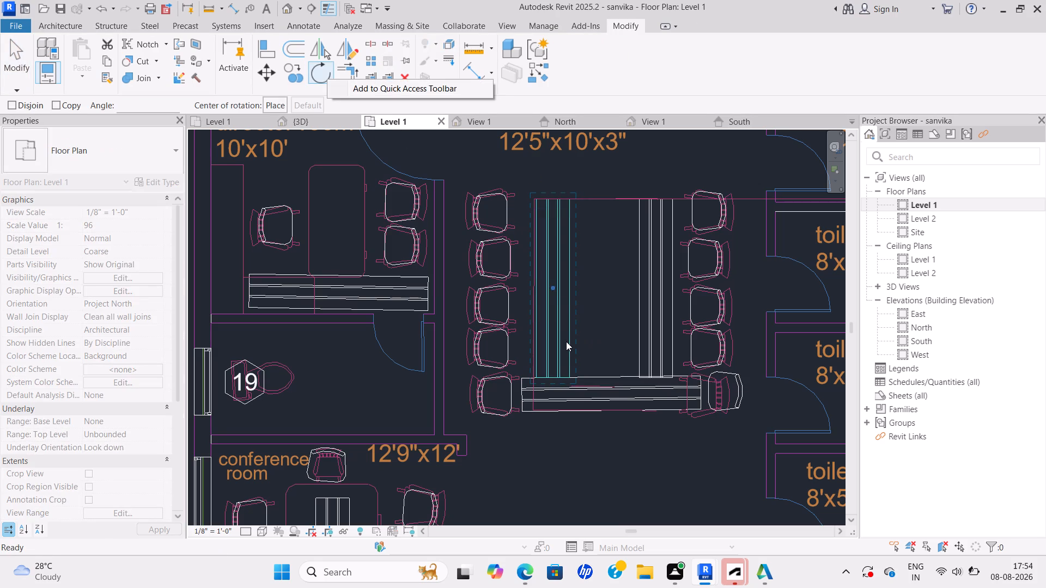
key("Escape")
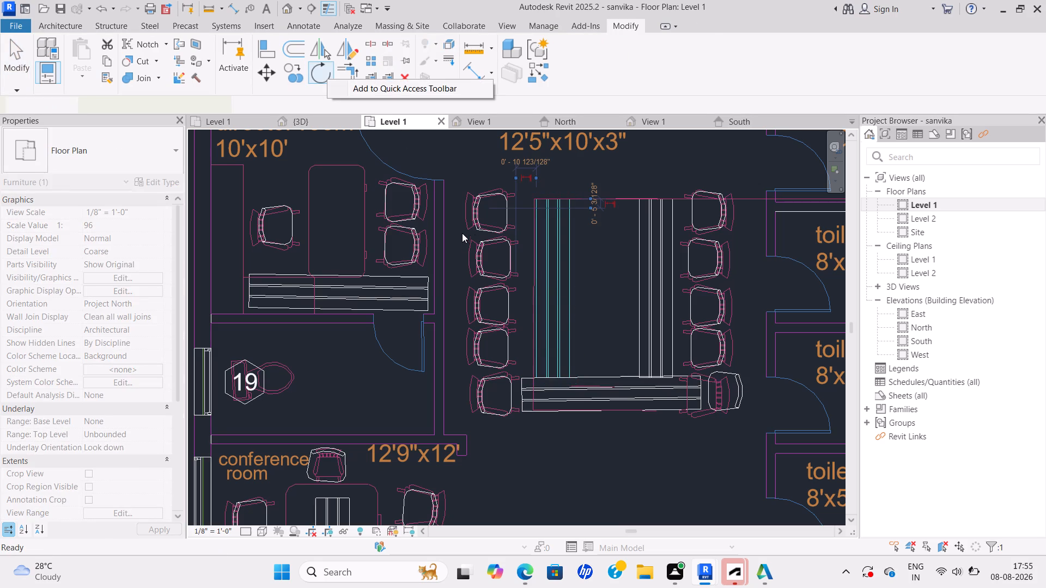
Copy the working area's left vertical locker-room bench horizontally into the director room, just inside its left wall.
left_click(569, 314)
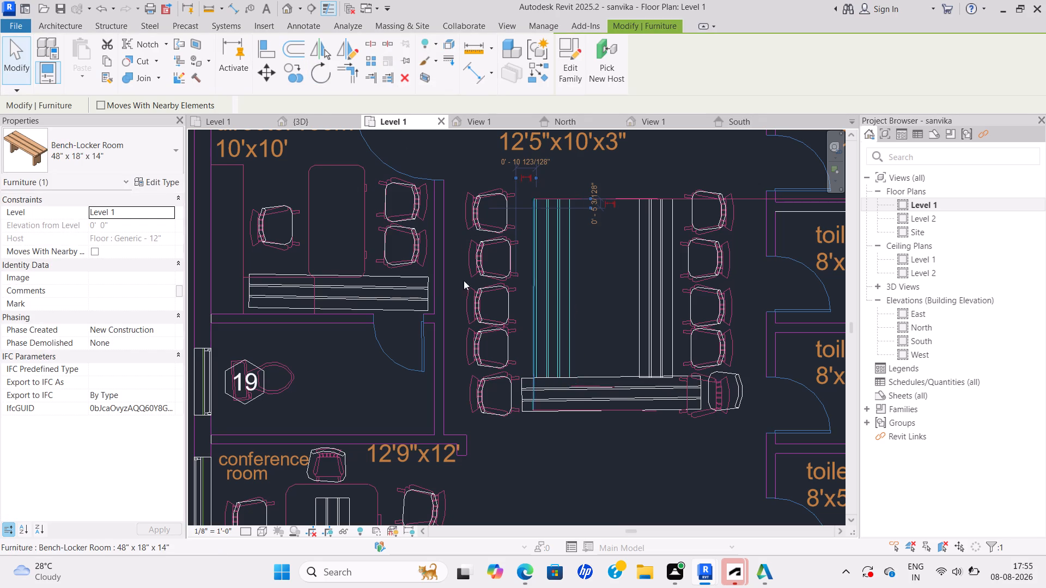
right_click(293, 85)
right_click(294, 82)
left_click(297, 80)
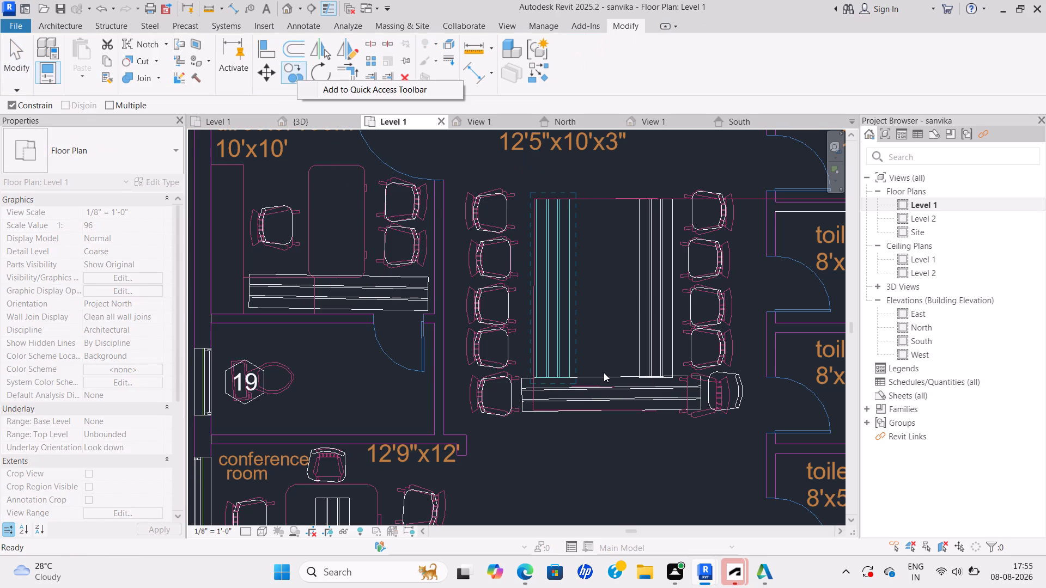
left_click(574, 365)
middle_click_drag(363, 412, 511, 456)
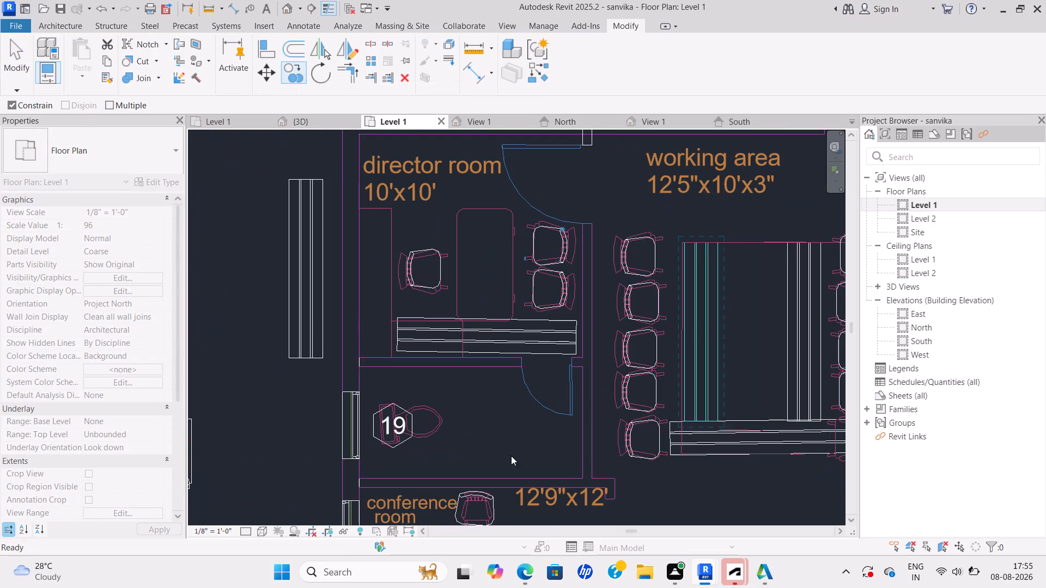
left_click(682, 412)
scroll(398, 423, "down", 1)
middle_click_drag(404, 423, 418, 427)
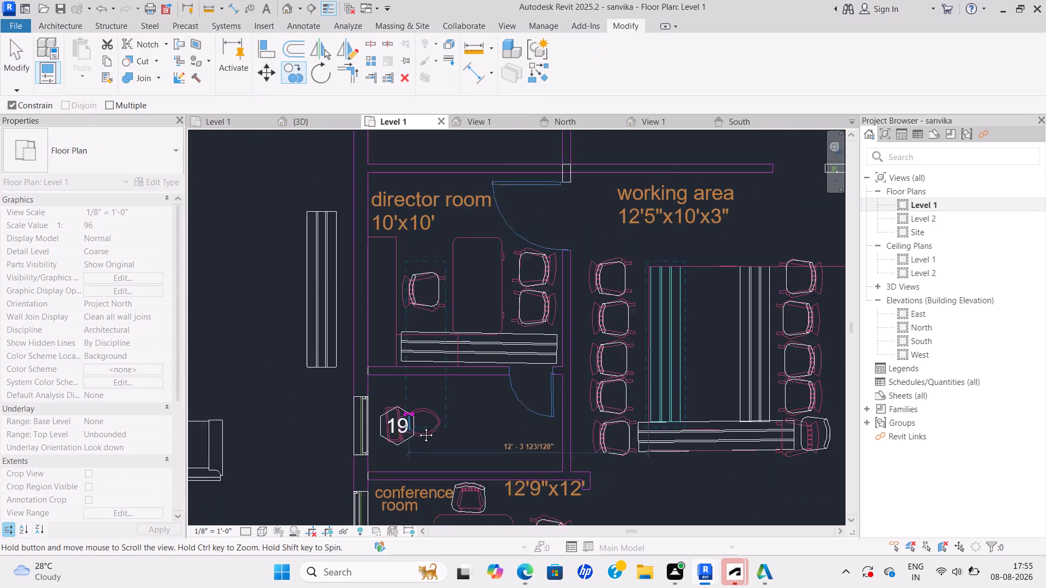
middle_click_drag(418, 427, 475, 448)
scroll(453, 406, "up", 4)
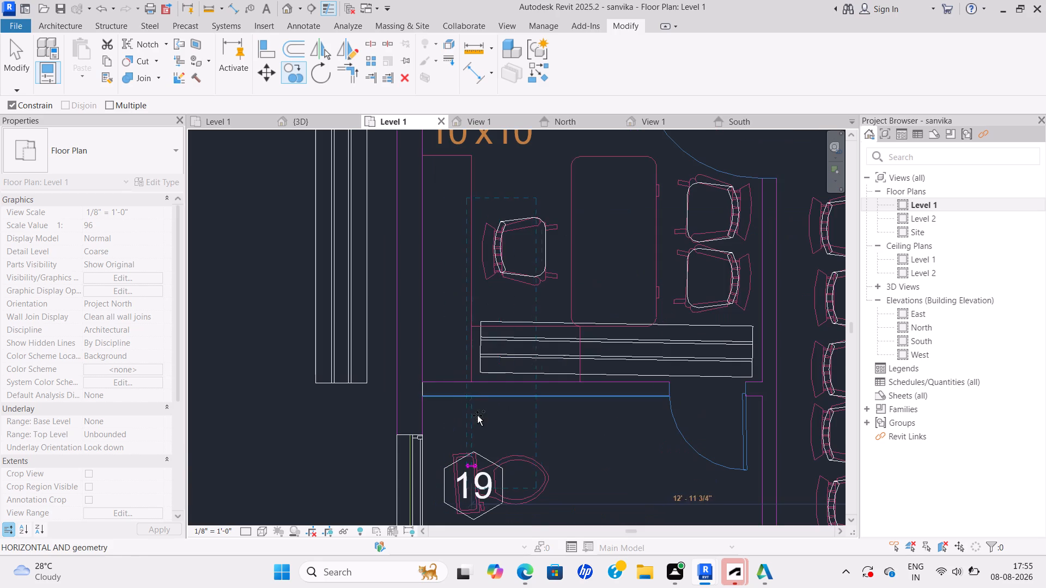
scroll(478, 257, "down", 1)
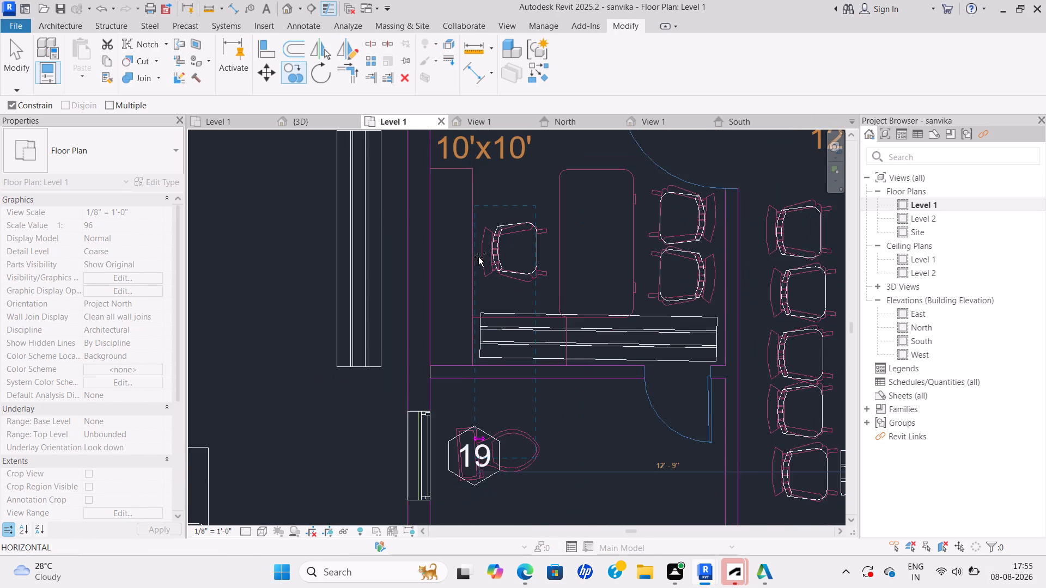
middle_click_drag(478, 257, 484, 290)
scroll(484, 290, "down", 1)
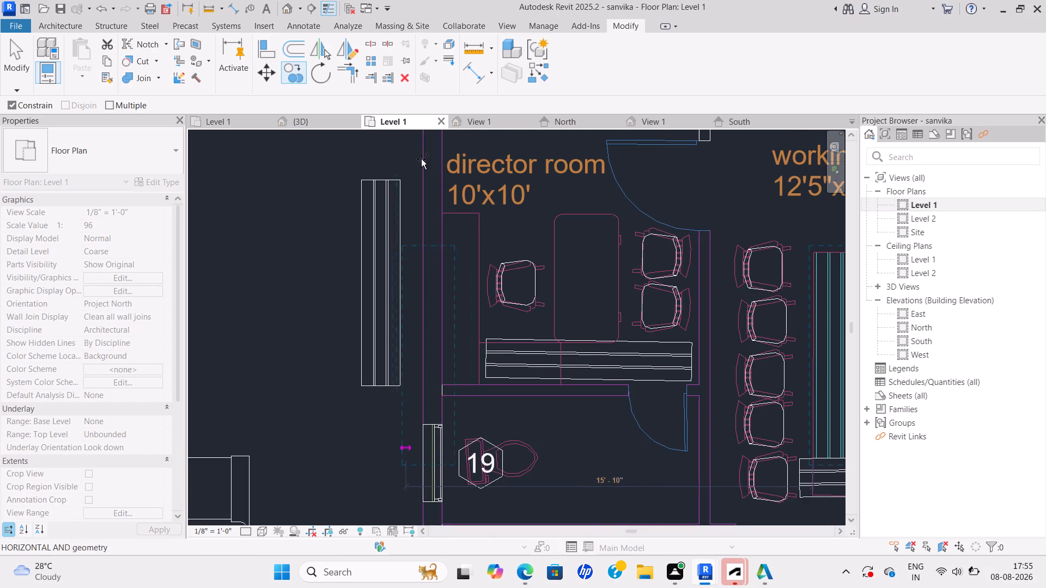
left_click(448, 134)
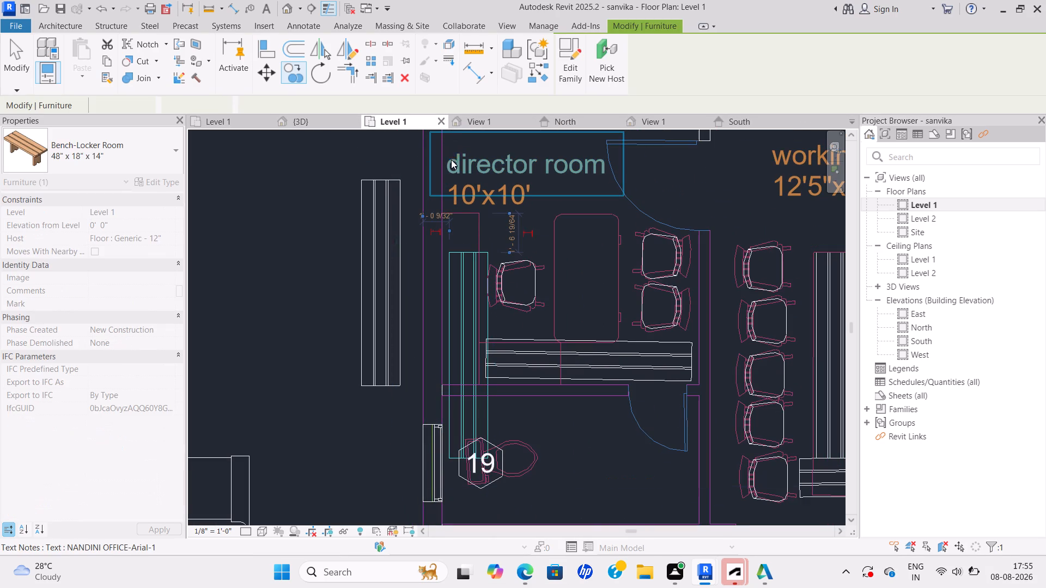
key("Escape")
Set the director room locker-room bench's type dimensions to depth 2', height 3' and width 3'.
scroll(495, 251, "down", 2)
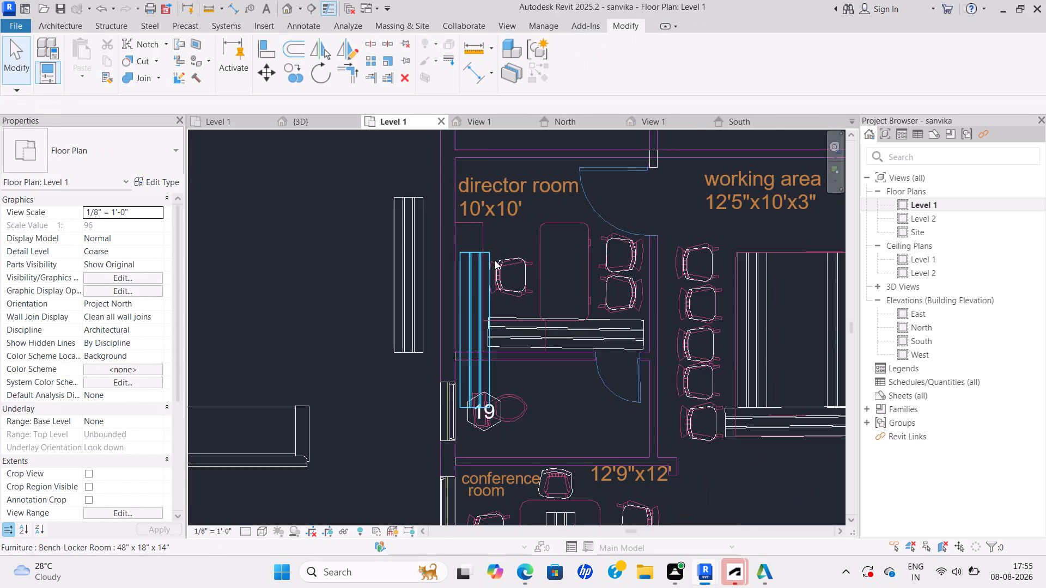
scroll(495, 260, "down", 2)
middle_click_drag(495, 261, 525, 309)
scroll(525, 310, "down", 1)
scroll(510, 314, "up", 1)
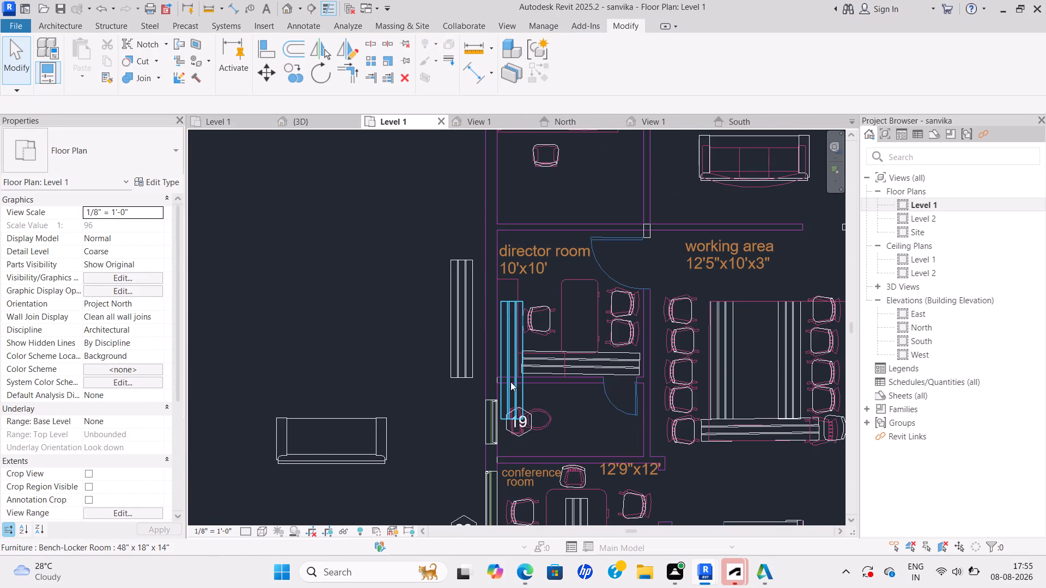
scroll(510, 382, "up", 5)
scroll(511, 382, "down", 1)
left_click(518, 389)
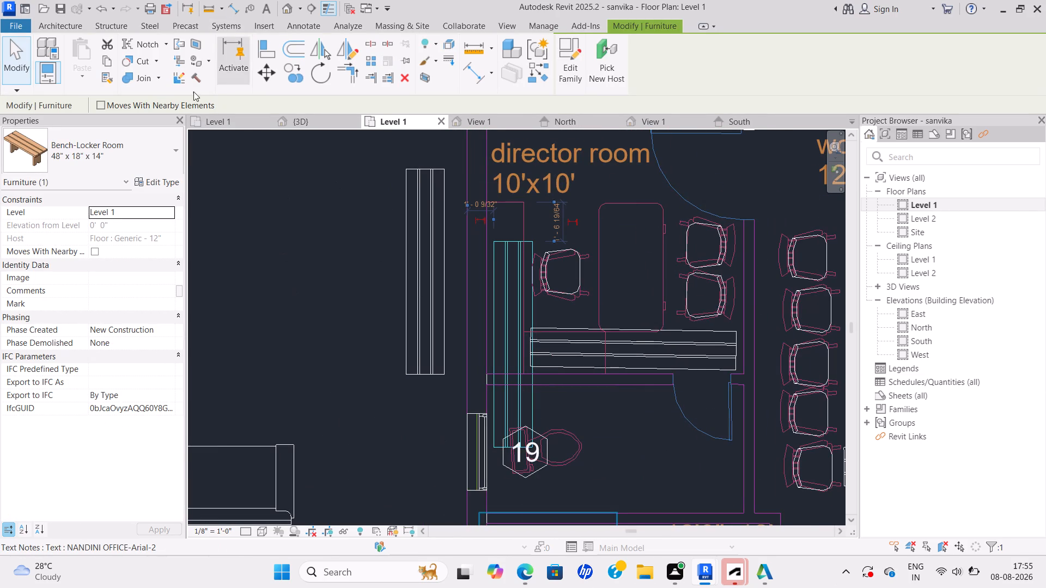
left_click(155, 181)
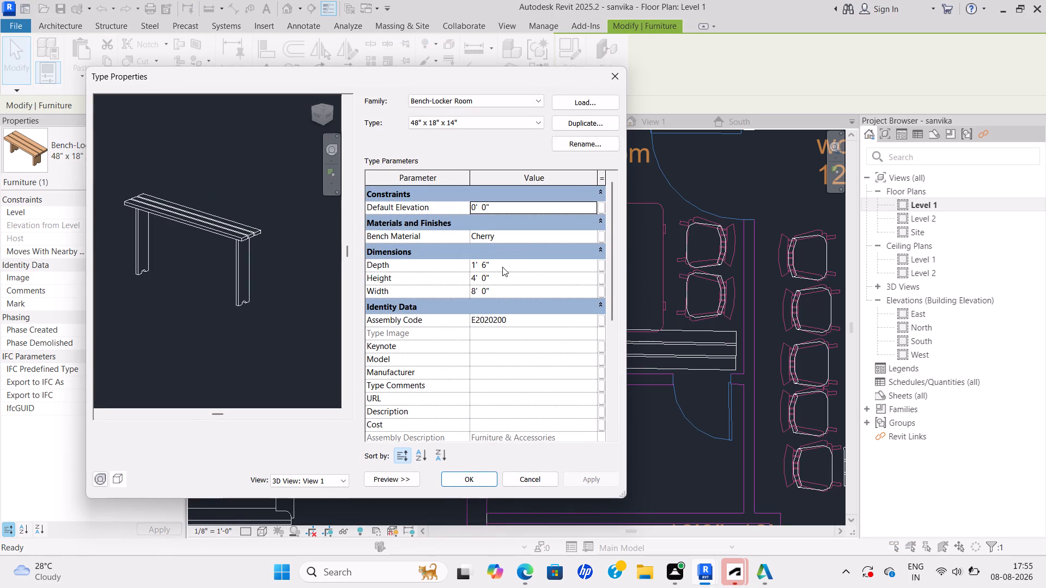
left_click(501, 266)
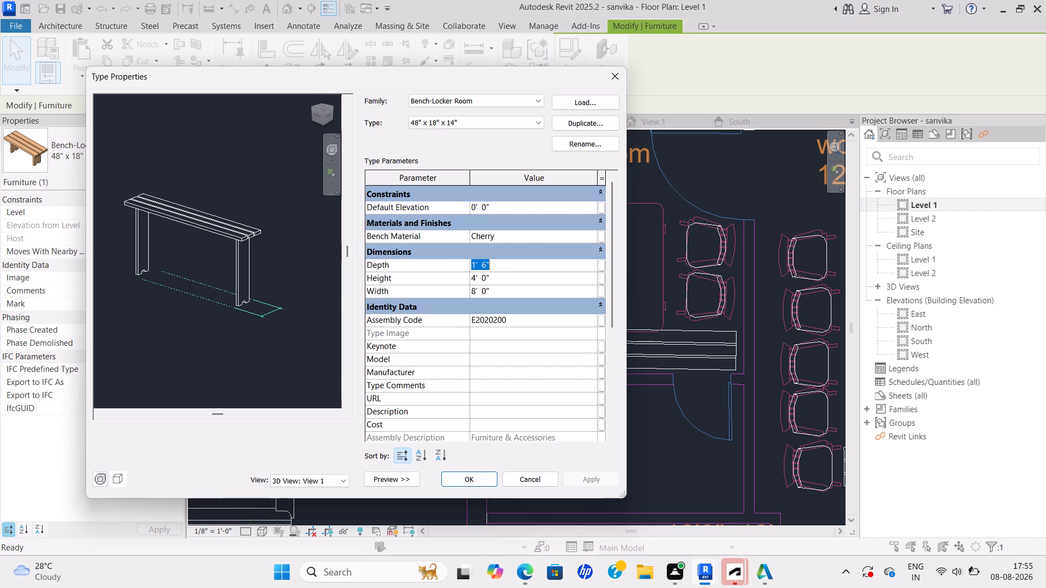
key("BackSpace")
key("BackSpace")
key("BackSpace")
key("BackSpace")
key("BackSpace")
key("BackSpace")
key("BackSpace")
key("BackSpace")
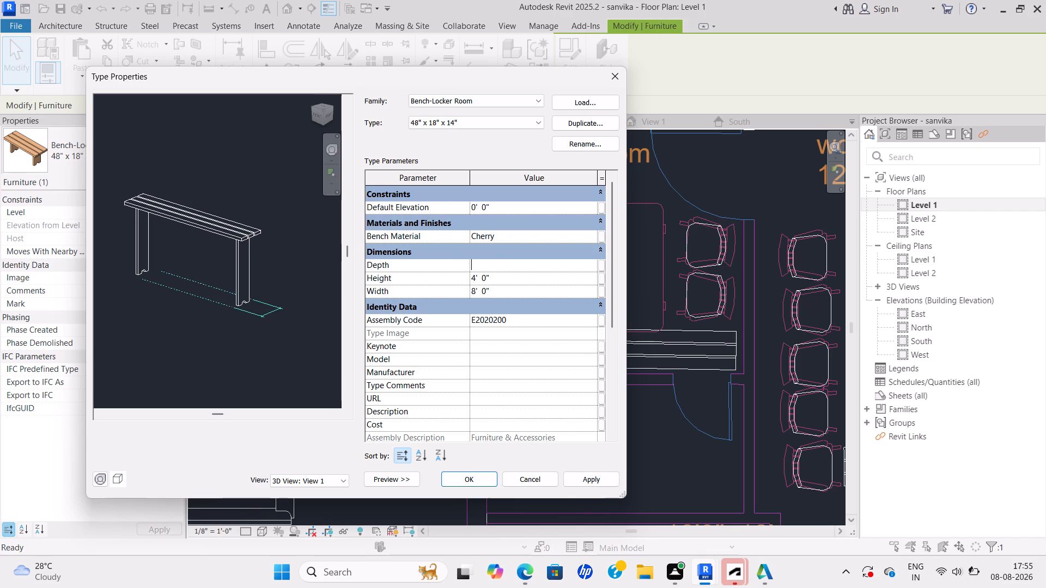
type("2'")
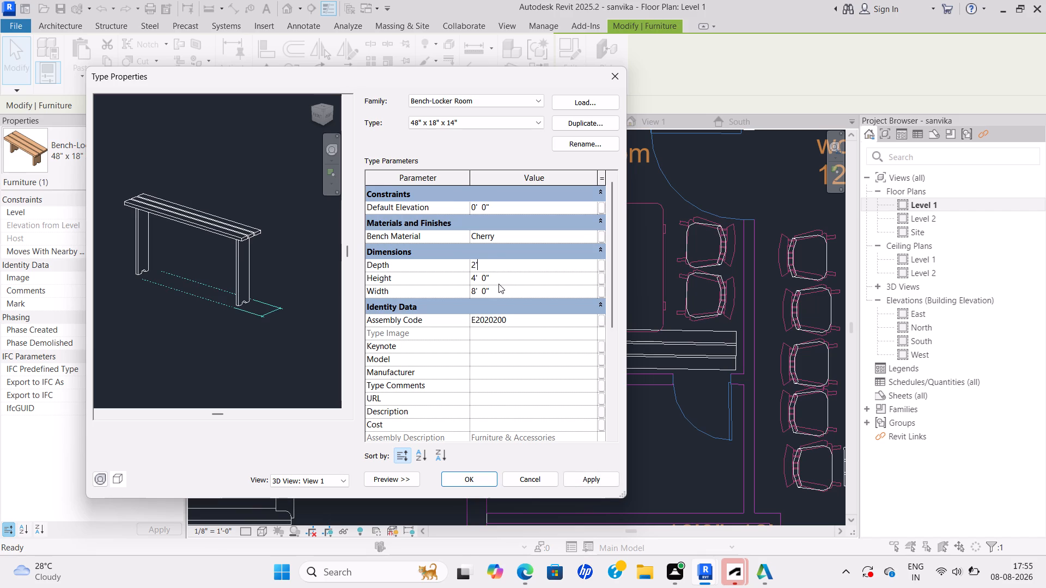
left_click(498, 281)
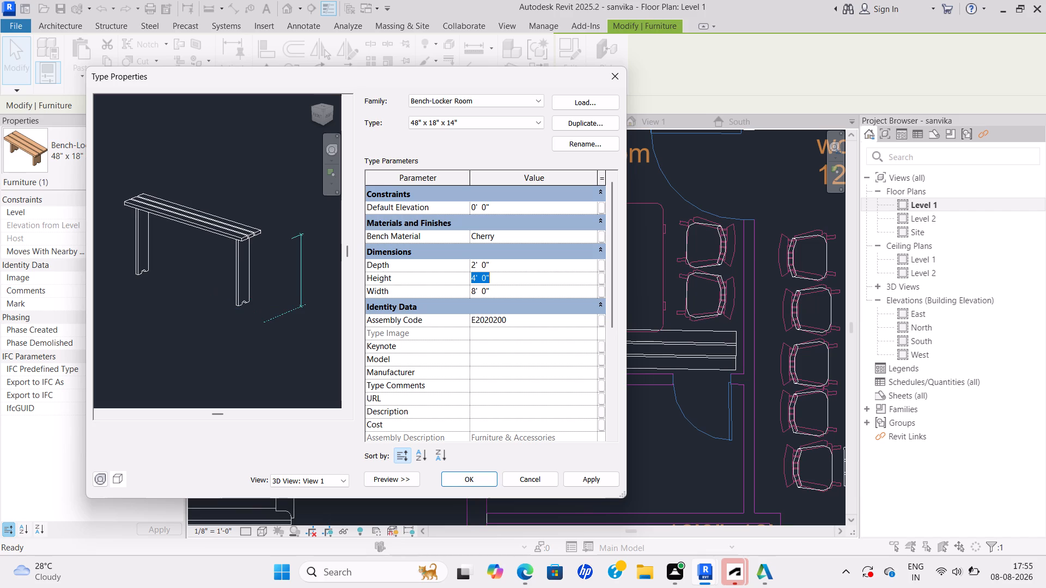
key("BackSpace")
key("BackSpace")
type("3'")
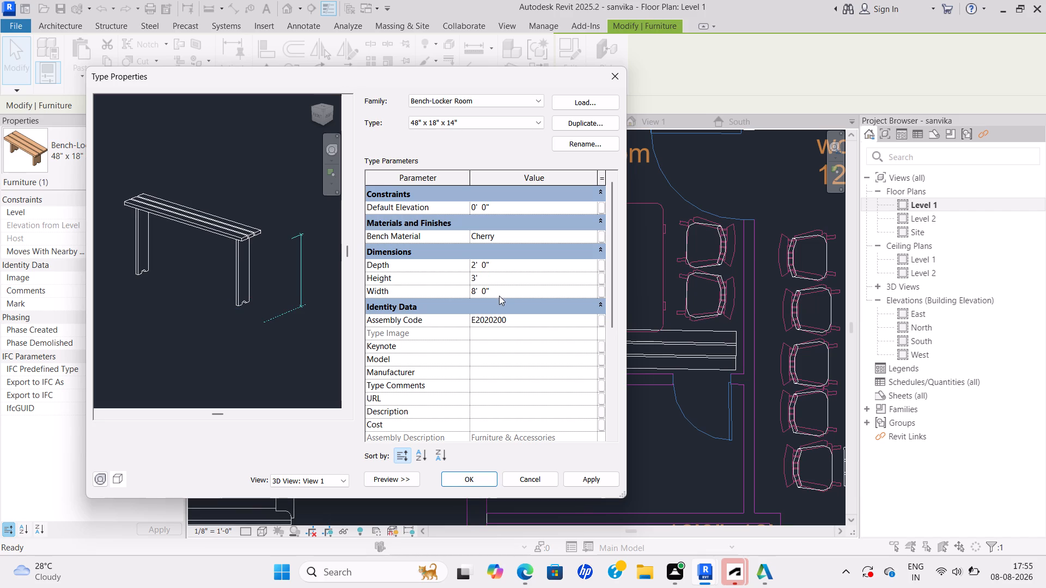
left_click(498, 293)
key("BackSpace")
key("BackSpace")
key("BackSpace")
key("BackSpace")
key("BackSpace")
key("BackSpace")
key("BackSpace")
key("BackSpace")
key("BackSpace")
key("BackSpace")
key("BackSpace")
key("BackSpace")
key("BackSpace")
key("BackSpace")
key("BackSpace")
key("BackSpace")
key("BackSpace")
key("BackSpace")
key("BackSpace")
key("BackSpace")
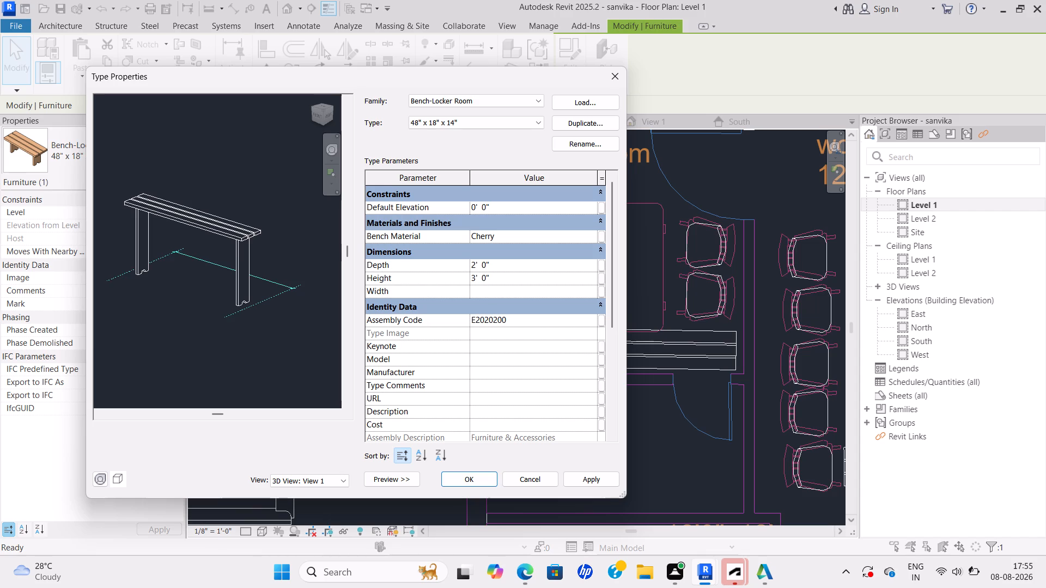
key("3")
key("apostrophe")
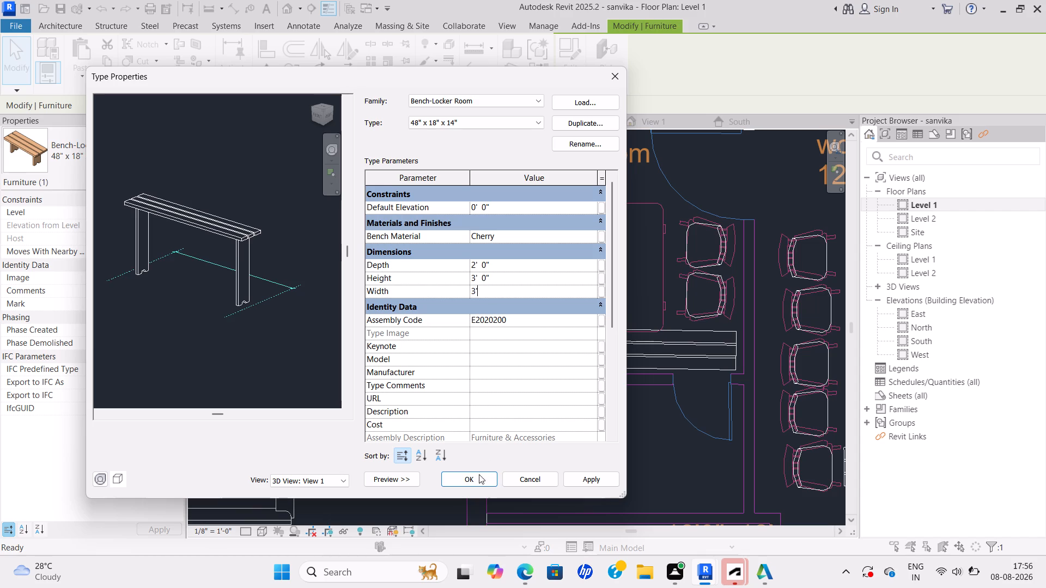
left_click(477, 479)
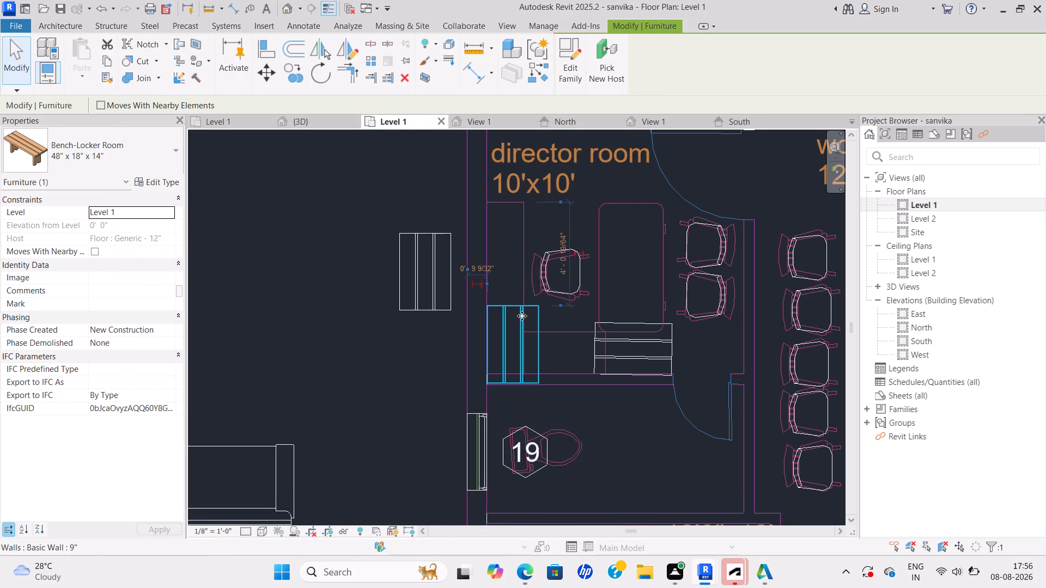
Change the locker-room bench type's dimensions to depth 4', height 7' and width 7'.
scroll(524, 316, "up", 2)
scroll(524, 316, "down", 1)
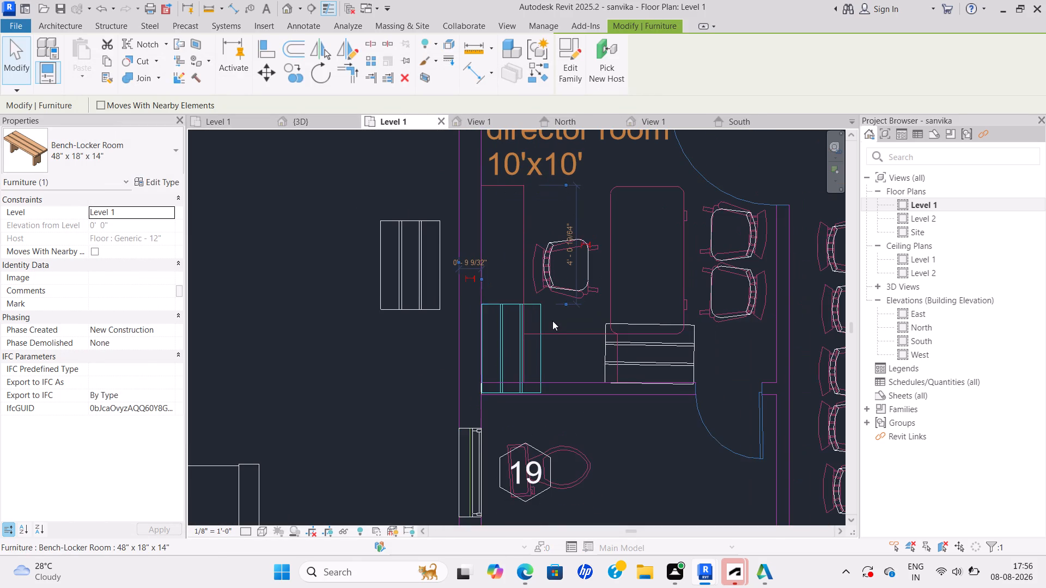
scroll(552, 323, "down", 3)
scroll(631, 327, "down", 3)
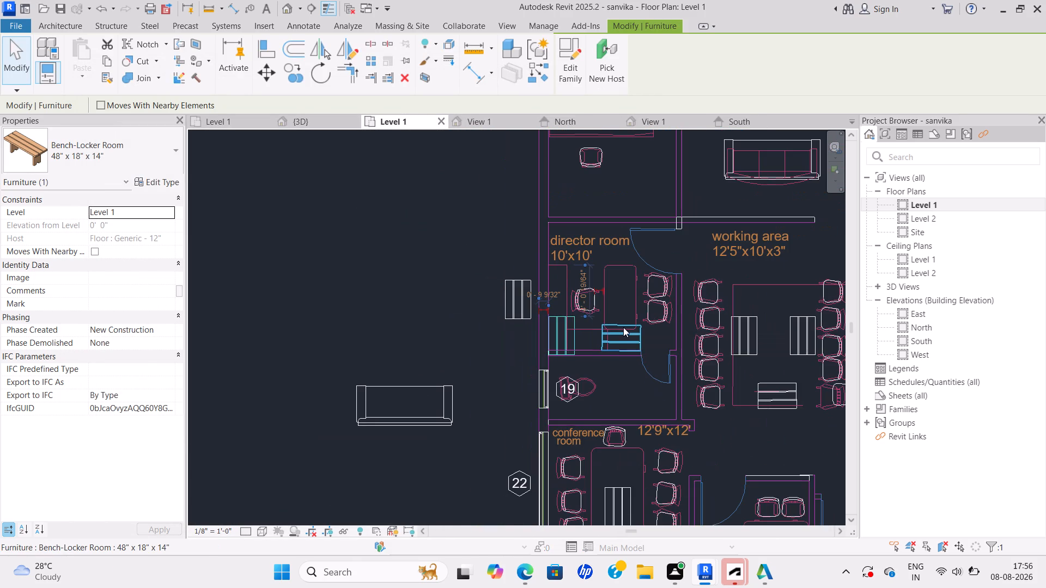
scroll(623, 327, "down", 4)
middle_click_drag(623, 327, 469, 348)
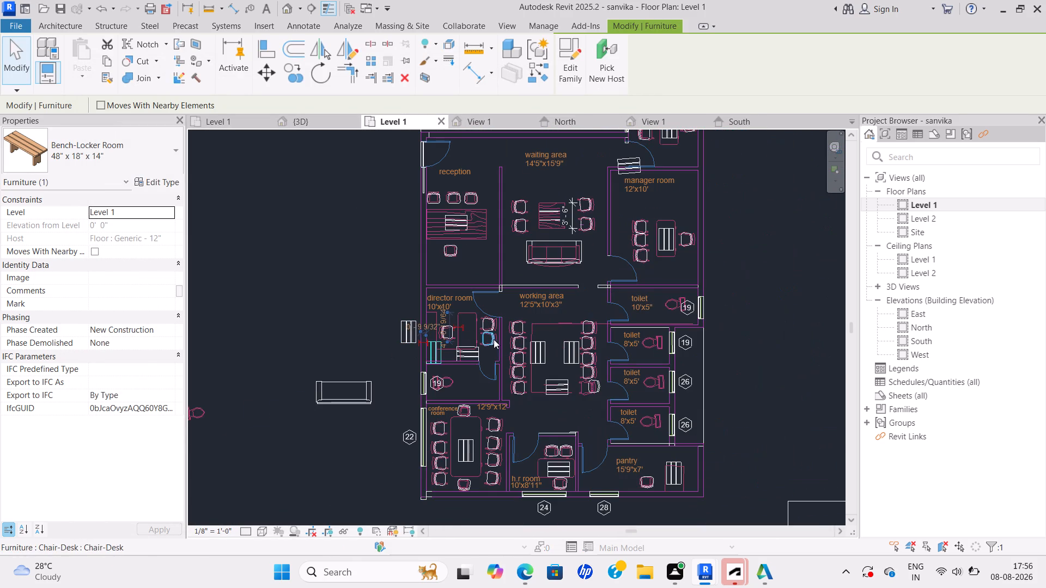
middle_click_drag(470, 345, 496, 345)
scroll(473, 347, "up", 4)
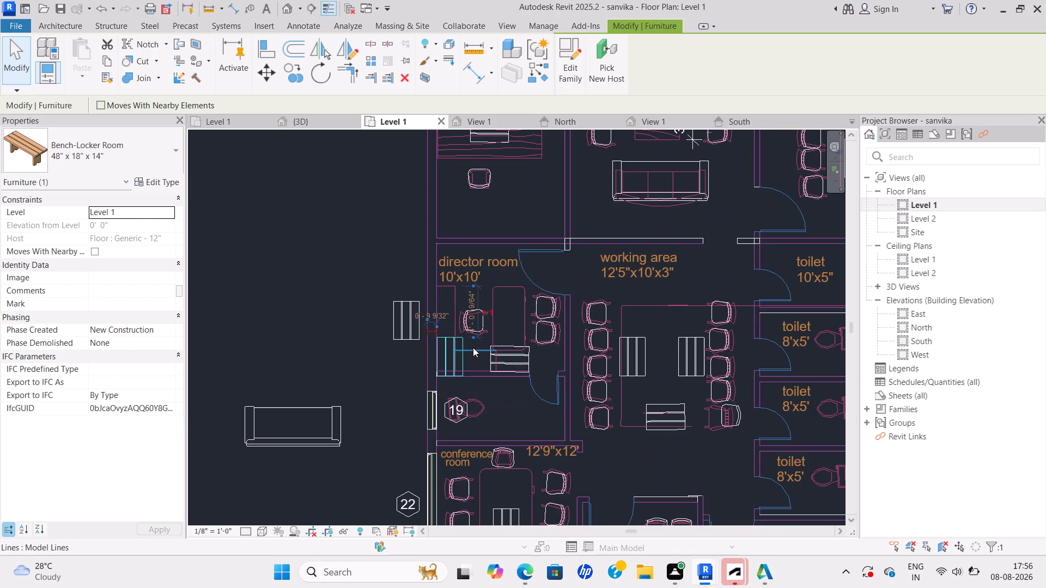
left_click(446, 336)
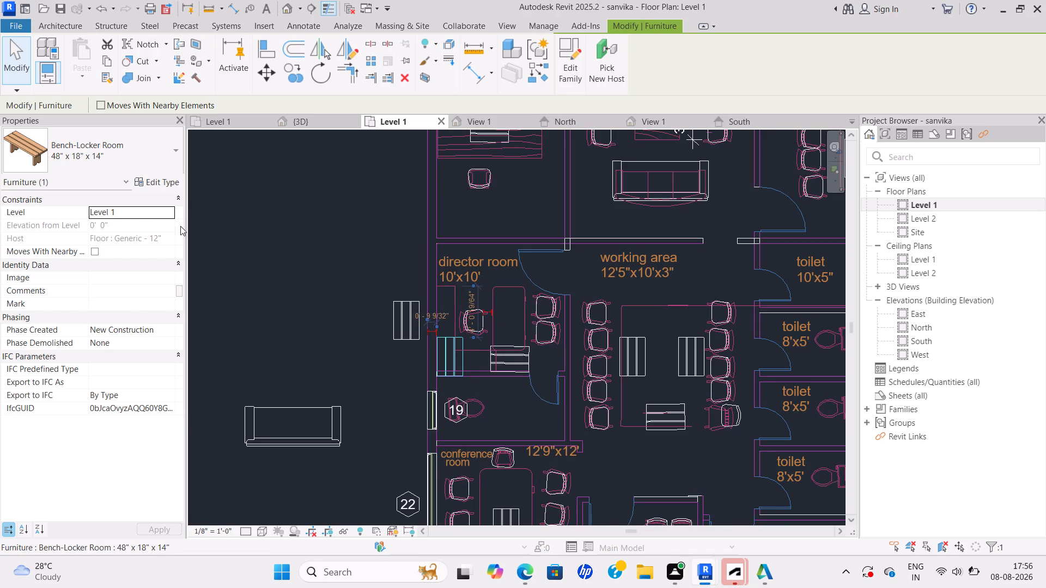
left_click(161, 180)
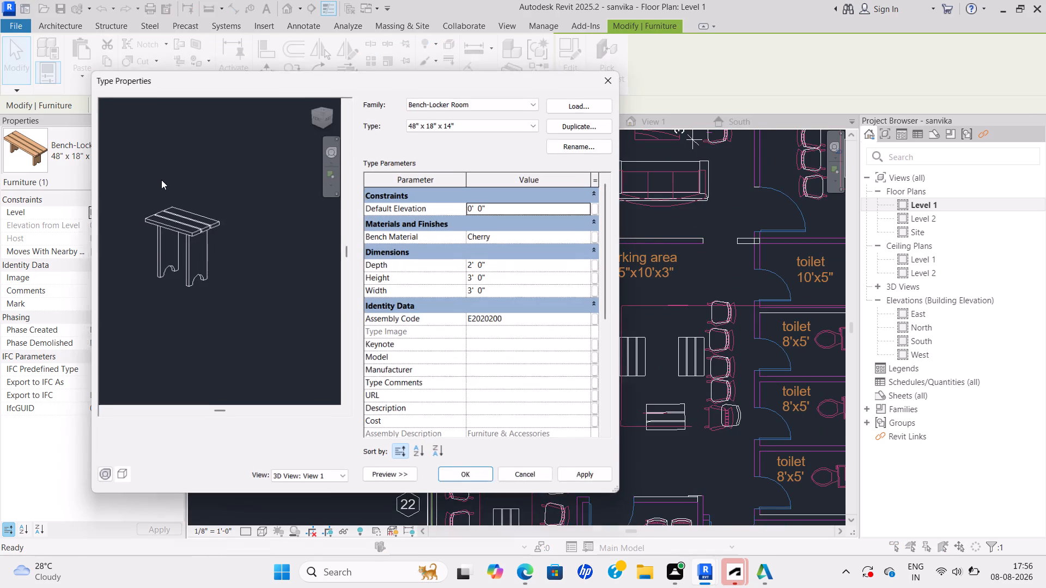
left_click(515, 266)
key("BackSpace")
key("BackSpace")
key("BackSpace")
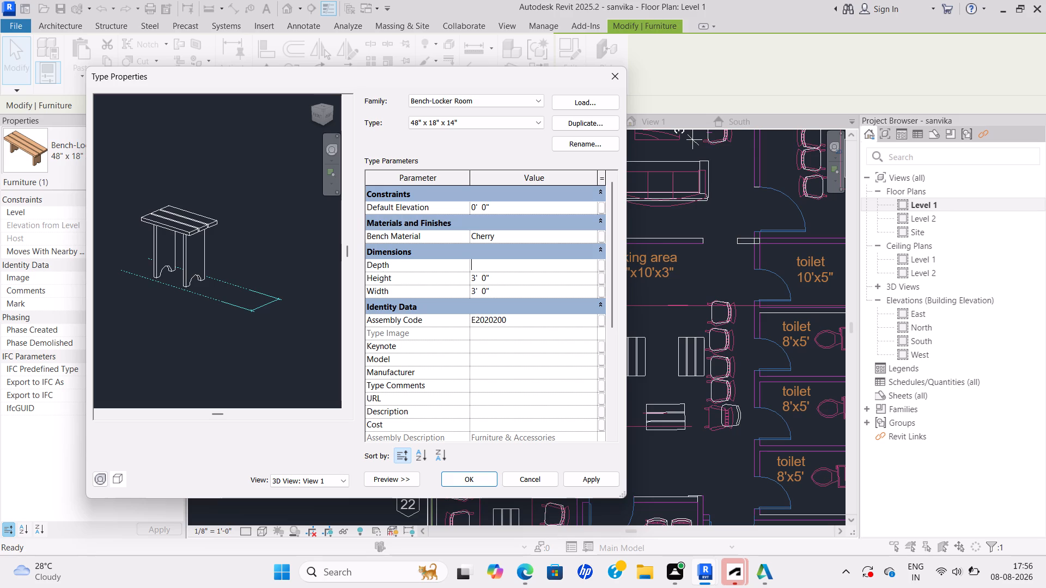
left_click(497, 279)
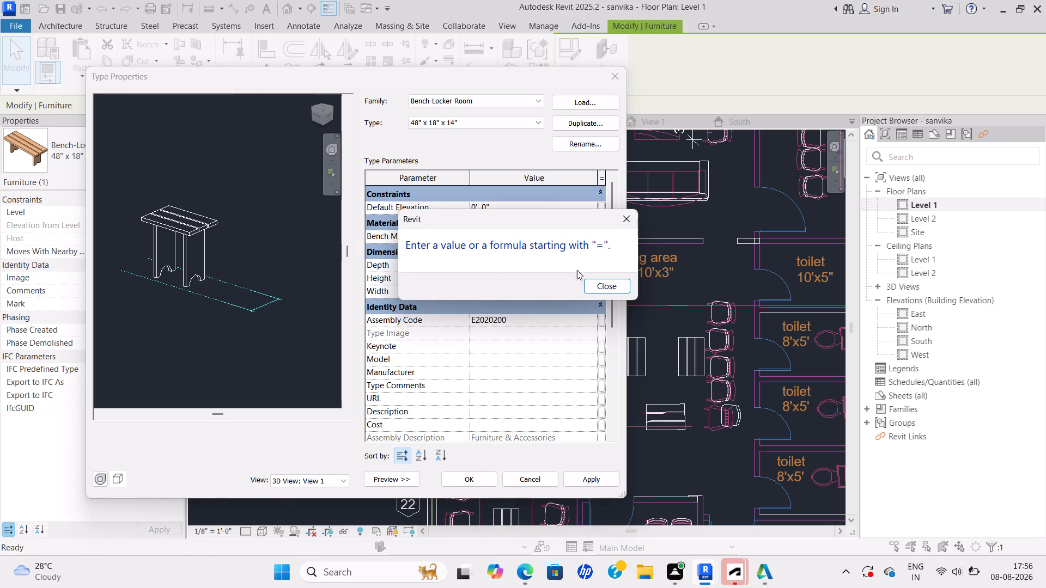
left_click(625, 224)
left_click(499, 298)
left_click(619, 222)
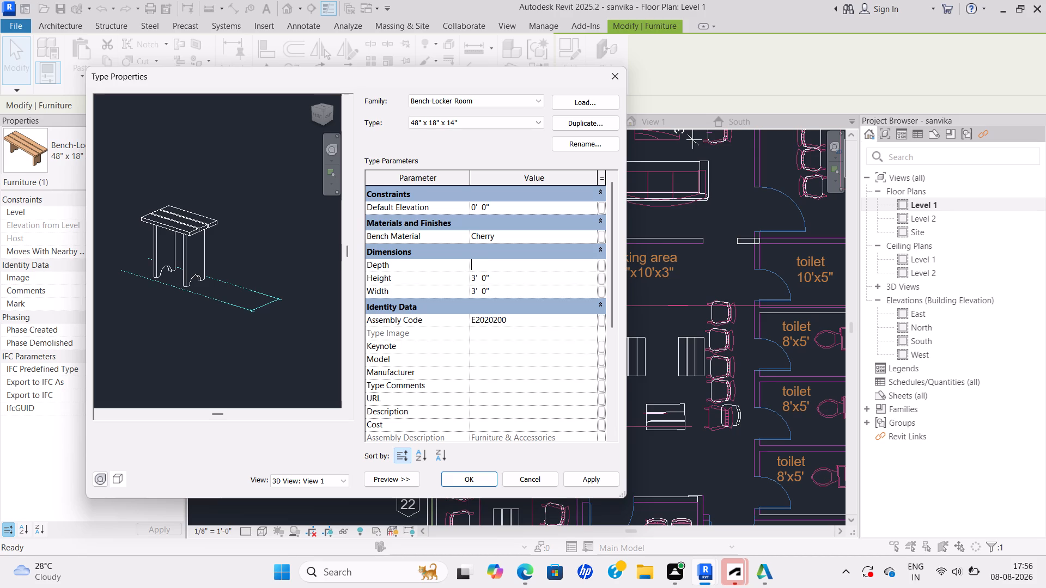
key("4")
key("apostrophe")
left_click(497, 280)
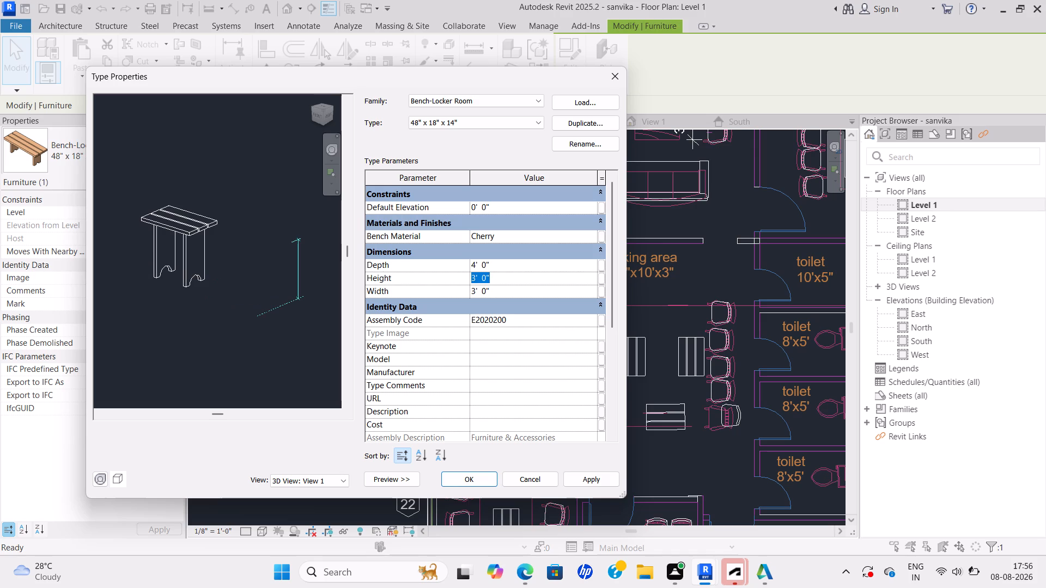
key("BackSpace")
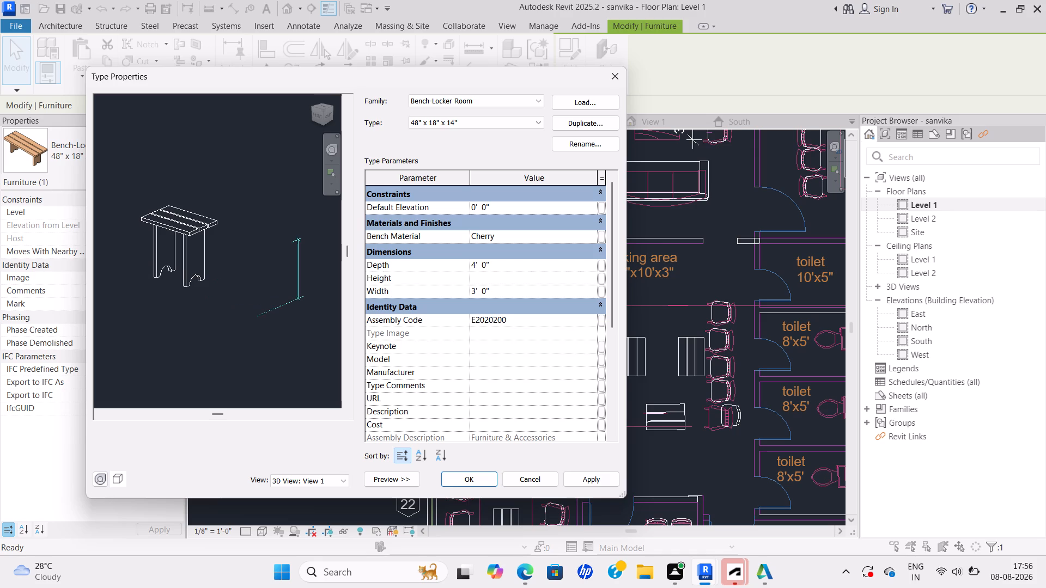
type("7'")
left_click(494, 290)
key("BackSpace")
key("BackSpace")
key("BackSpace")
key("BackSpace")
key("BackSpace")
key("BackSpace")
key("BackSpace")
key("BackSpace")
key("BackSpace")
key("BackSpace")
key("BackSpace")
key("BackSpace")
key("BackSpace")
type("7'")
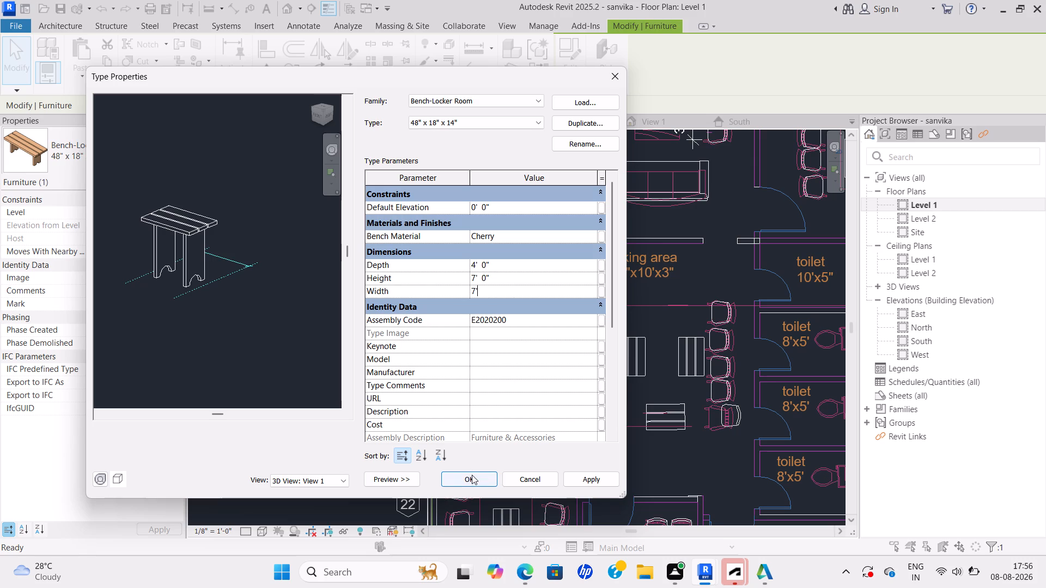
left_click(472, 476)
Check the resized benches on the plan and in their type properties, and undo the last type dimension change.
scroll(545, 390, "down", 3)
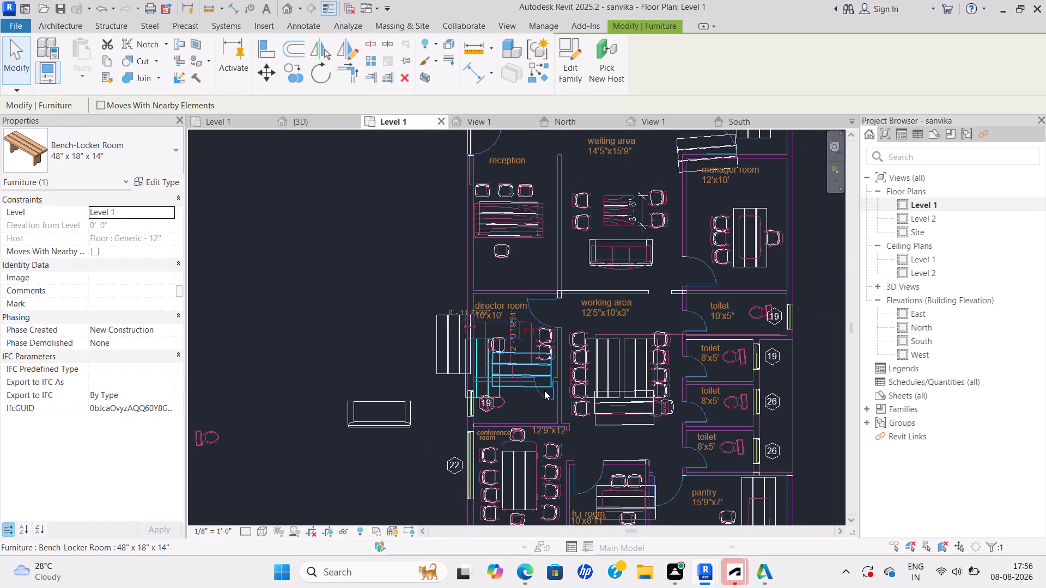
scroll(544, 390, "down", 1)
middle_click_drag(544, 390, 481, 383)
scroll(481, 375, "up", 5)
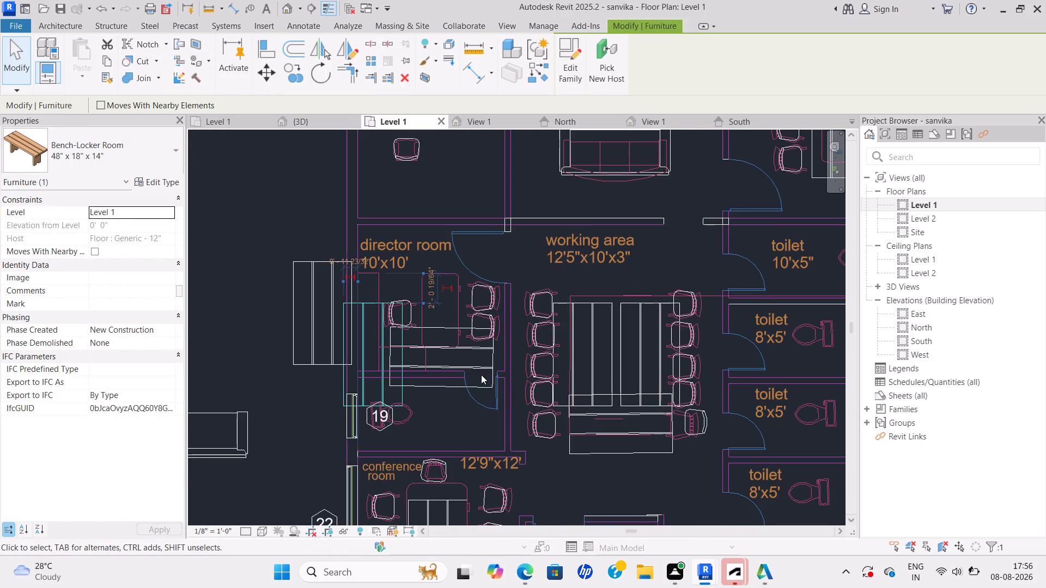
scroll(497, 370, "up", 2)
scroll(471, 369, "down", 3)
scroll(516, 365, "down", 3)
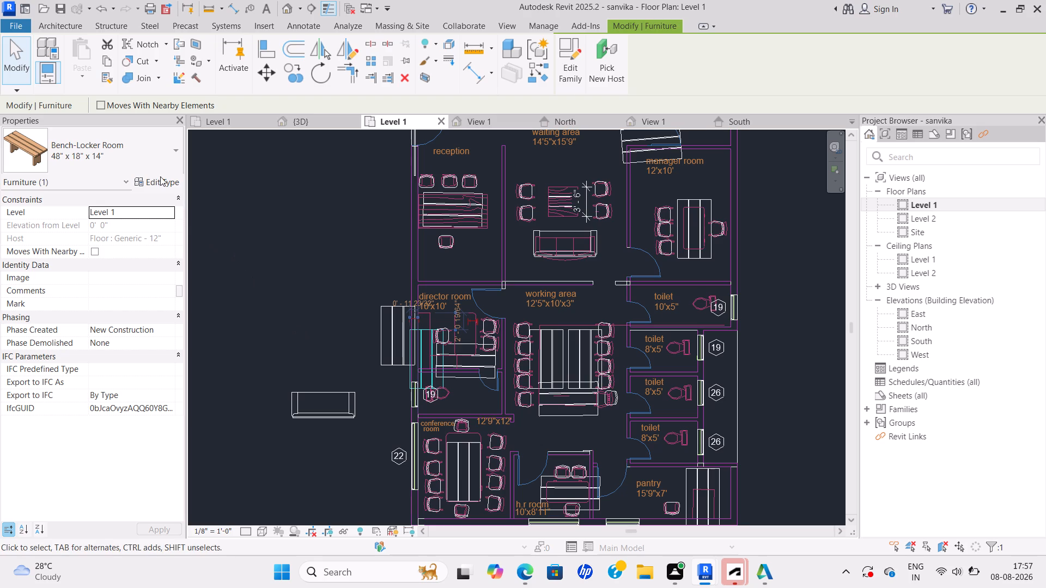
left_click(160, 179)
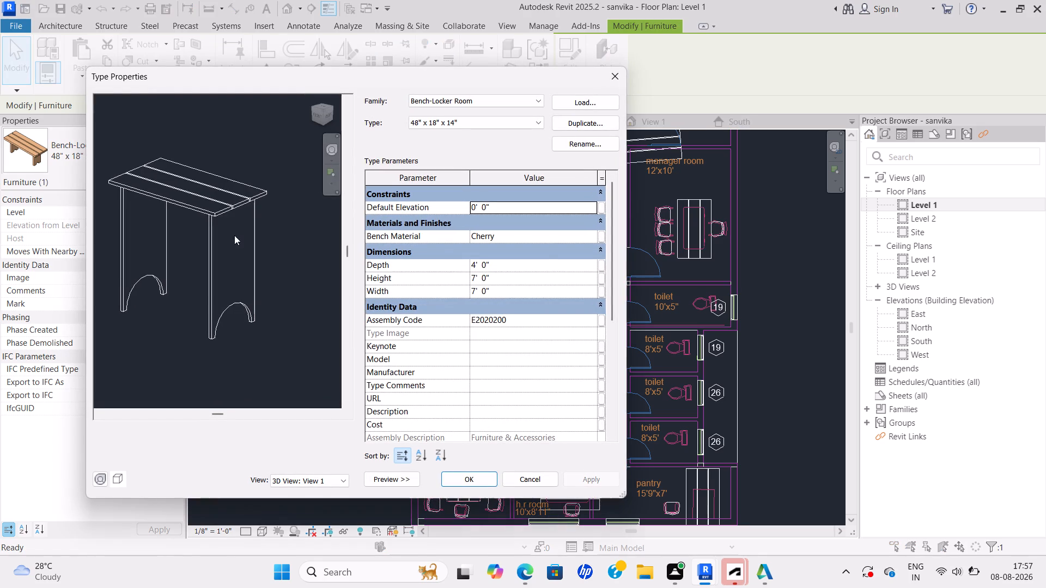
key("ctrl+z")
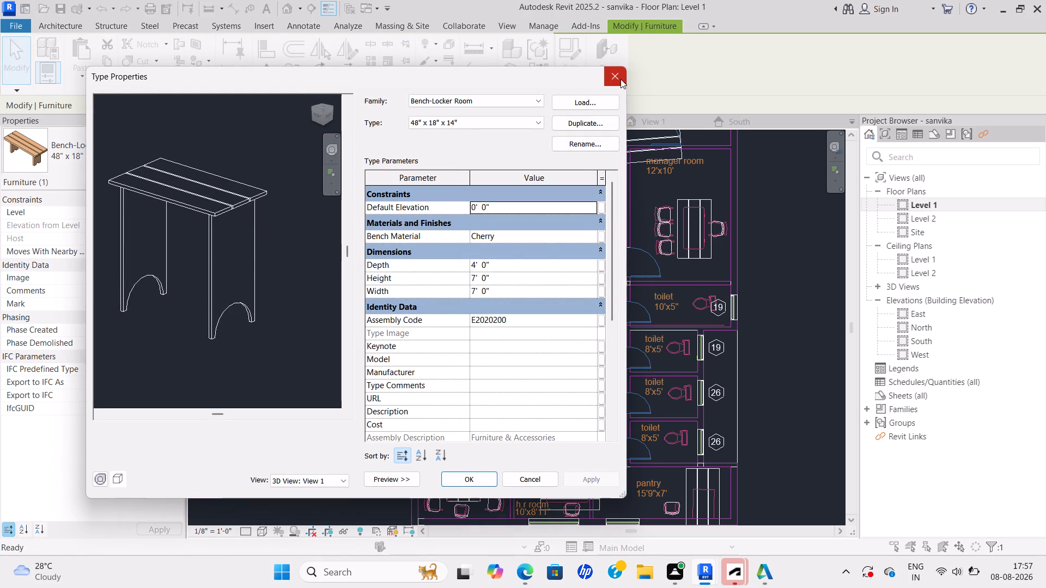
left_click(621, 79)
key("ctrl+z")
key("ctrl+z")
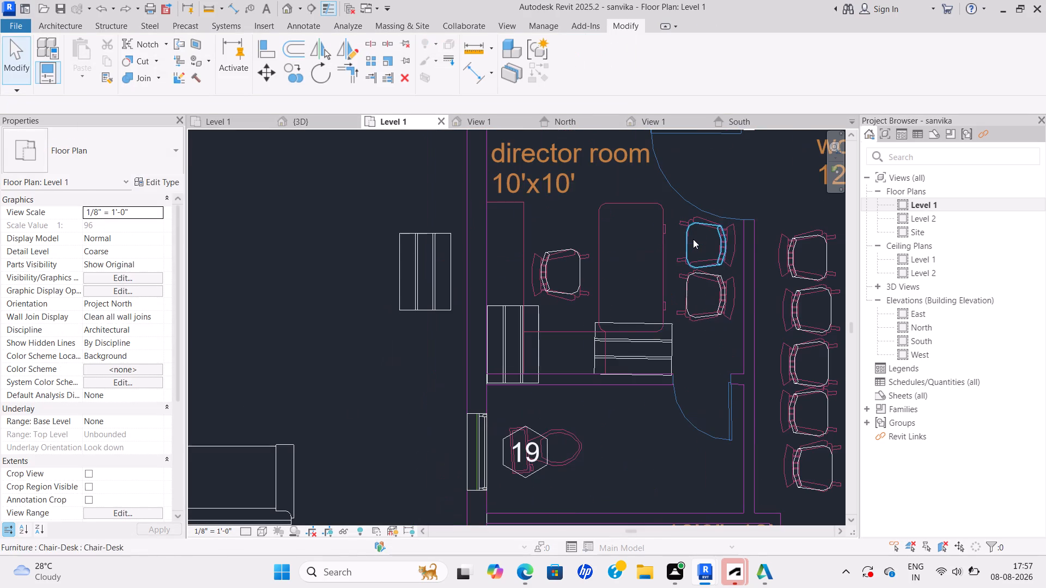
Undo the earlier locker-room bench type dimension change and check the benches in every room on the plan.
key("ctrl+z")
scroll(700, 252, "down", 8)
middle_click_drag(700, 256, 662, 267)
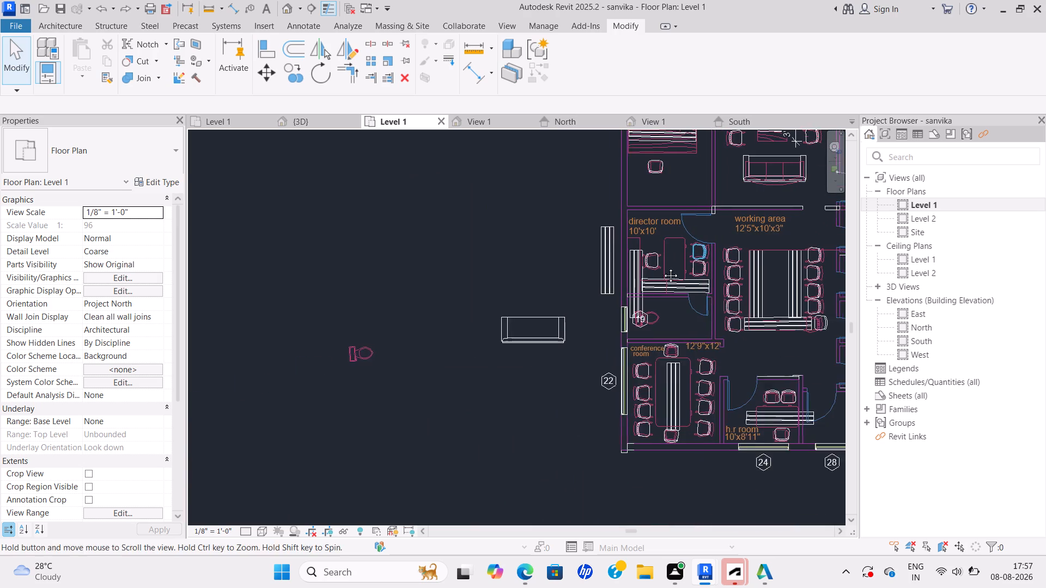
middle_click_drag(662, 267, 627, 276)
scroll(621, 311, "down", 1)
middle_click_drag(621, 311, 607, 304)
scroll(631, 338, "up", 2)
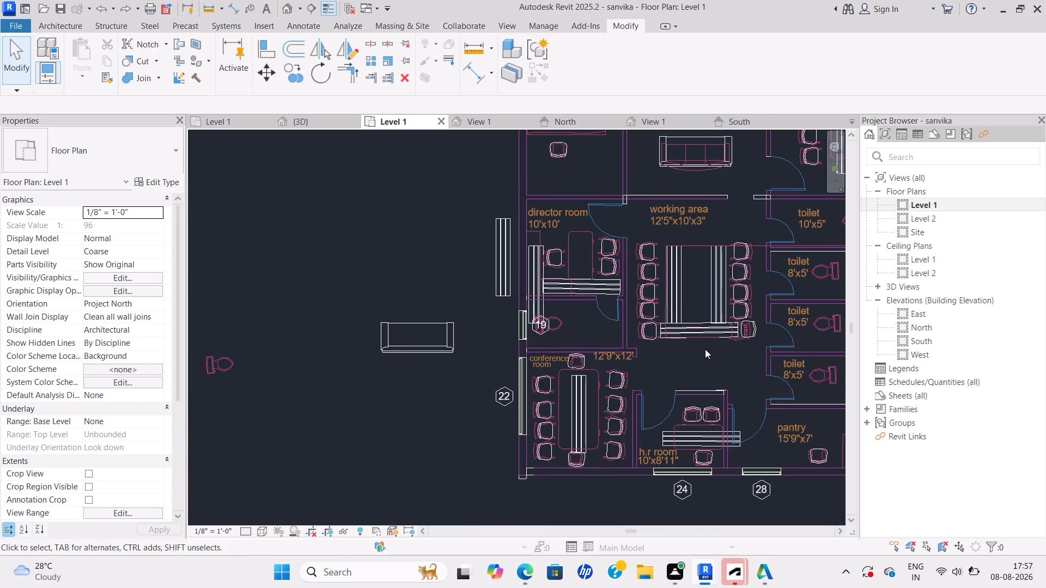
scroll(705, 349, "down", 1)
middle_click_drag(703, 348, 482, 307)
scroll(590, 301, "up", 2)
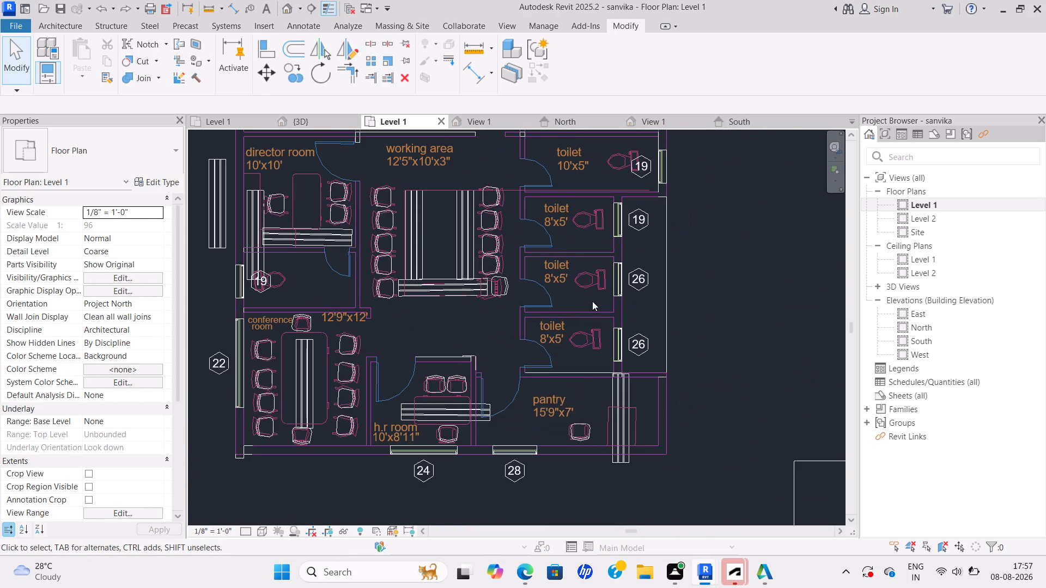
scroll(638, 371, "up", 3)
scroll(637, 371, "down", 7)
middle_click_drag(619, 362, 706, 395)
scroll(670, 222, "up", 3)
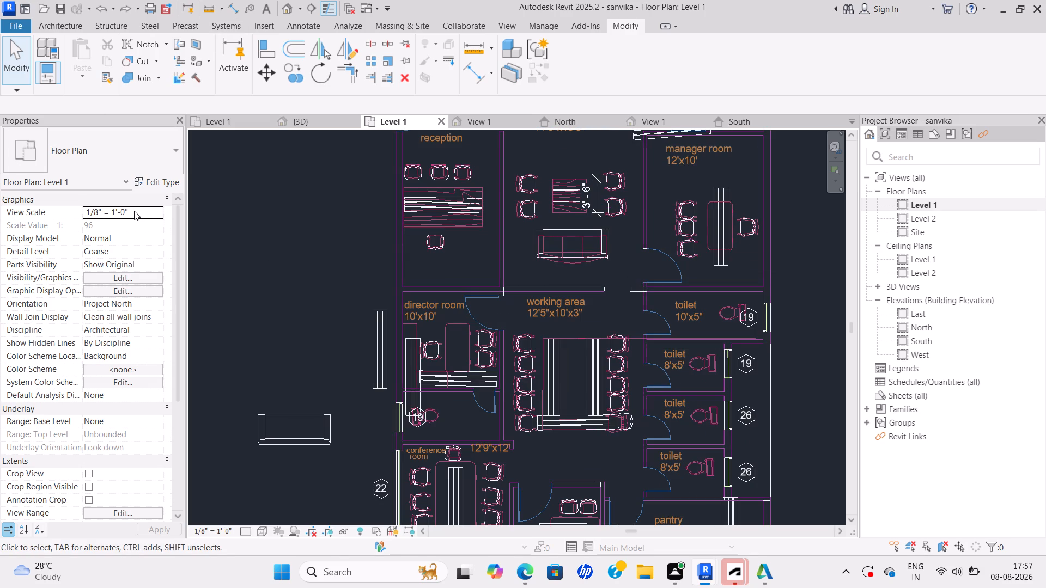
middle_click_drag(426, 321, 405, 219)
scroll(434, 272, "up", 4)
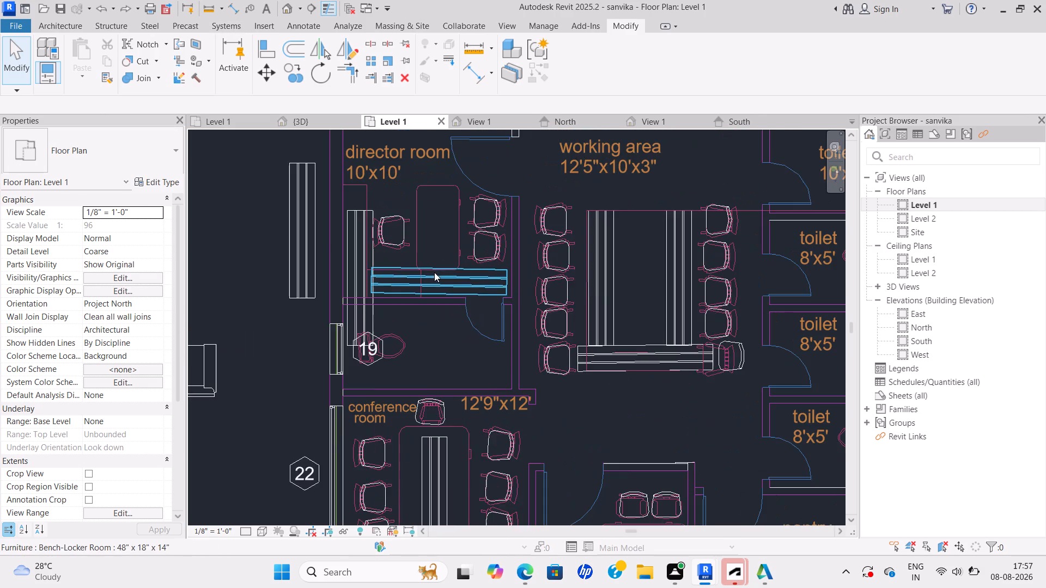
scroll(463, 323, "down", 3)
middle_click_drag(454, 315, 408, 201)
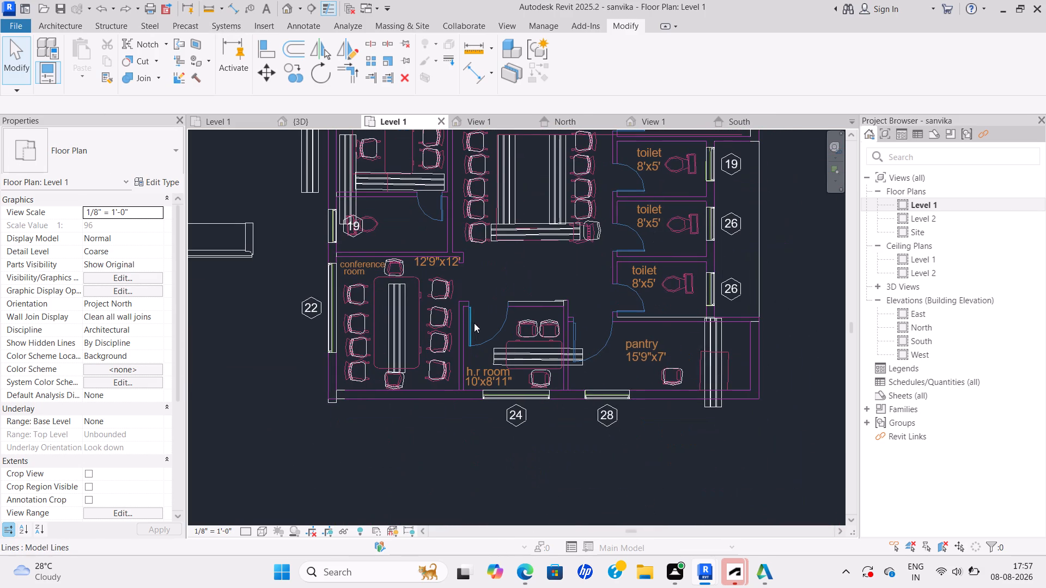
Undo the recent placement edits to the locker-room benches in the director room, one edit at a time.
key("ctrl+z")
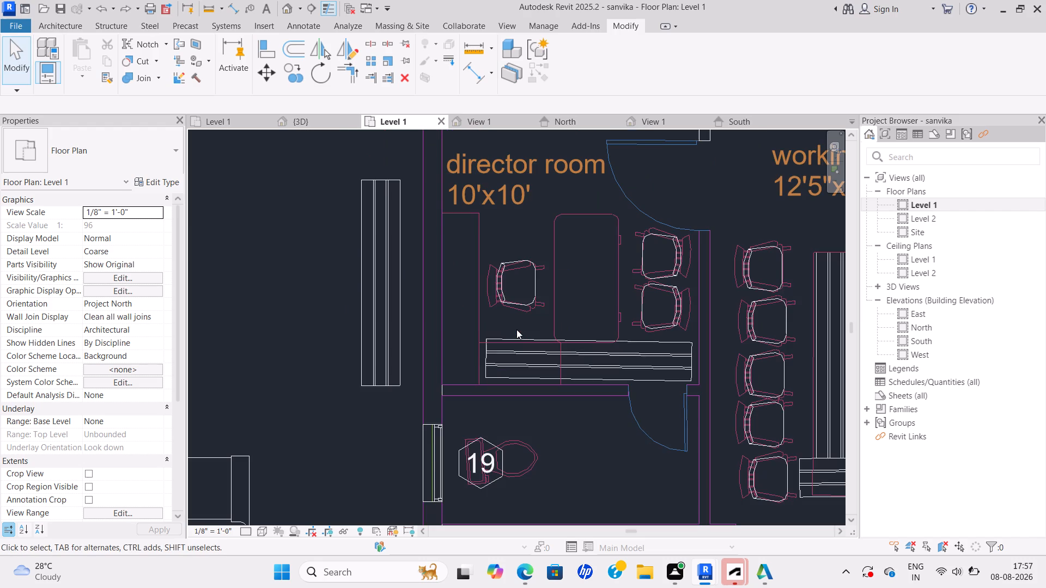
scroll(538, 344, "down", 5)
middle_click_drag(535, 341, 461, 266)
scroll(490, 293, "down", 1)
scroll(536, 350, "down", 1)
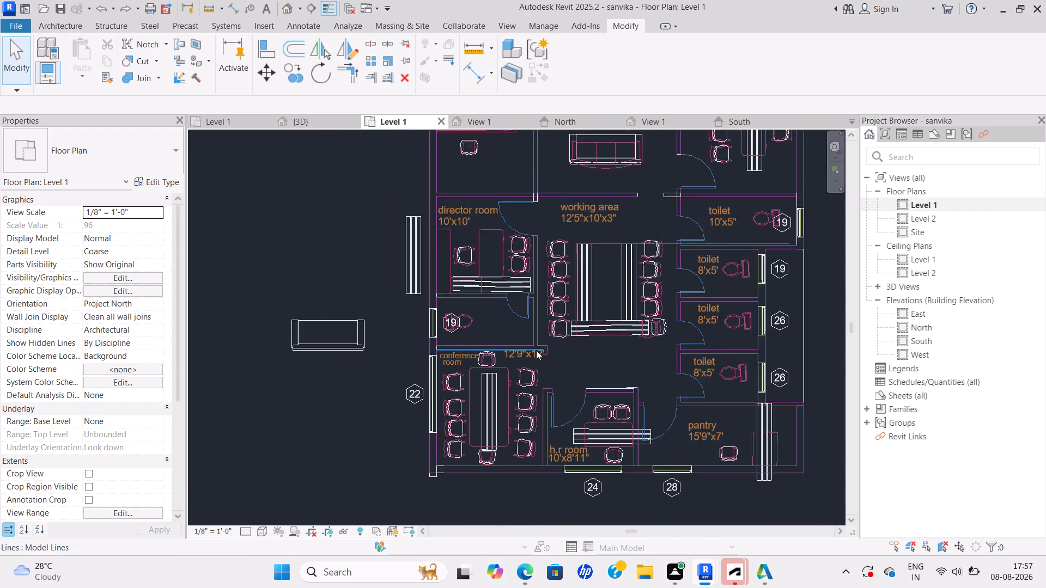
scroll(536, 350, "down", 1)
middle_click_drag(536, 350, 529, 340)
key("ctrl+z")
scroll(591, 394, "down", 3)
middle_click_drag(589, 392, 541, 349)
key("ctrl+z")
key("ctrl+z")
key("ctrl+z")
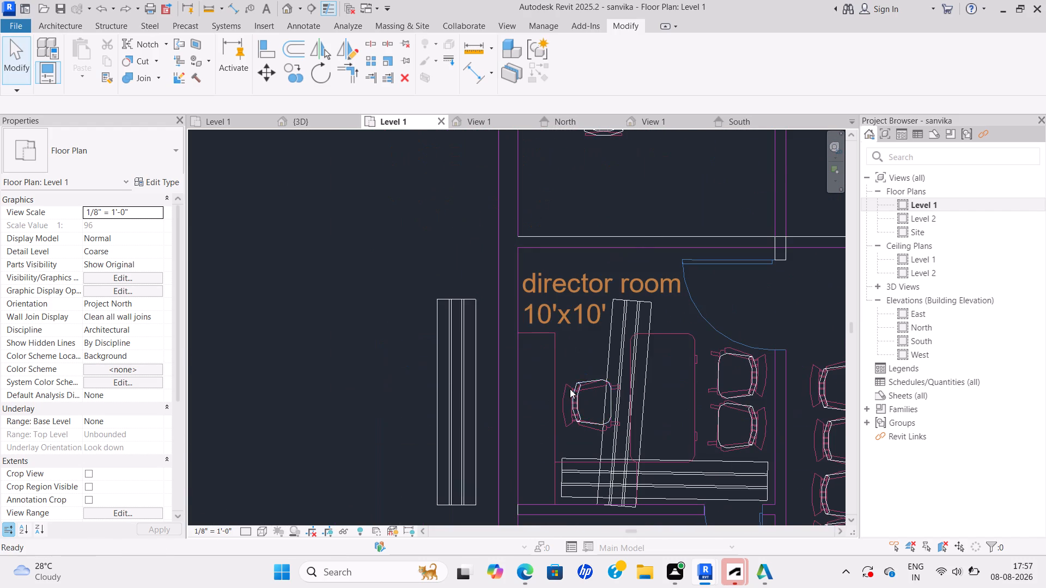
key("ctrl+z")
scroll(570, 389, "down", 3)
middle_click_drag(563, 382, 476, 295)
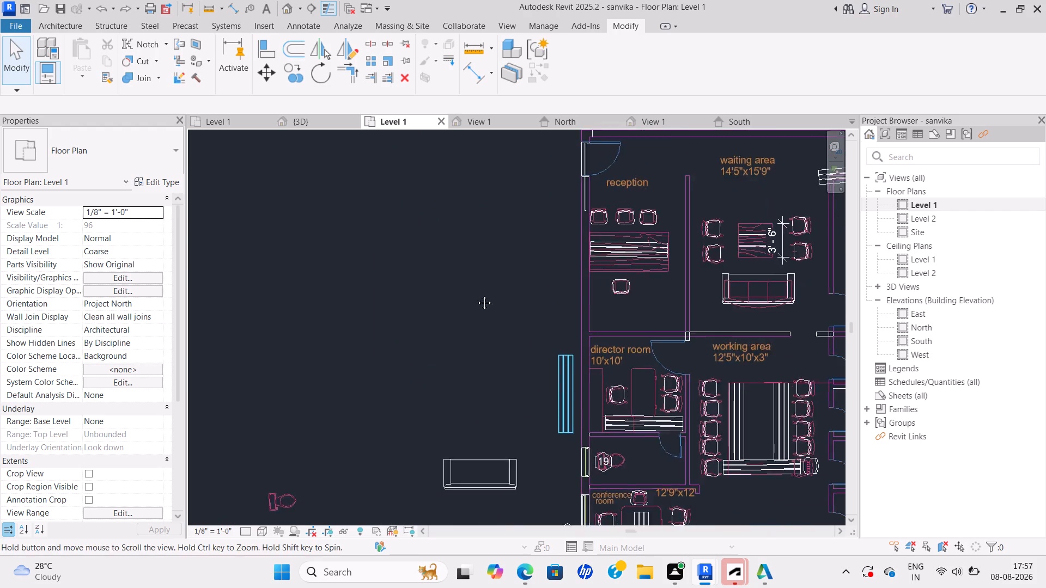
scroll(476, 295, "down", 1)
middle_click_drag(476, 295, 399, 214)
key("ctrl+z")
scroll(607, 378, "down", 2)
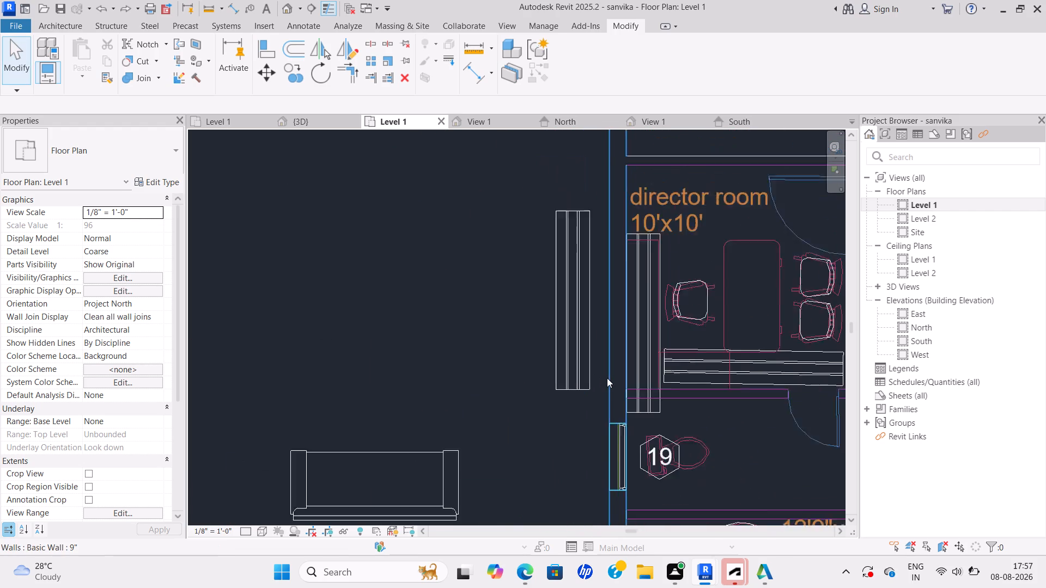
scroll(607, 378, "down", 1)
Undo four more earlier furnishing edits and review the furniture from the waiting area through to the pantry.
key("ctrl+z")
key("ctrl+z")
scroll(607, 378, "down", 7)
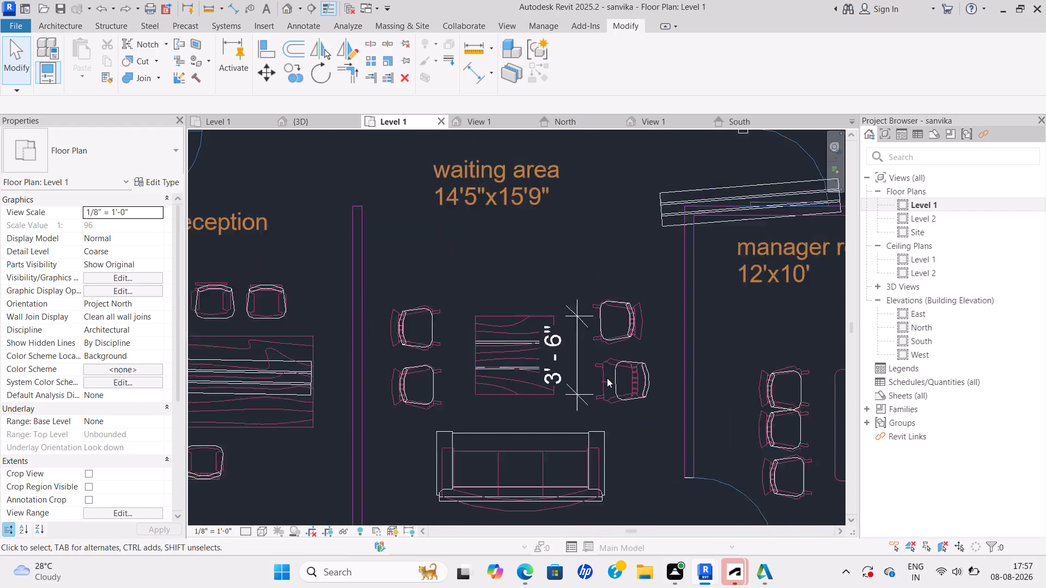
scroll(607, 378, "down", 5)
middle_click_drag(607, 376, 585, 292)
scroll(599, 378, "down", 3)
middle_click_drag(597, 377, 596, 313)
scroll(661, 476, "up", 9)
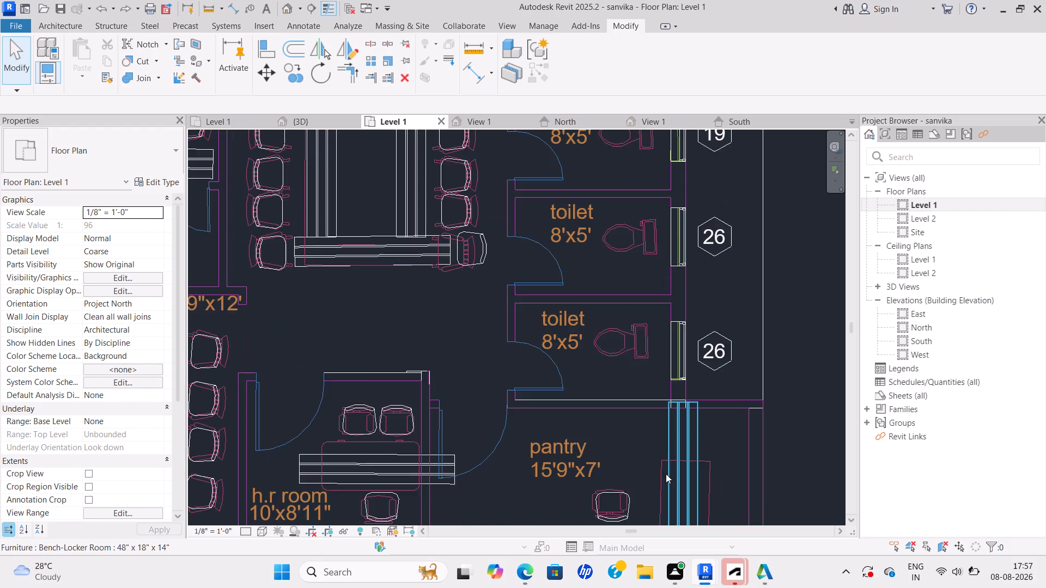
scroll(666, 470, "down", 7)
middle_click_drag(673, 455, 655, 377)
key("ctrl+z")
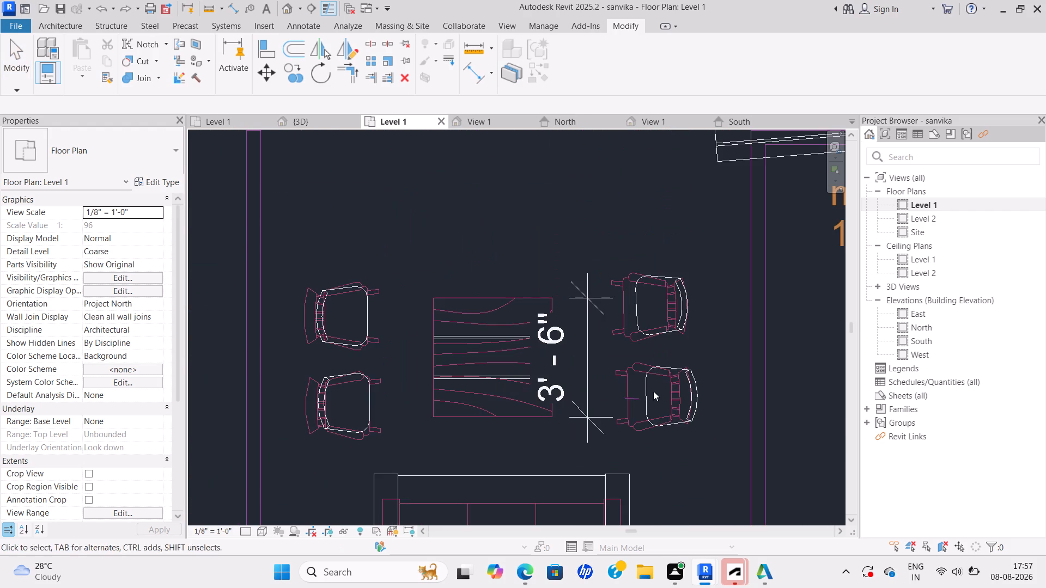
key("ctrl+z")
scroll(671, 422, "down", 14)
middle_click_drag(664, 405, 653, 359)
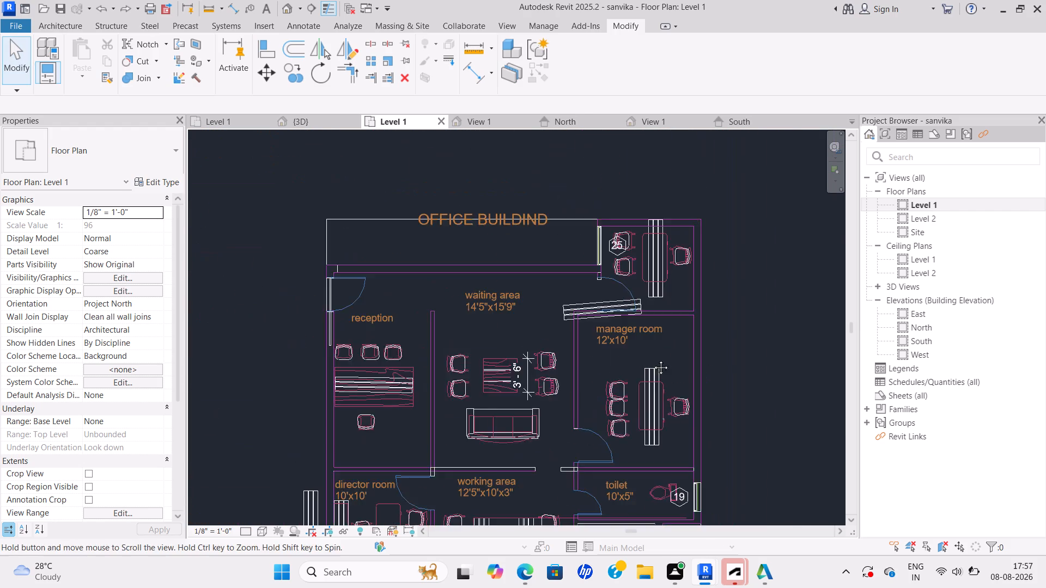
middle_click_drag(653, 359, 643, 275)
scroll(652, 418, "down", 2)
middle_click_drag(651, 418, 657, 342)
scroll(653, 405, "up", 8)
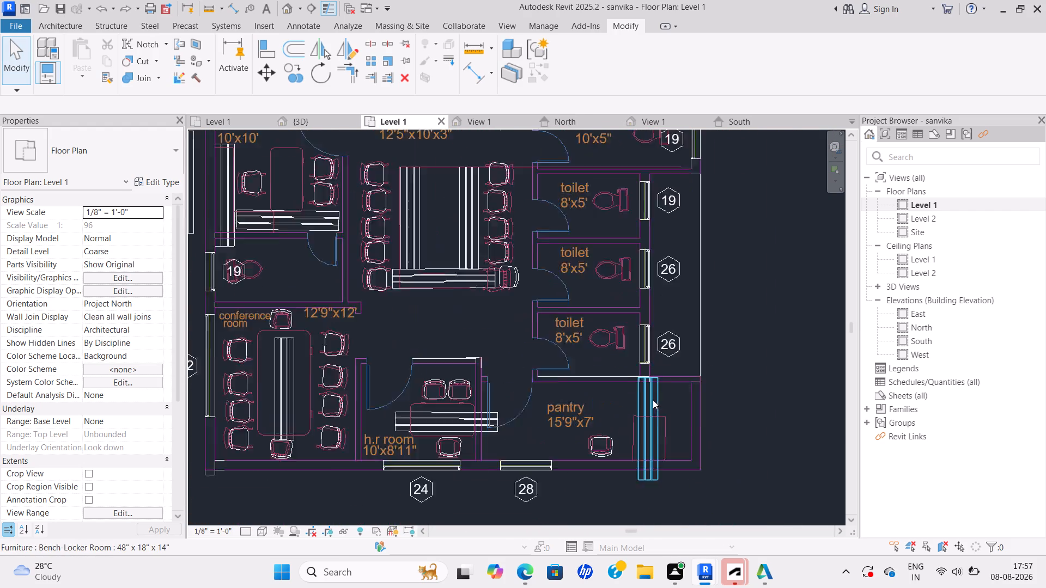
scroll(624, 394, "up", 5)
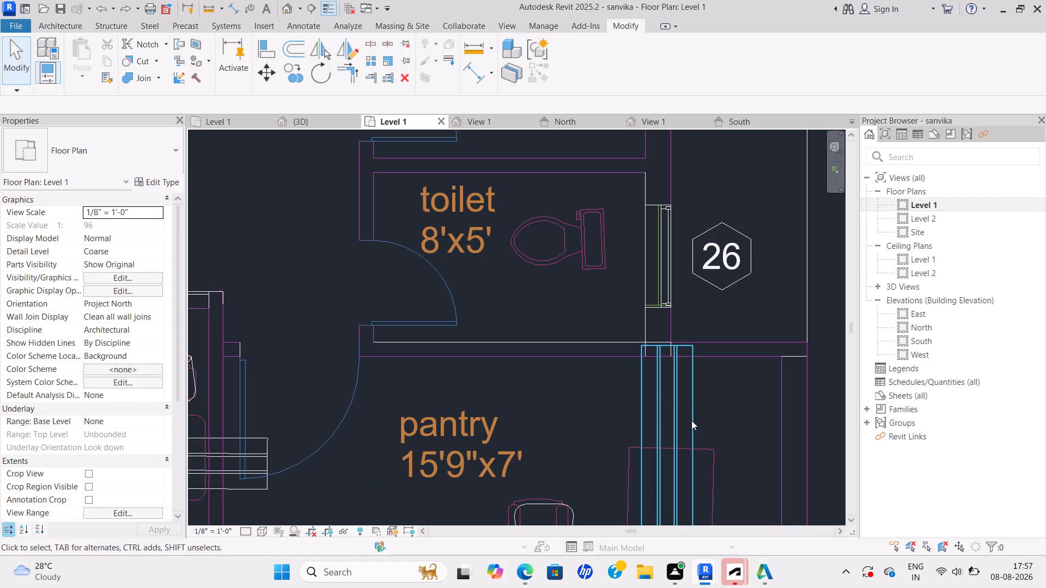
Check the pantry bench's type depth, height and width, and inspect the benches in the working area.
left_click(691, 420)
scroll(682, 413, "down", 4)
middle_click_drag(684, 414, 686, 287)
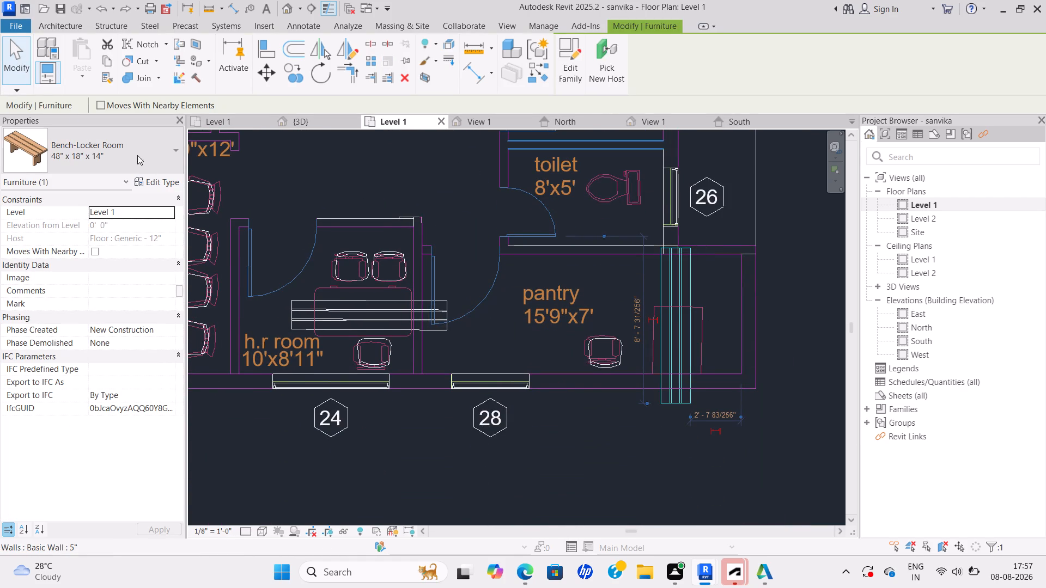
left_click(156, 182)
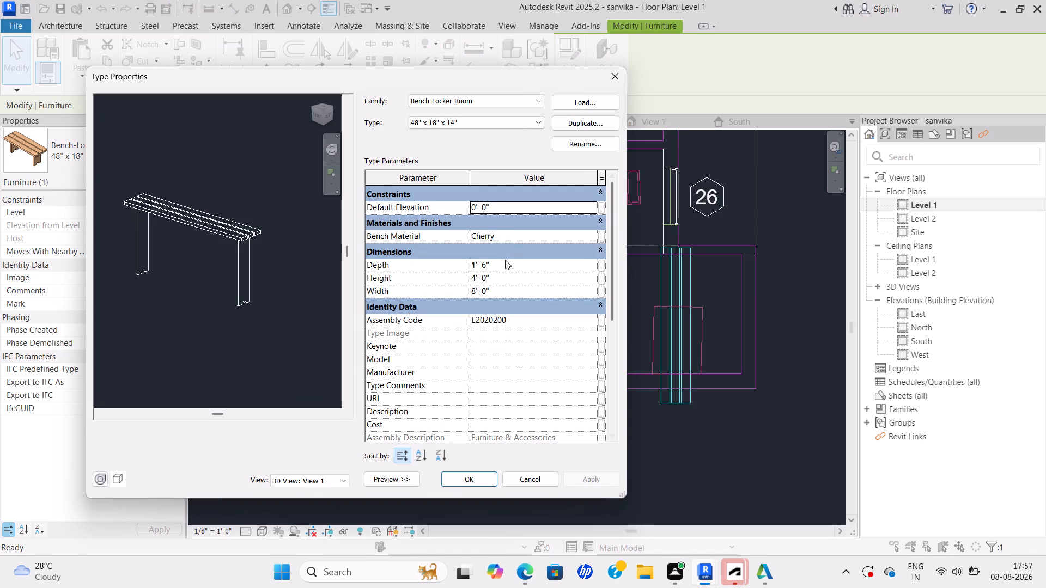
left_click(503, 265)
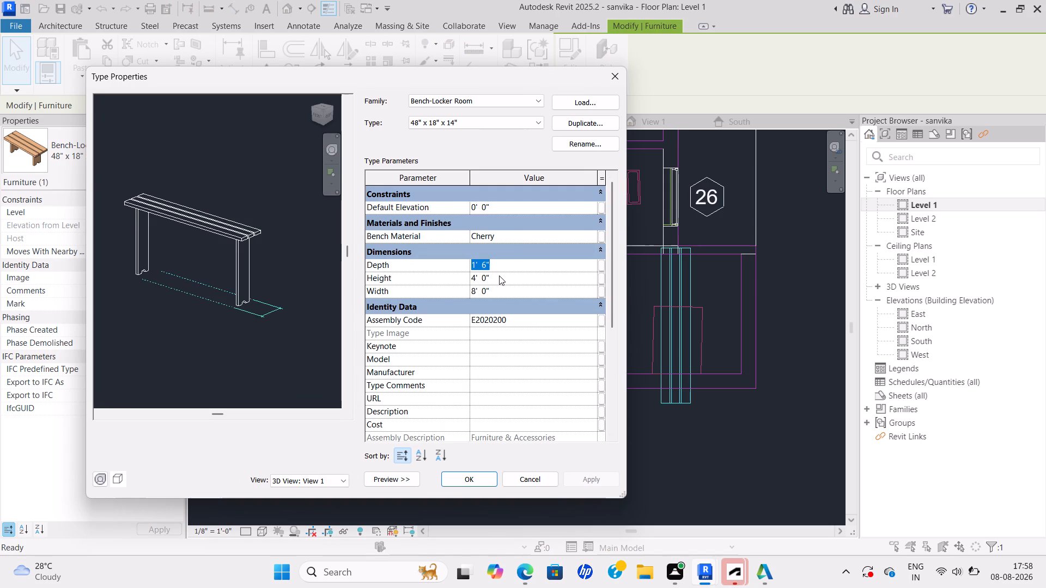
left_click(499, 275)
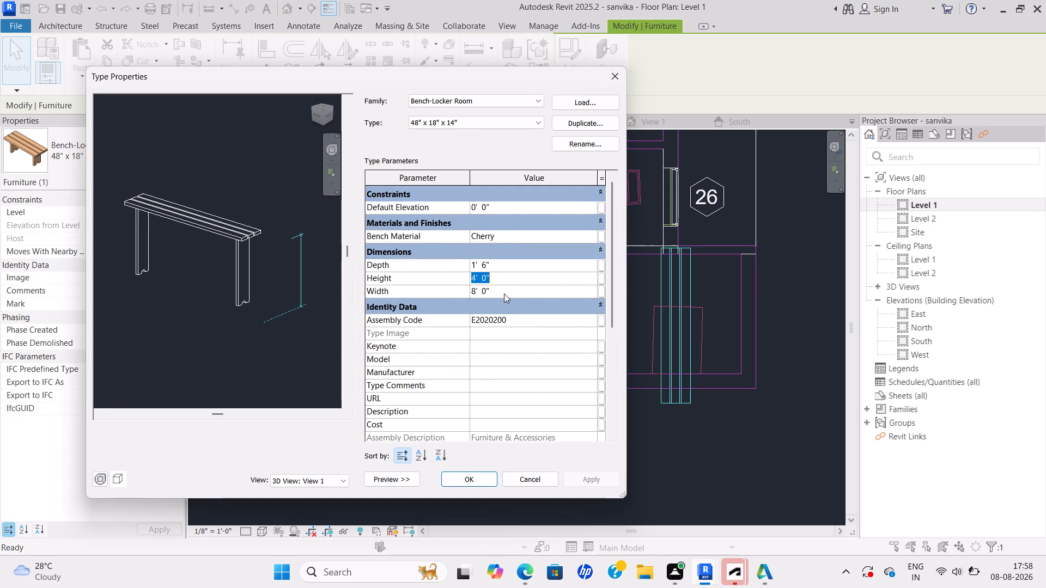
left_click(504, 293)
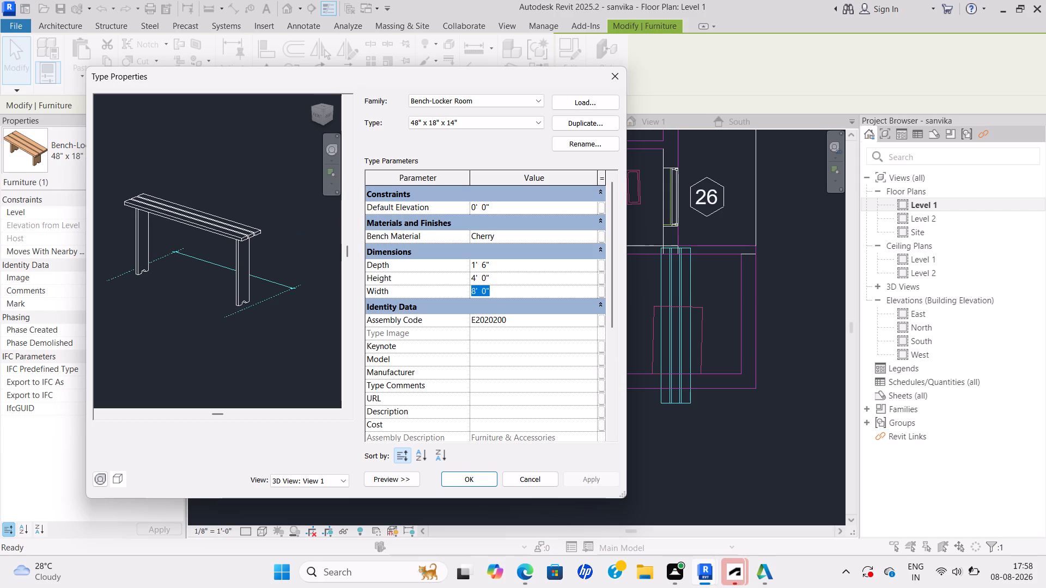
left_click(467, 482)
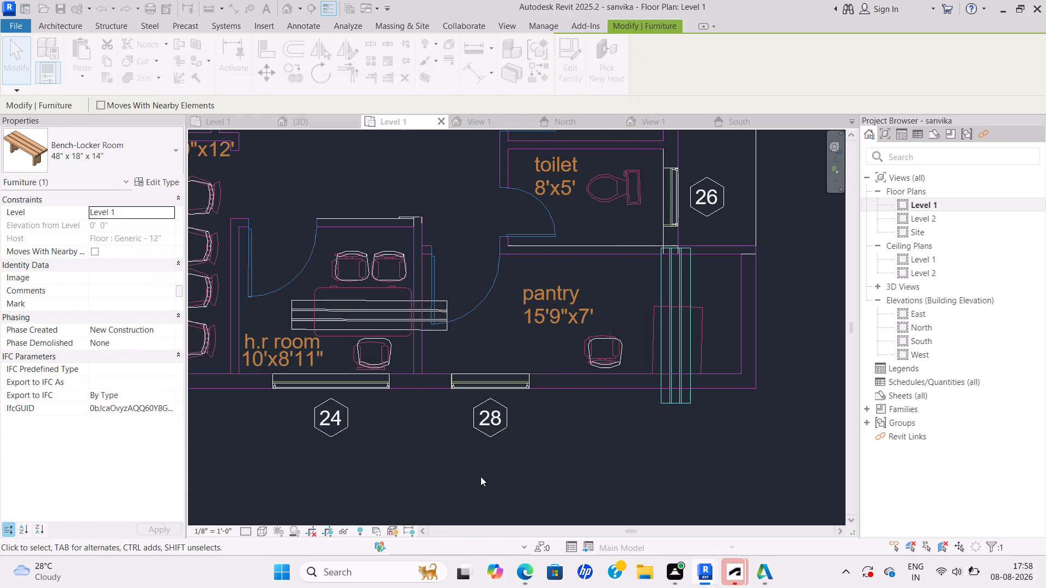
scroll(635, 411, "down", 7)
middle_click_drag(611, 369, 574, 443)
scroll(507, 342, "up", 10)
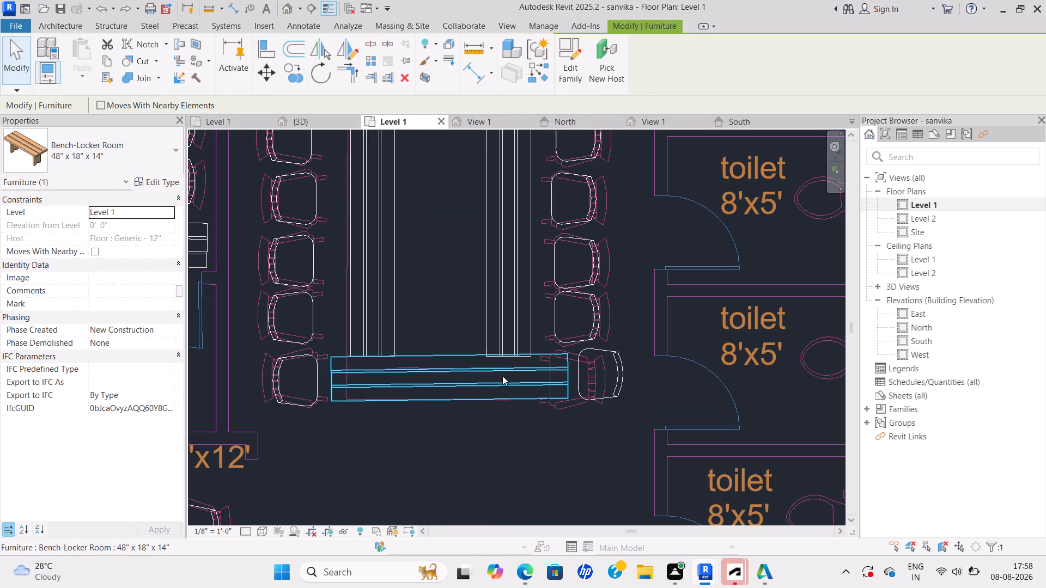
scroll(504, 390, "down", 5)
middle_click_drag(505, 390, 504, 333)
scroll(510, 357, "down", 2)
middle_click_drag(508, 353, 477, 262)
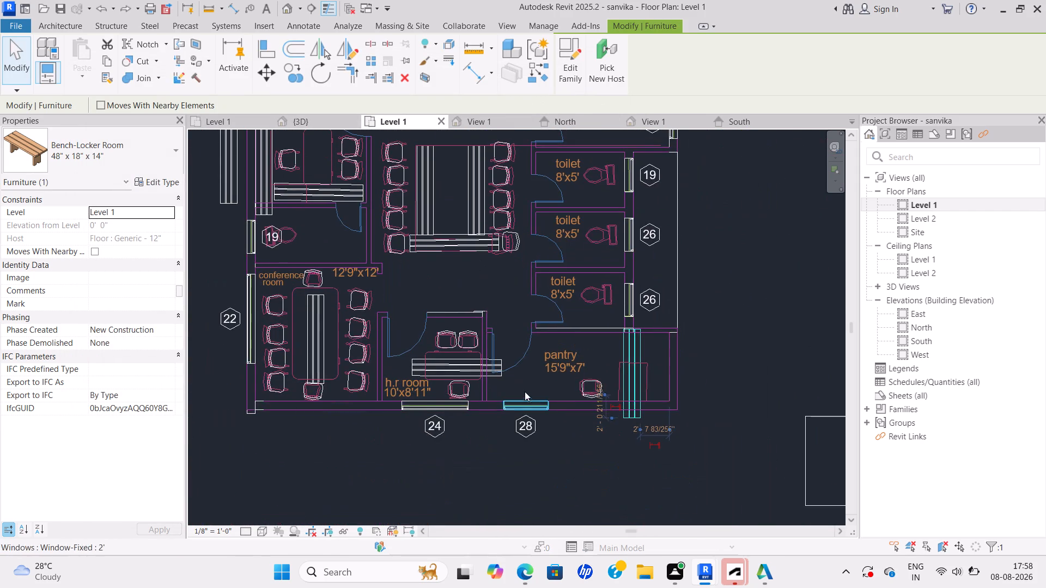
Using the h.r room bench, set the locker-room bench type's width to 5' and check its fit on the table outline.
middle_click_drag(525, 391, 519, 376)
scroll(519, 376, "down", 1)
scroll(477, 369, "up", 8)
scroll(540, 359, "up", 4)
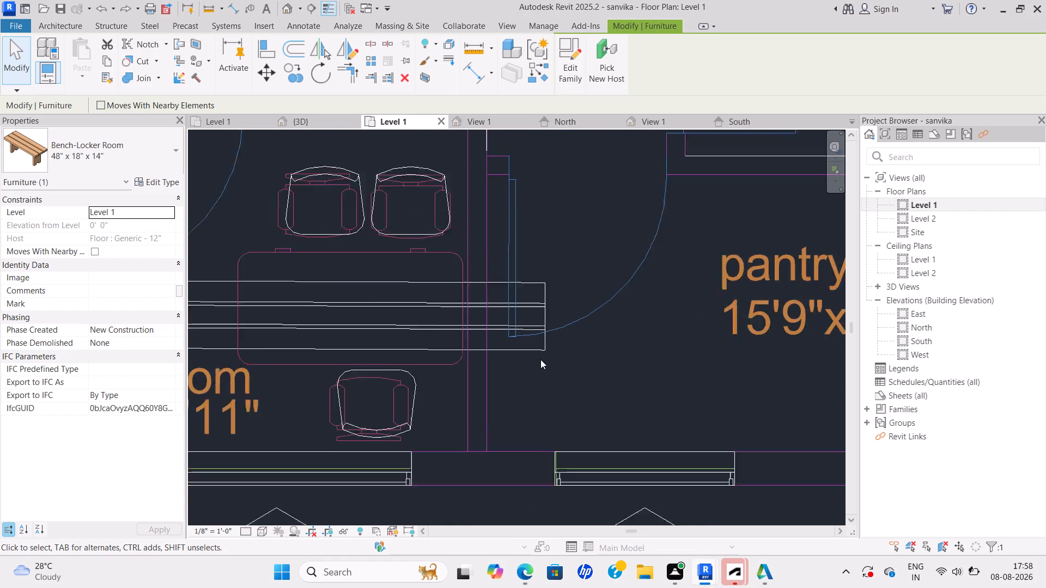
scroll(543, 359, "down", 6)
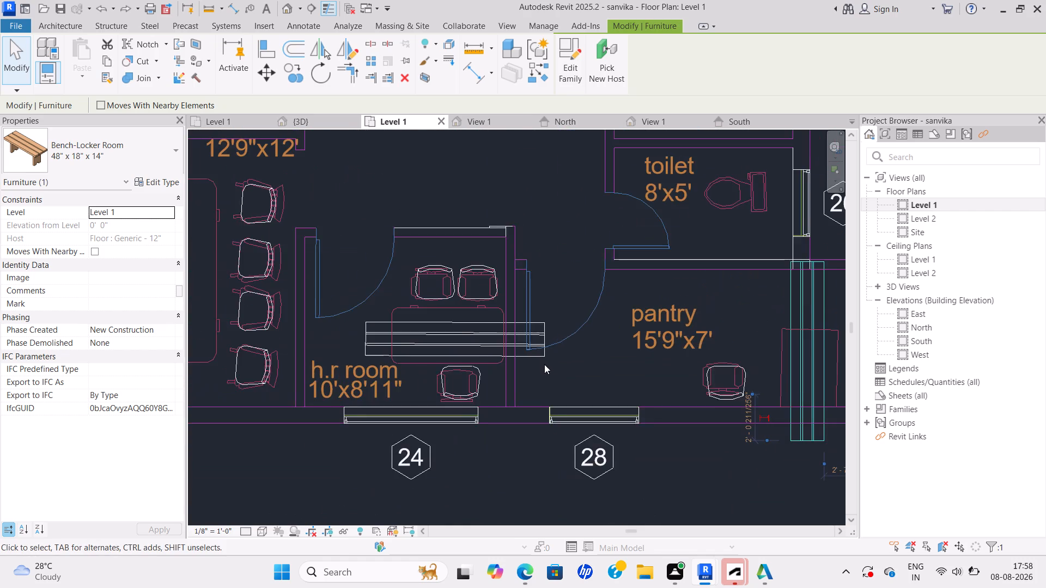
middle_click_drag(546, 364, 590, 377)
scroll(585, 372, "up", 3)
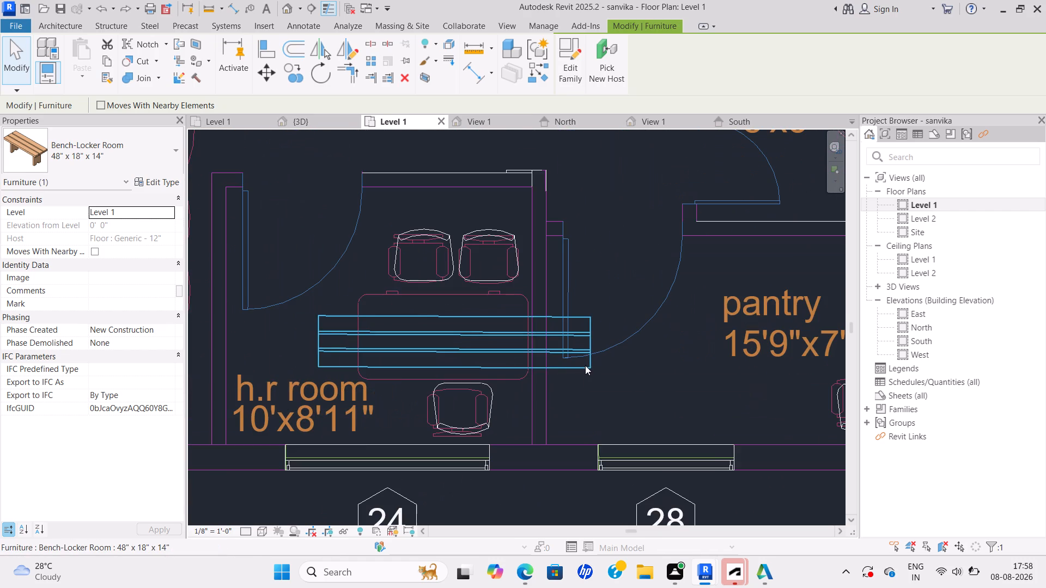
left_click(586, 366)
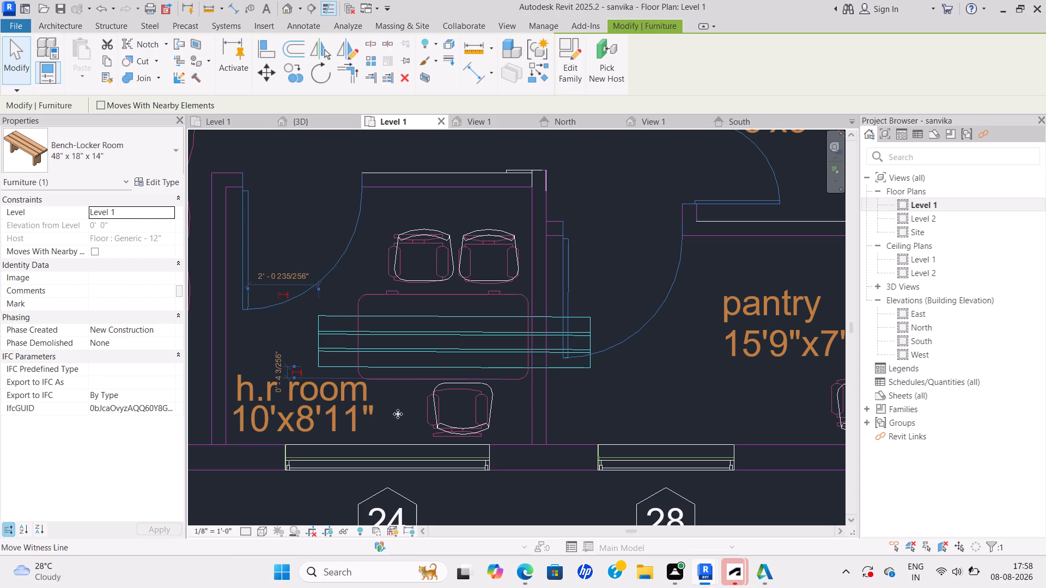
scroll(425, 389, "down", 6)
scroll(484, 377, "up", 5)
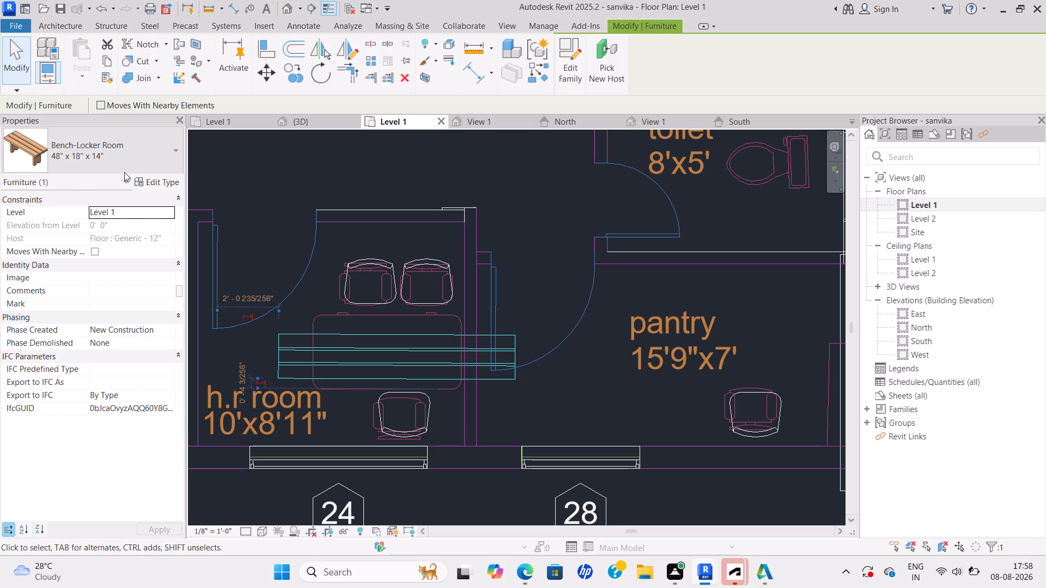
left_click(143, 183)
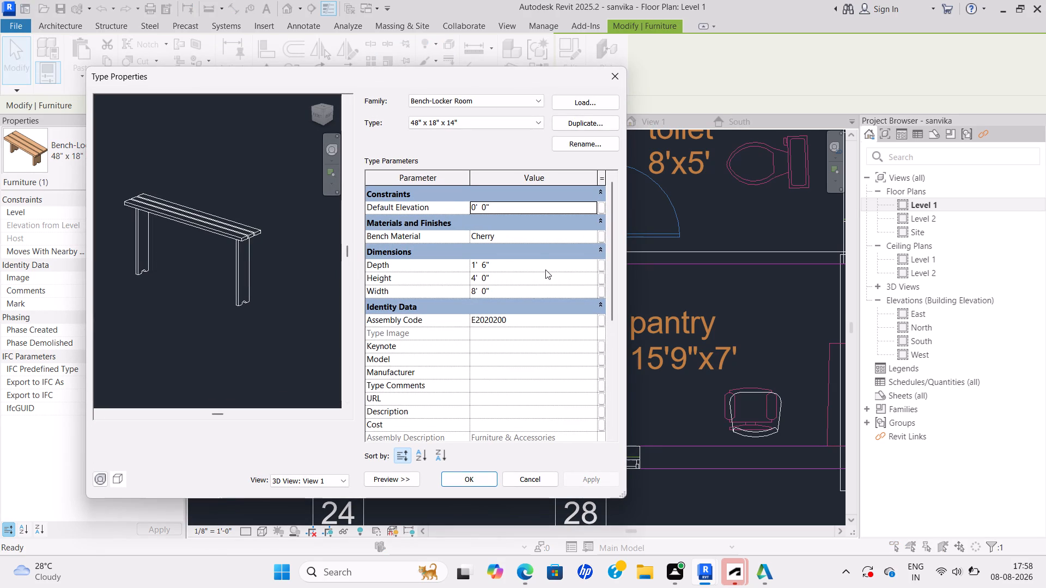
left_click(498, 291)
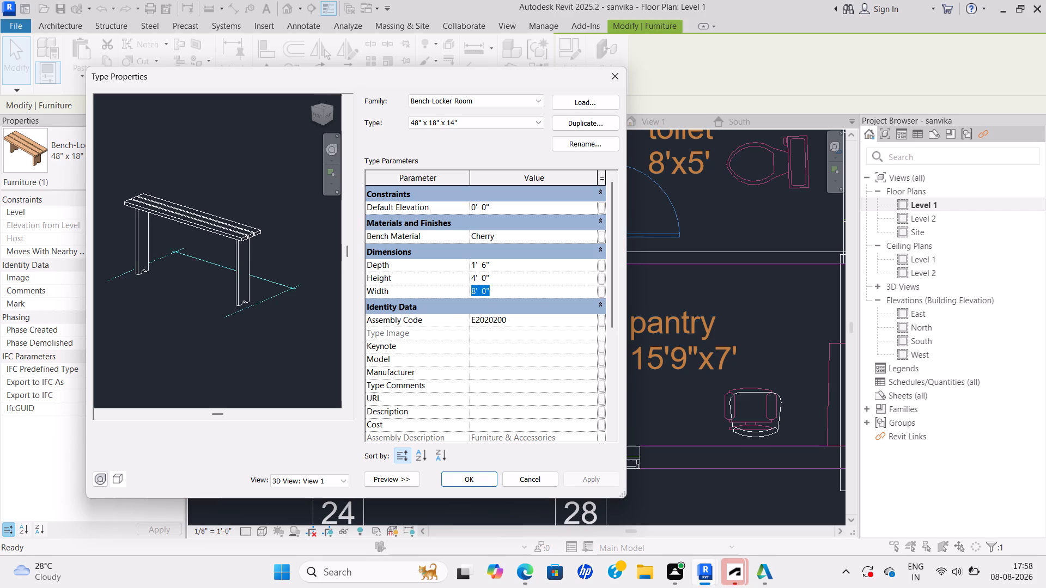
key("BackSpace")
key("BackSpace")
key("BackSpace")
type("5'")
left_click(478, 483)
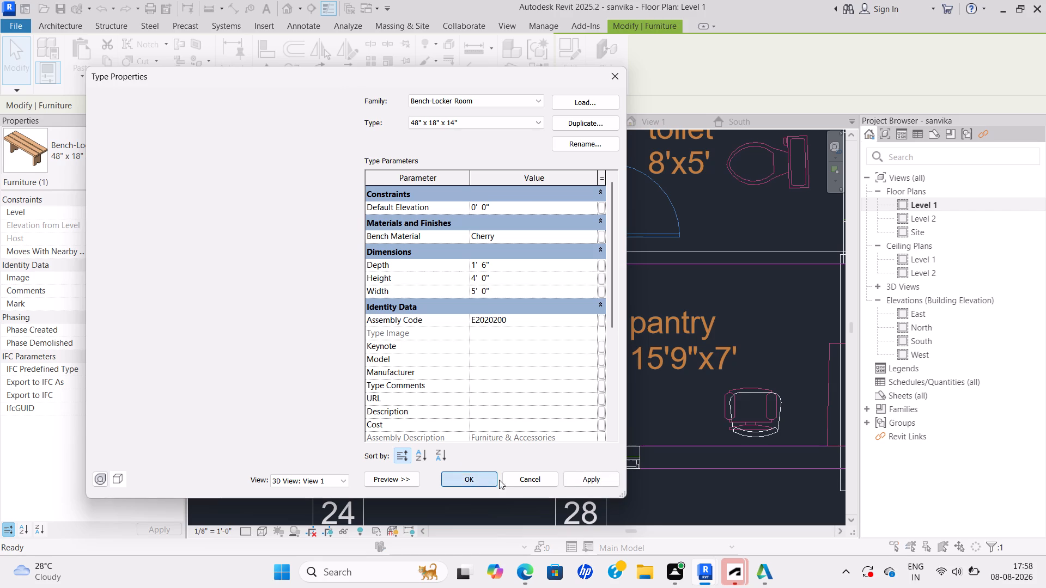
scroll(518, 483, "down", 6)
scroll(506, 428, "up", 5)
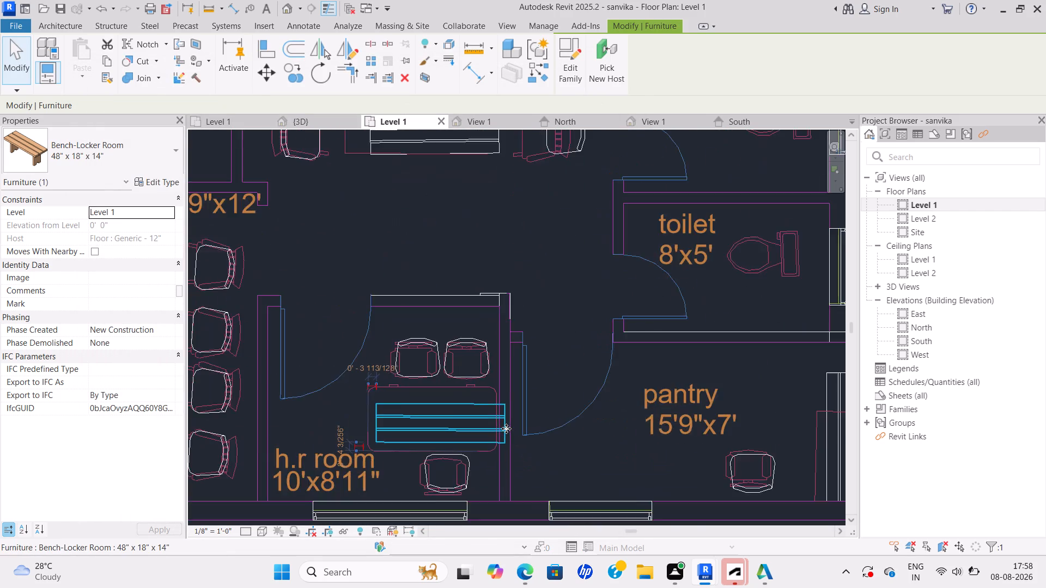
scroll(506, 428, "up", 2)
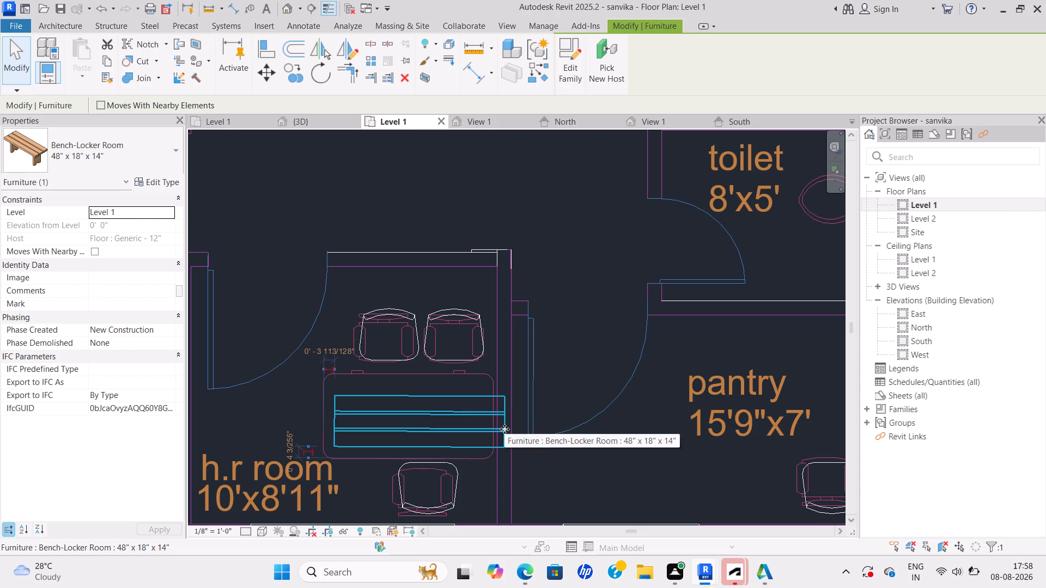
Move the locker-room bench in the h.r room horizontally away from the pantry-side wall, over the table outline.
left_click(504, 429)
key("Escape")
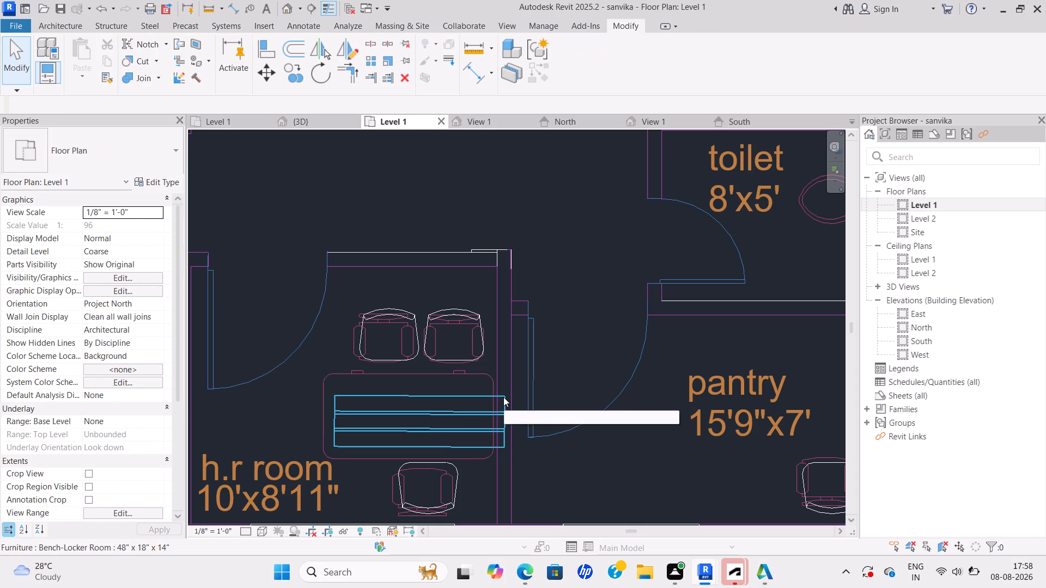
left_click(503, 397)
key("Escape")
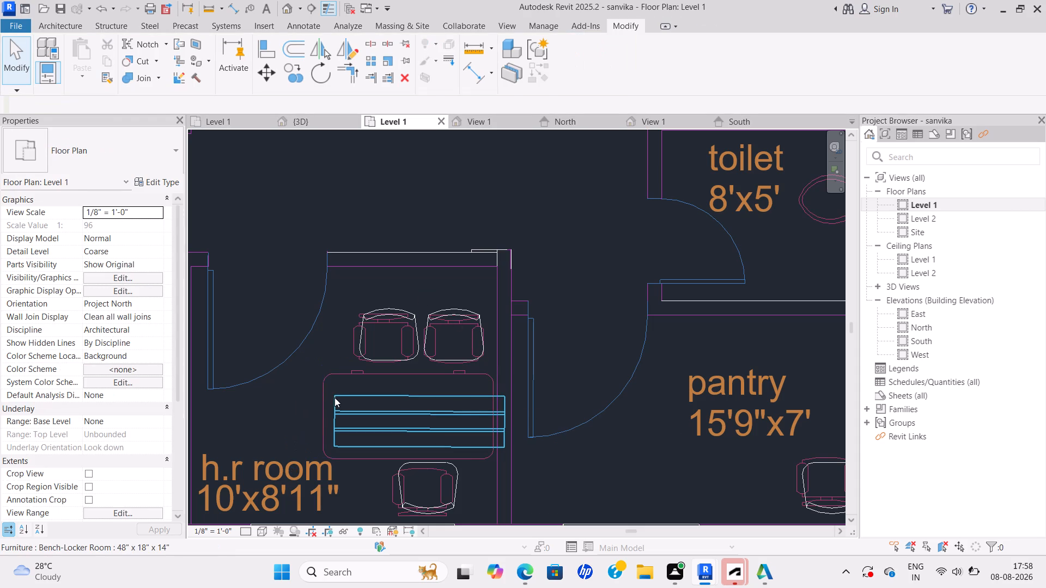
left_click(336, 397)
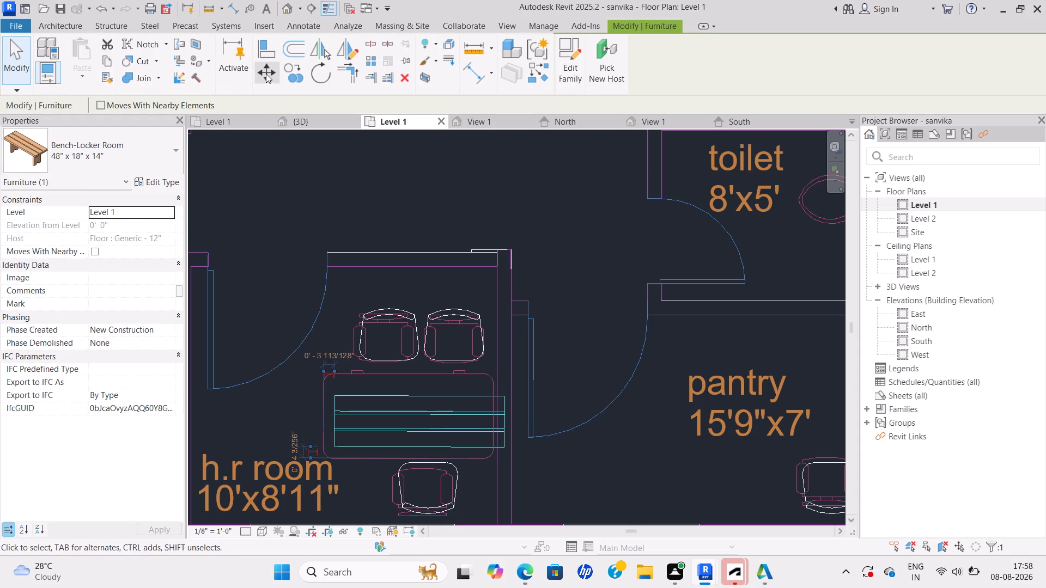
left_click(267, 74)
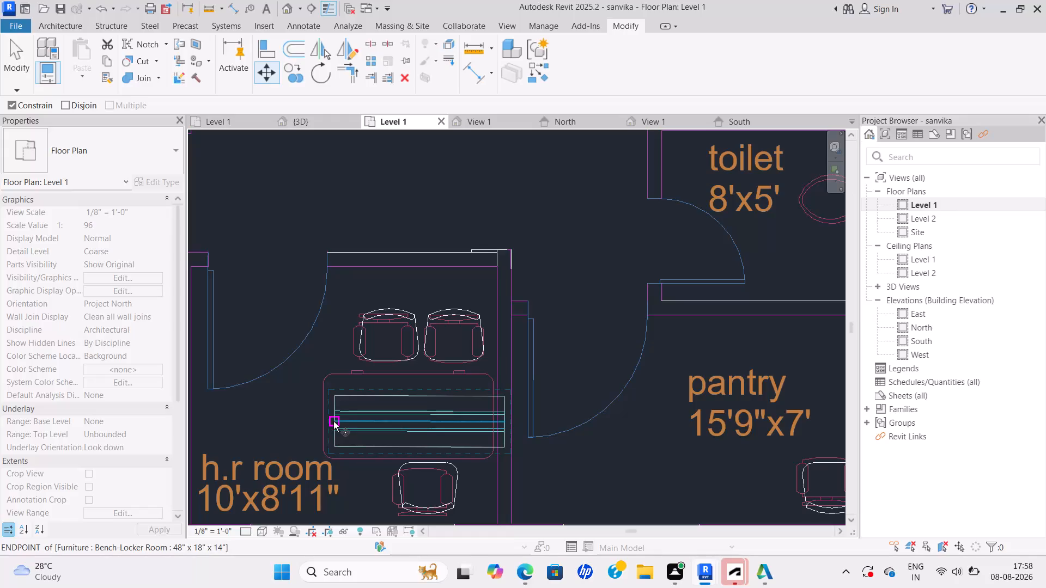
left_click(328, 421)
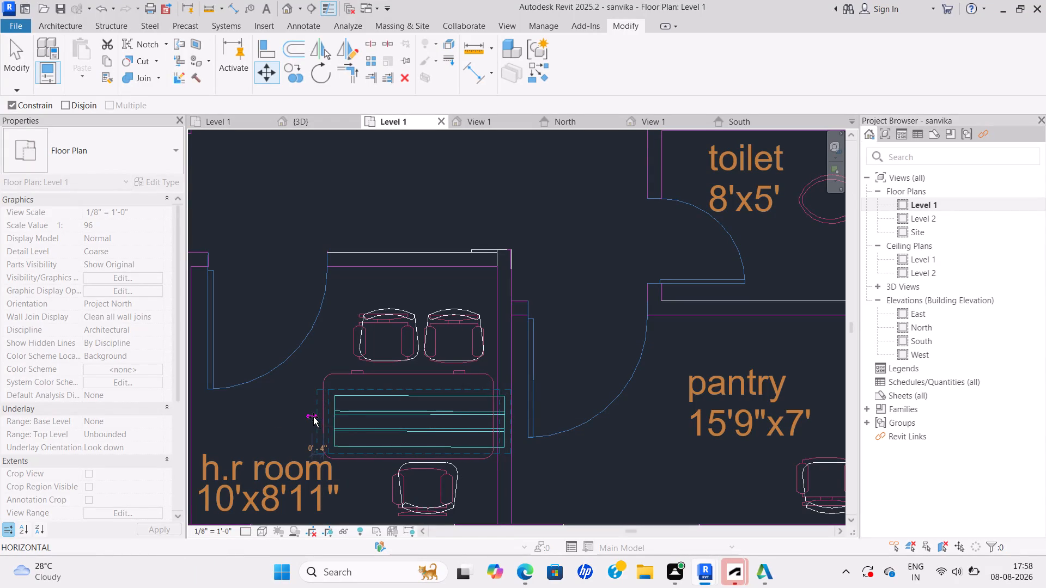
left_click(297, 413)
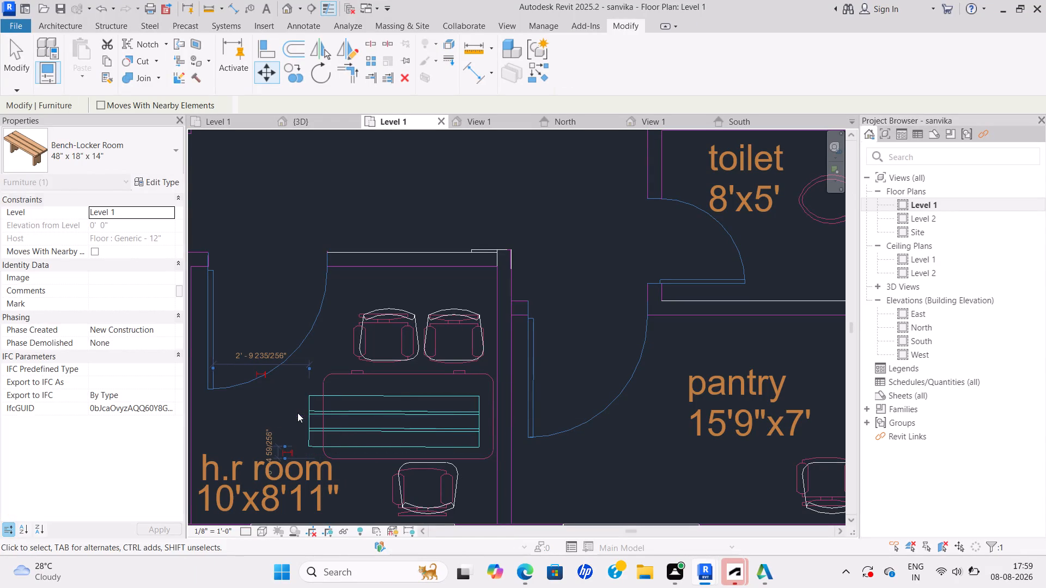
Move the horizontal locker-room bench in the director room toward the window-side bench, over the side-table outline.
scroll(367, 414, "down", 3)
middle_click_drag(373, 415, 467, 397)
scroll(471, 395, "down", 4)
middle_click_drag(441, 393, 445, 393)
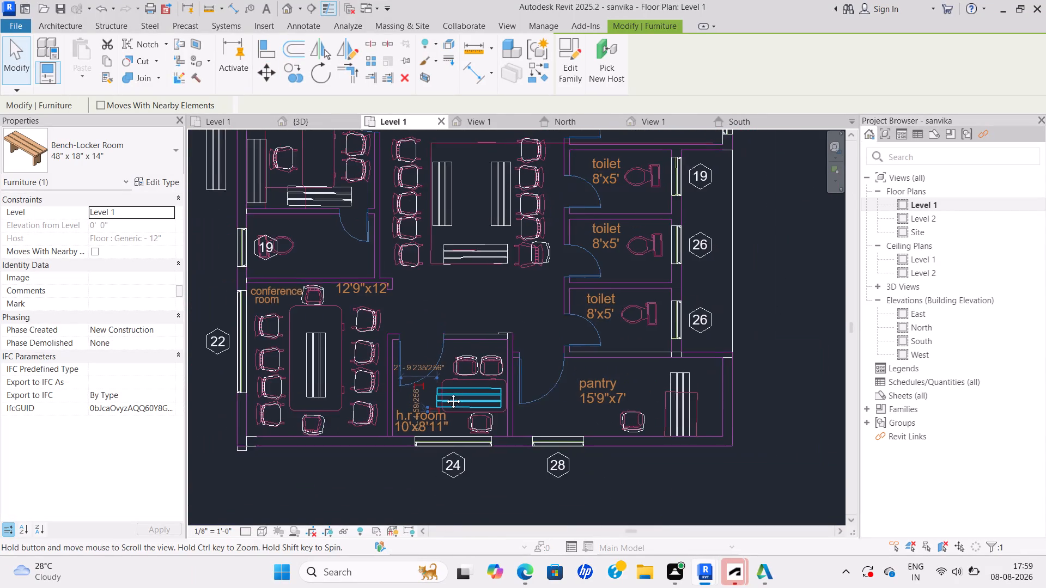
middle_click_drag(445, 393, 480, 400)
scroll(502, 401, "down", 1)
scroll(705, 412, "up", 7)
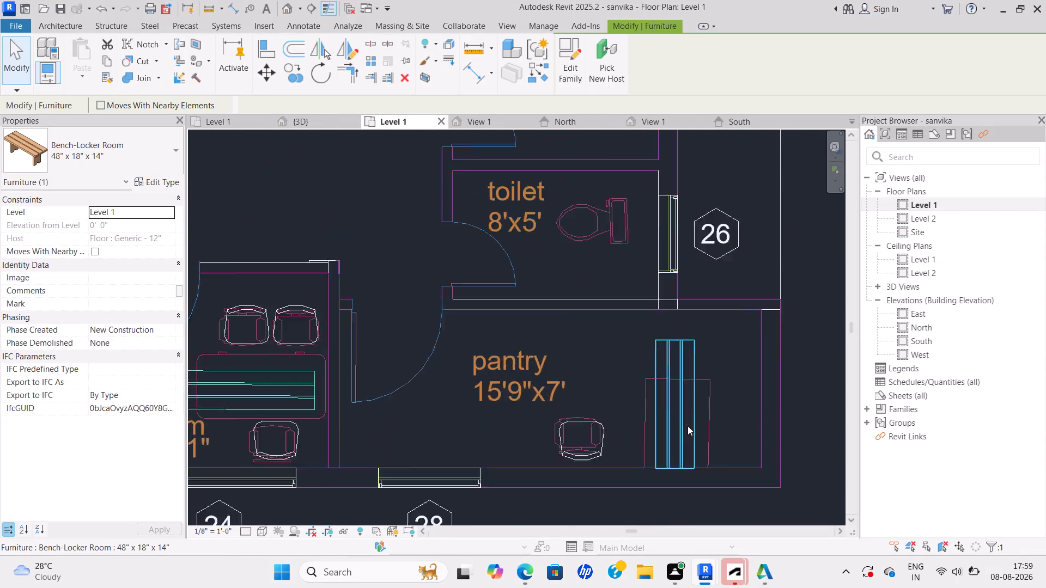
scroll(690, 433, "down", 4)
scroll(664, 385, "down", 5)
middle_click(664, 385)
scroll(665, 381, "down", 1)
middle_click_drag(668, 383, 703, 436)
scroll(485, 321, "up", 9)
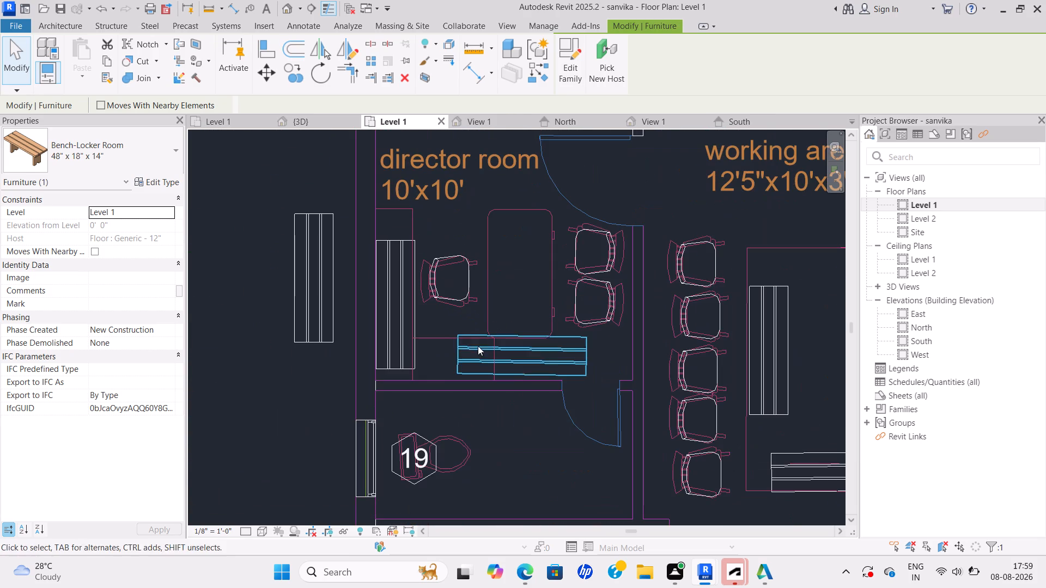
left_click(457, 360)
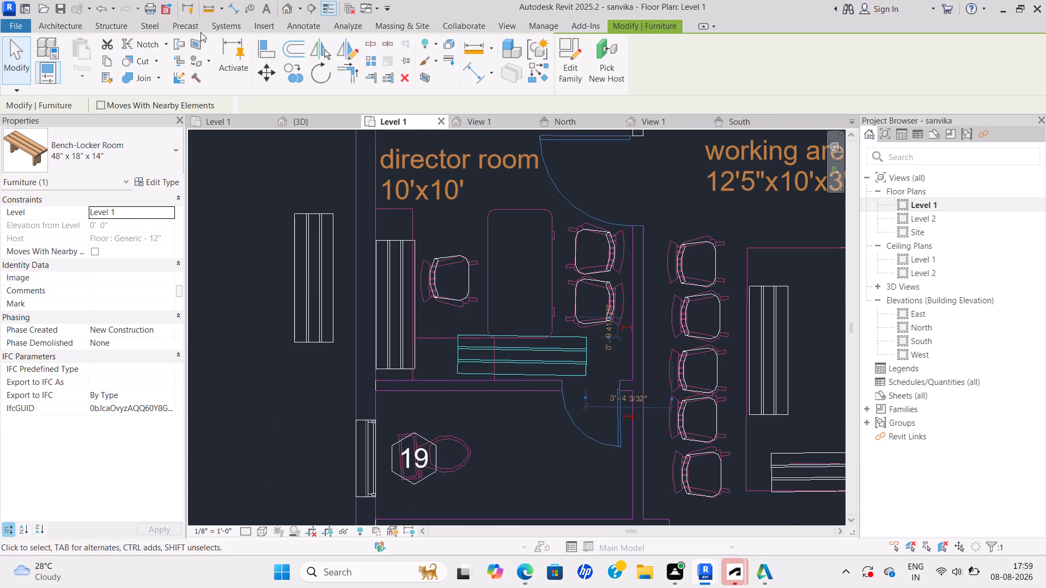
left_click(267, 75)
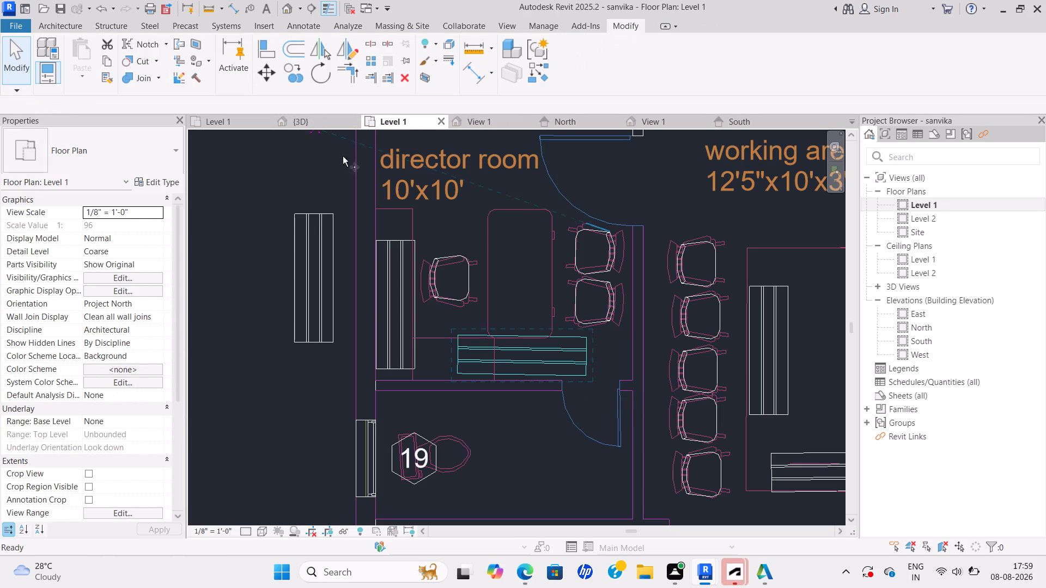
scroll(445, 366, "up", 2)
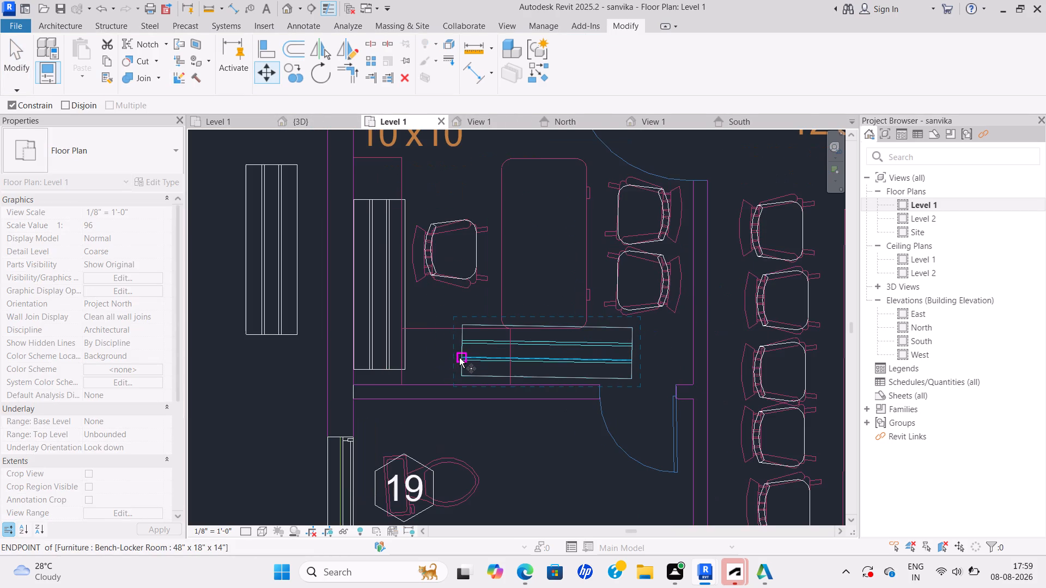
left_click(459, 354)
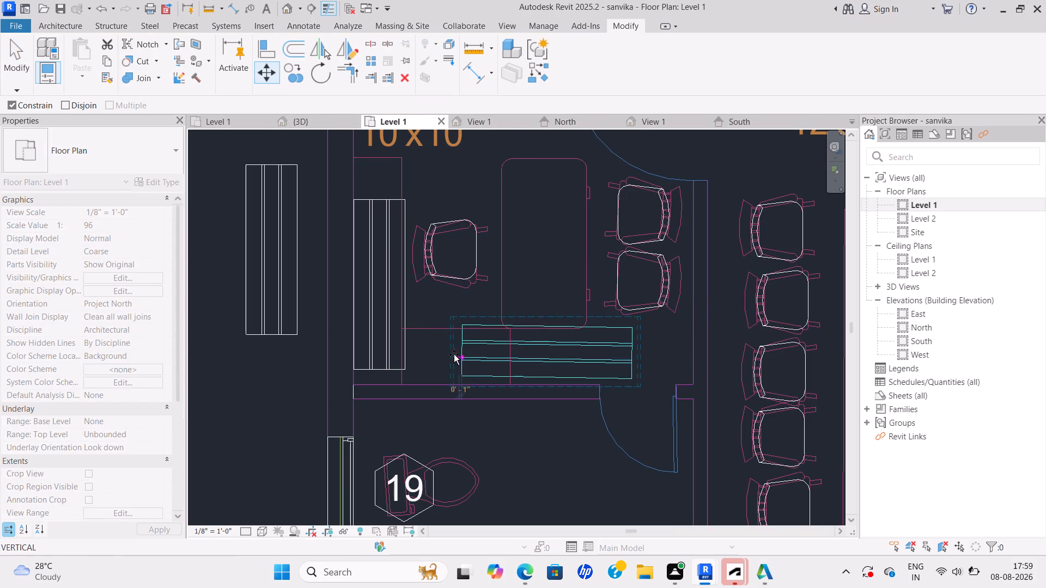
left_click(427, 356)
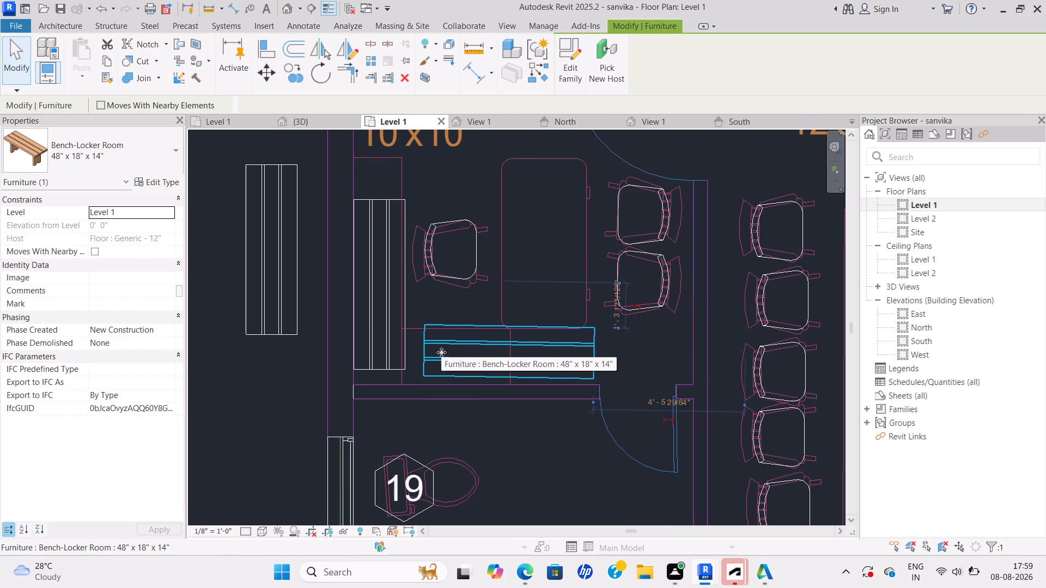
scroll(441, 352, "down", 2)
middle_click_drag(452, 353, 469, 372)
key("Escape")
Examine the placement of the benches and desk chairs against their outlines in the working area.
scroll(533, 357, "down", 2)
middle_click_drag(531, 355, 437, 329)
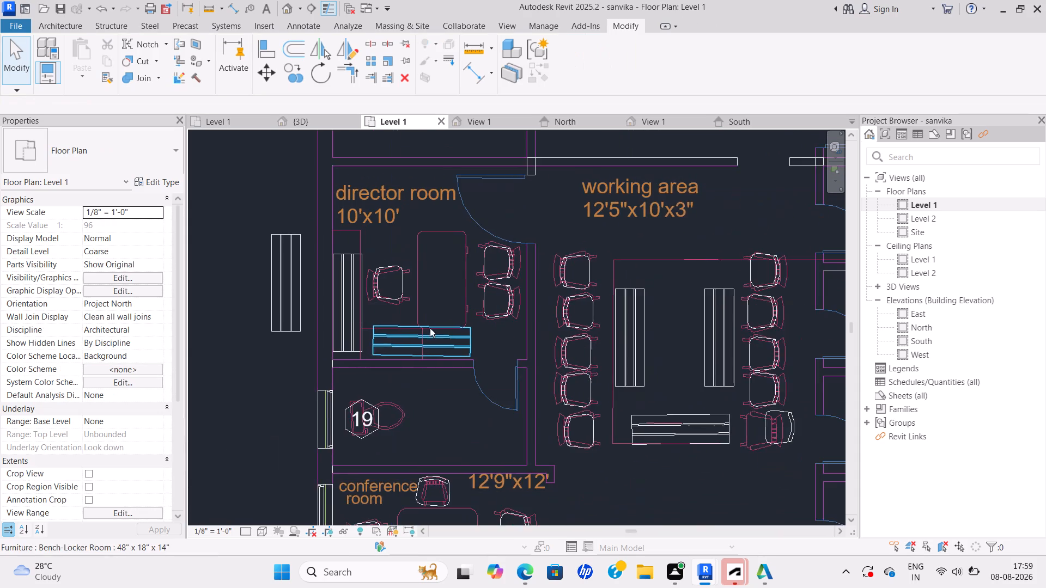
scroll(496, 345, "down", 3)
middle_click_drag(492, 342, 394, 344)
scroll(552, 369, "down", 1)
middle_click_drag(552, 368, 540, 335)
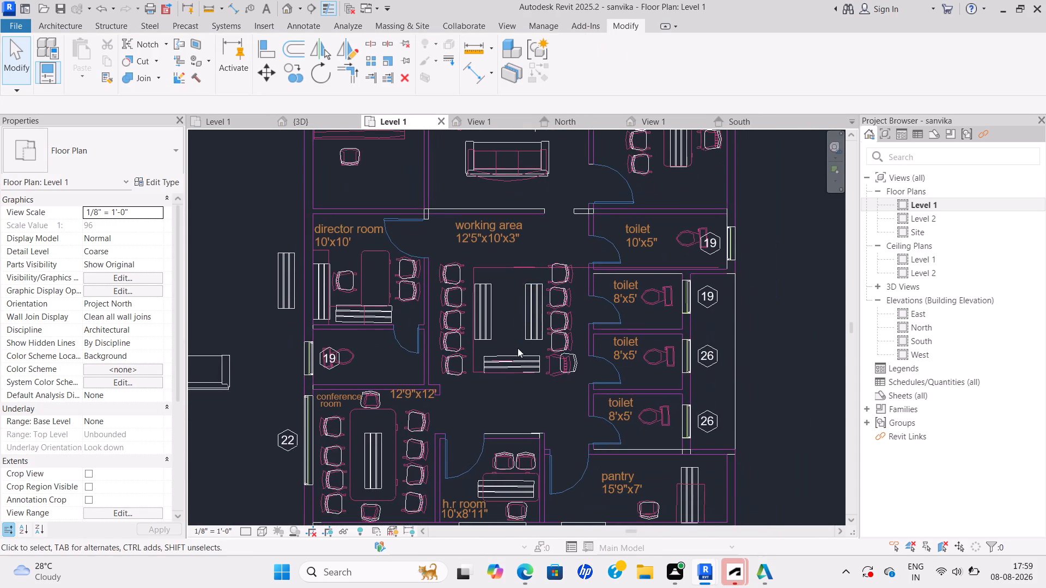
scroll(519, 351, "up", 4)
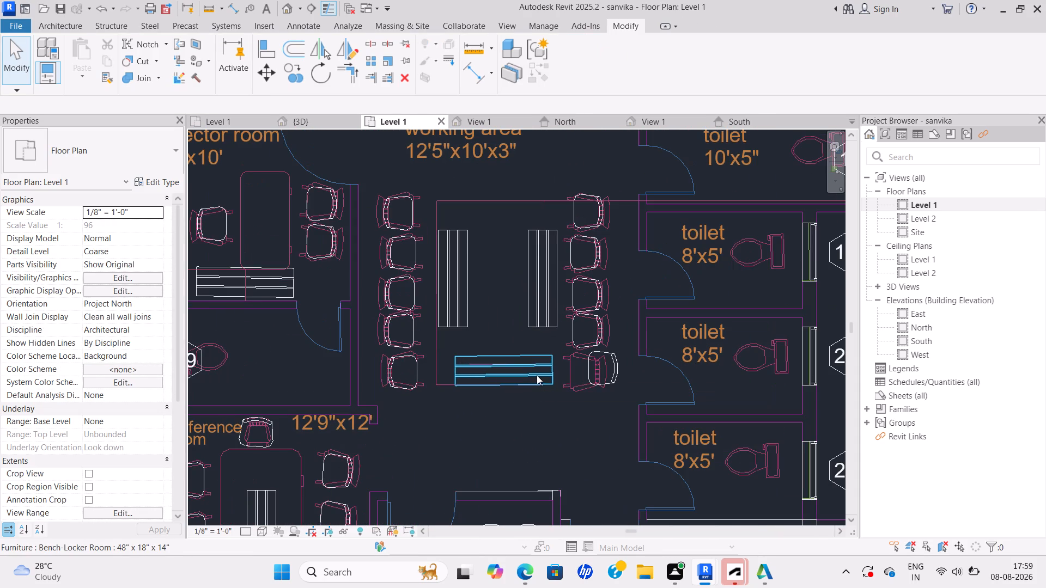
scroll(536, 375, "down", 3)
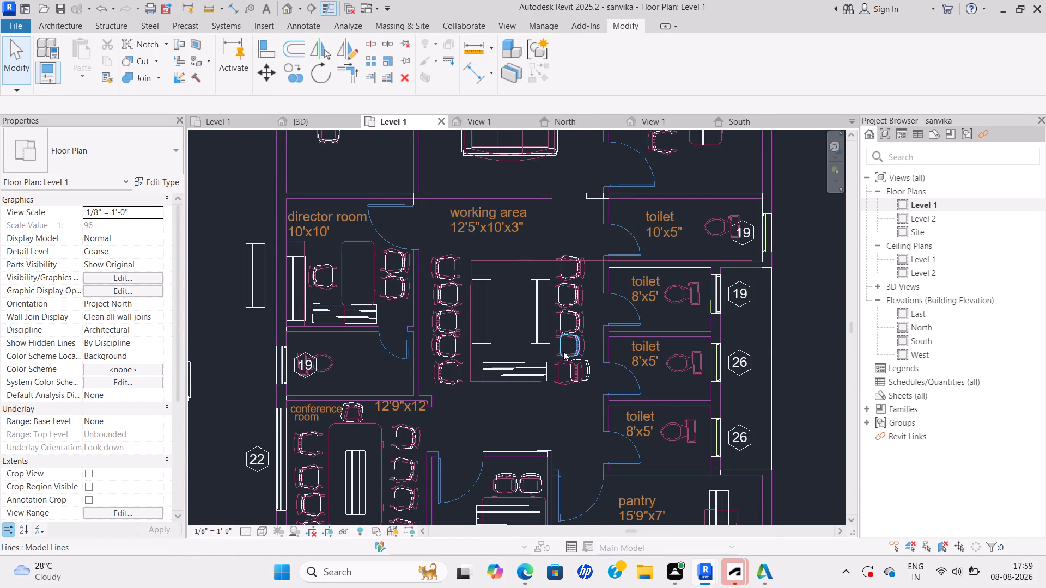
scroll(573, 352, "up", 4)
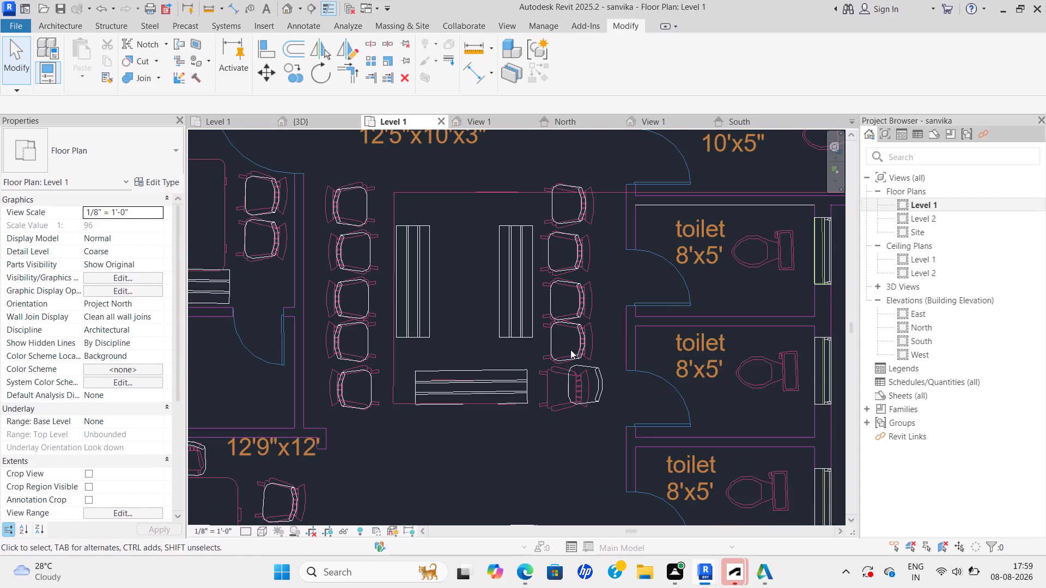
scroll(579, 357, "up", 4)
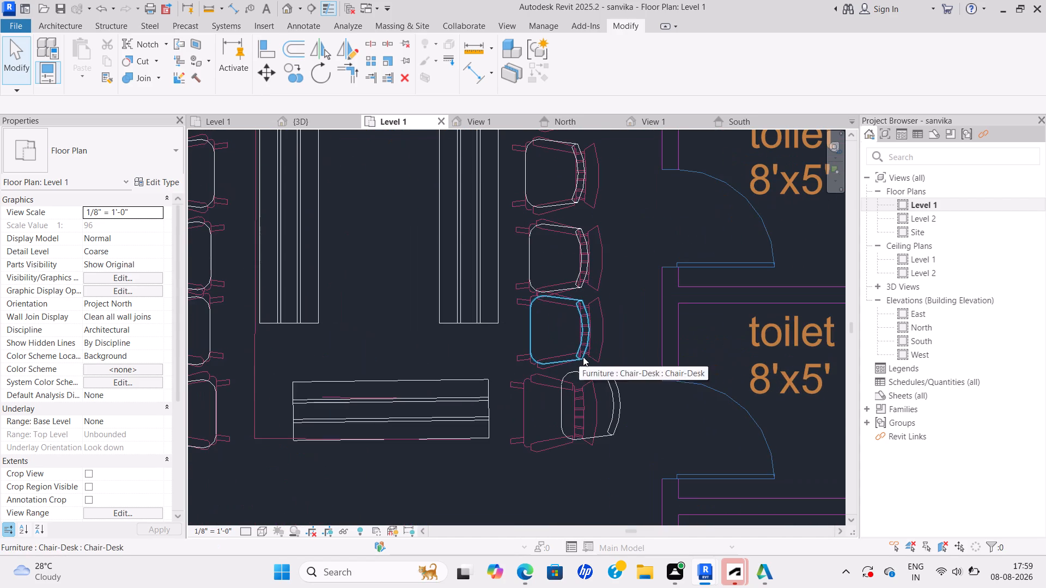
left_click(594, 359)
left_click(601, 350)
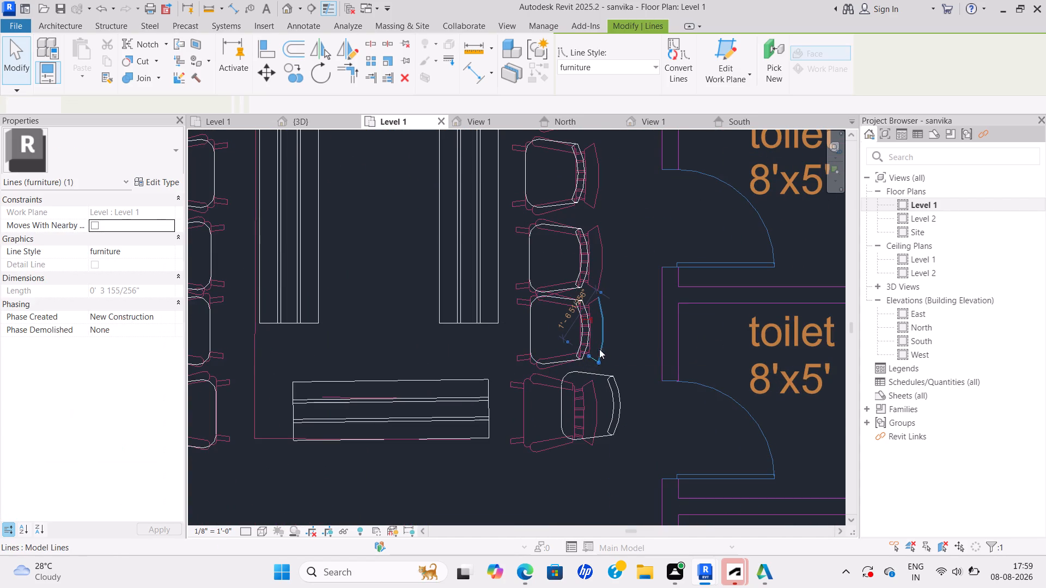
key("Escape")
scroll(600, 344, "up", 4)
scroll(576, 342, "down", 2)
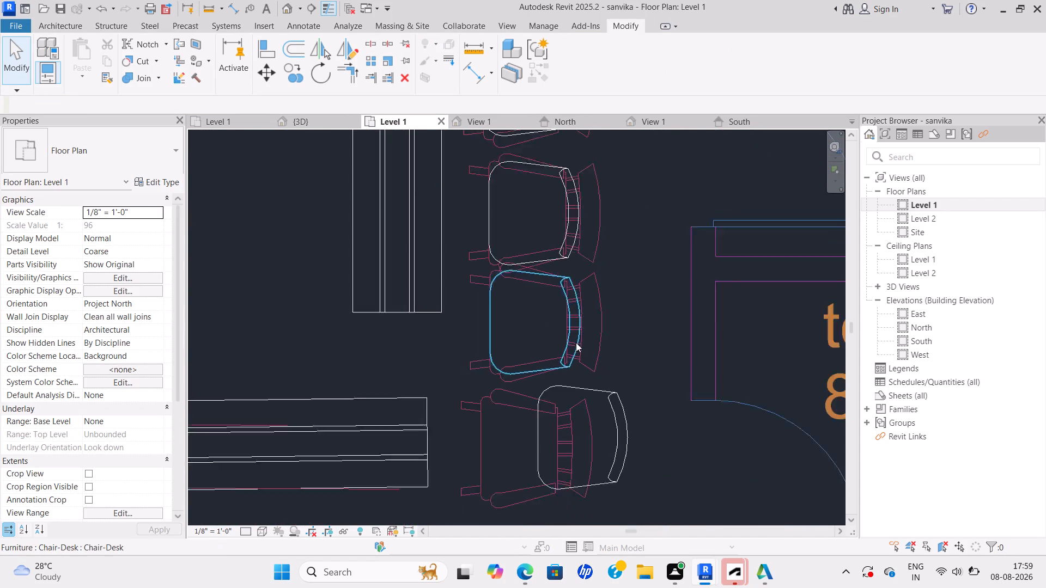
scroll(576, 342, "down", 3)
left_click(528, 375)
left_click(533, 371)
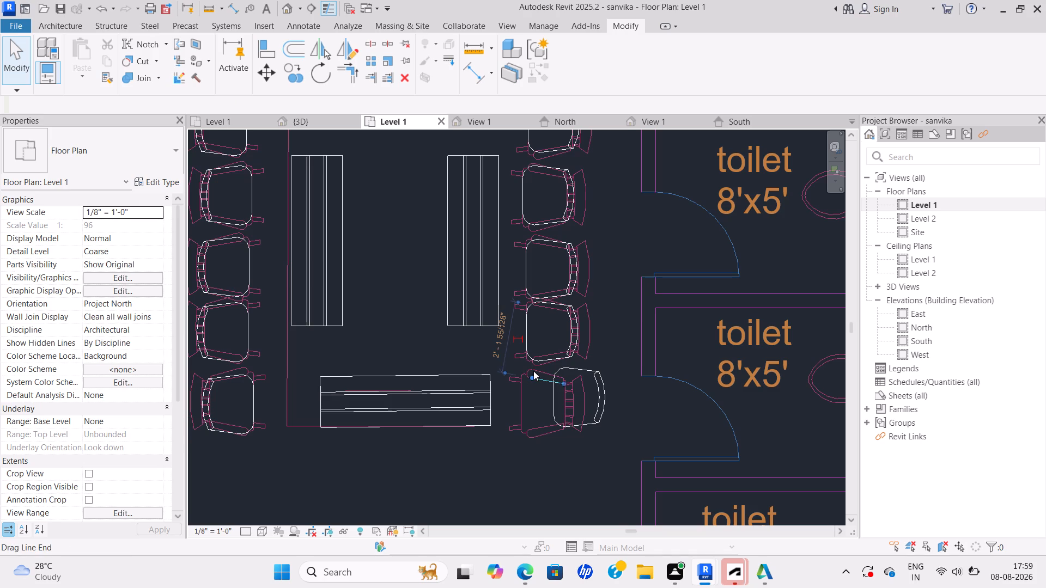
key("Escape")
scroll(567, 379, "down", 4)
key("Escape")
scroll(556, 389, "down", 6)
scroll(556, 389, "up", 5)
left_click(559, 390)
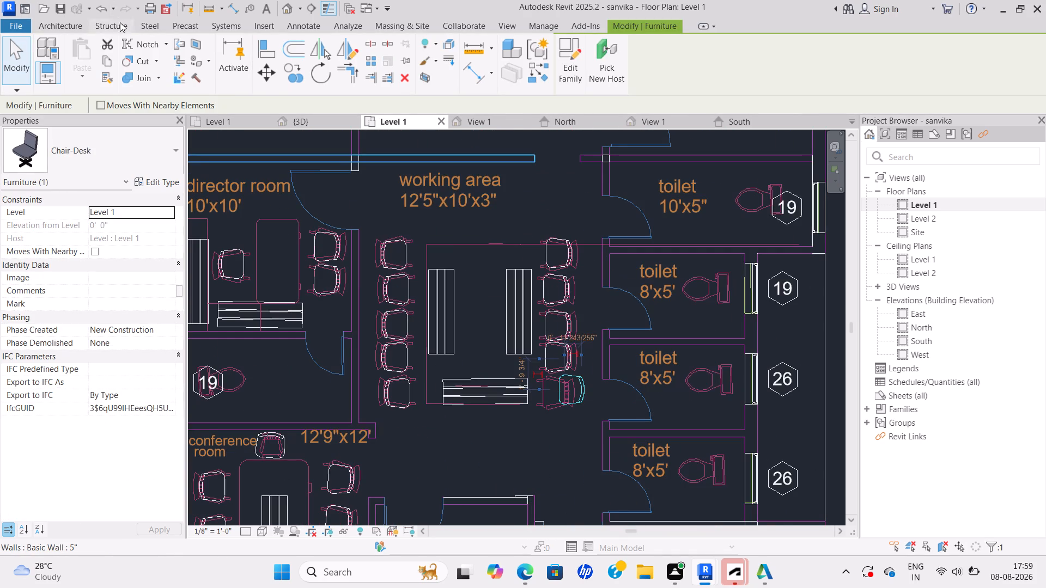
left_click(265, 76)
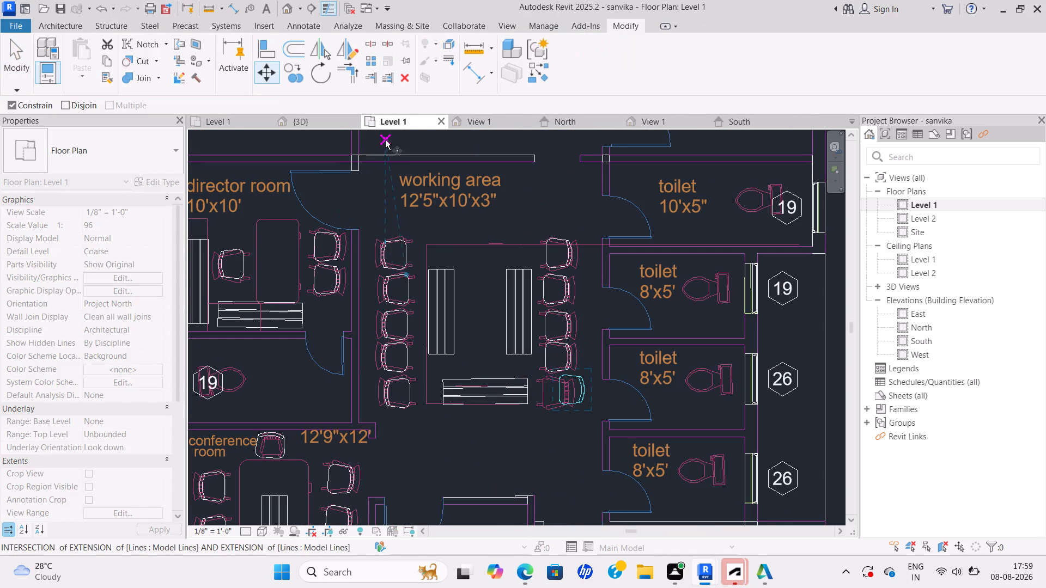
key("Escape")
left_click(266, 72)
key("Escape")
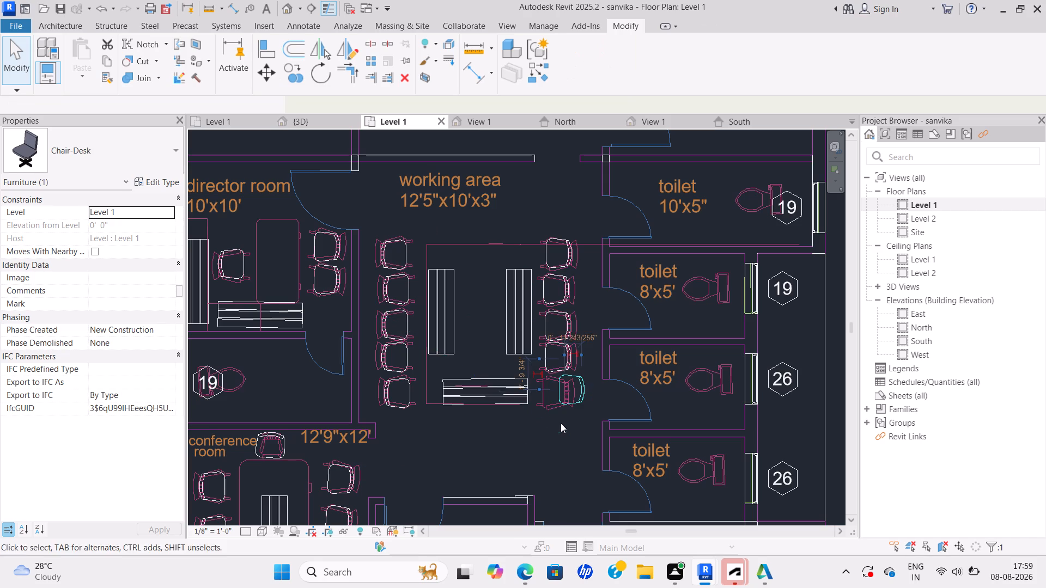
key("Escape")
Move the offset desk chair at the lower end of the working area's toilet-side row onto its chair outline.
left_click(559, 395)
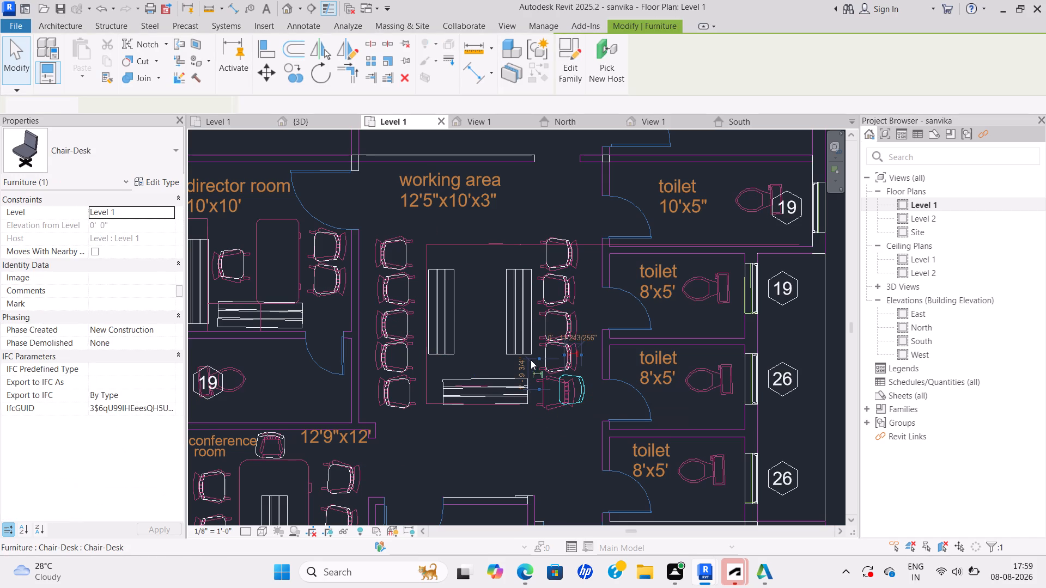
left_click(270, 78)
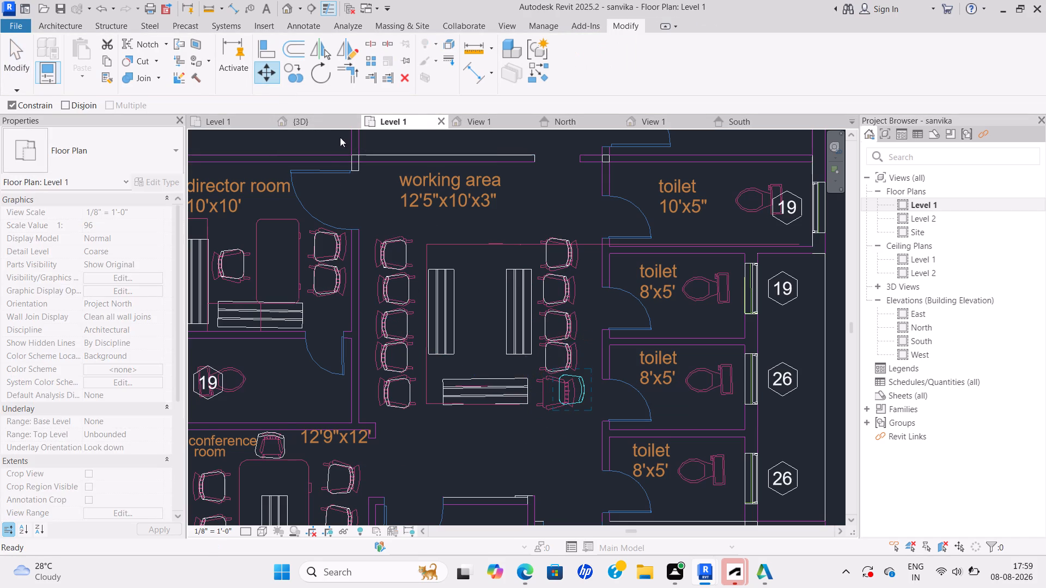
scroll(575, 378, "up", 4)
left_click(546, 401)
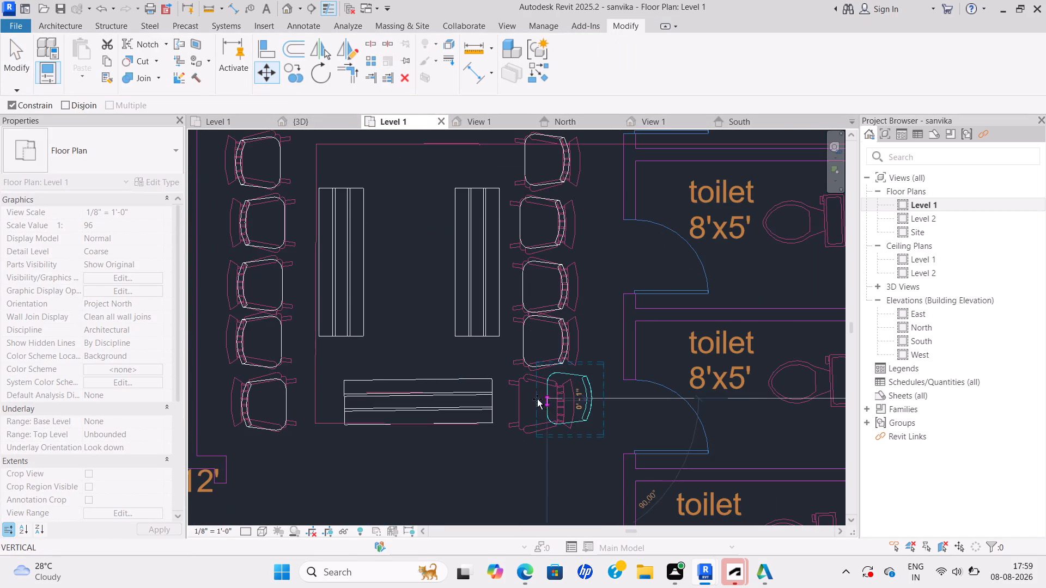
left_click(521, 401)
key("Escape")
Review the furnished Level 1 layout in plan, and inspect the chairs and benches in the 3D view.
scroll(591, 404, "down", 3)
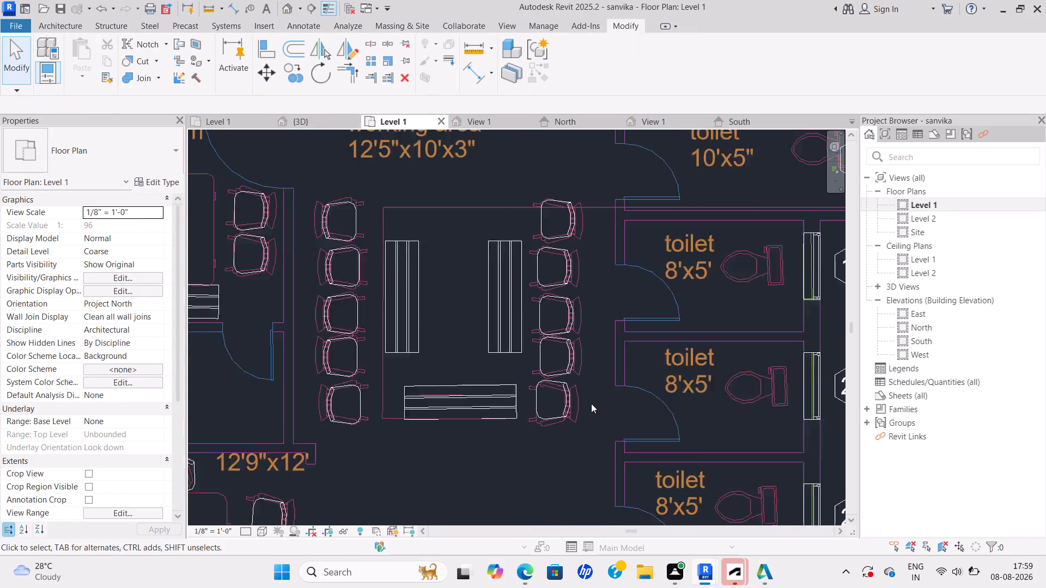
scroll(589, 400, "down", 3)
middle_click_drag(586, 395, 553, 279)
scroll(566, 278, "down", 2)
scroll(617, 294, "down", 4)
middle_click_drag(617, 294, 593, 342)
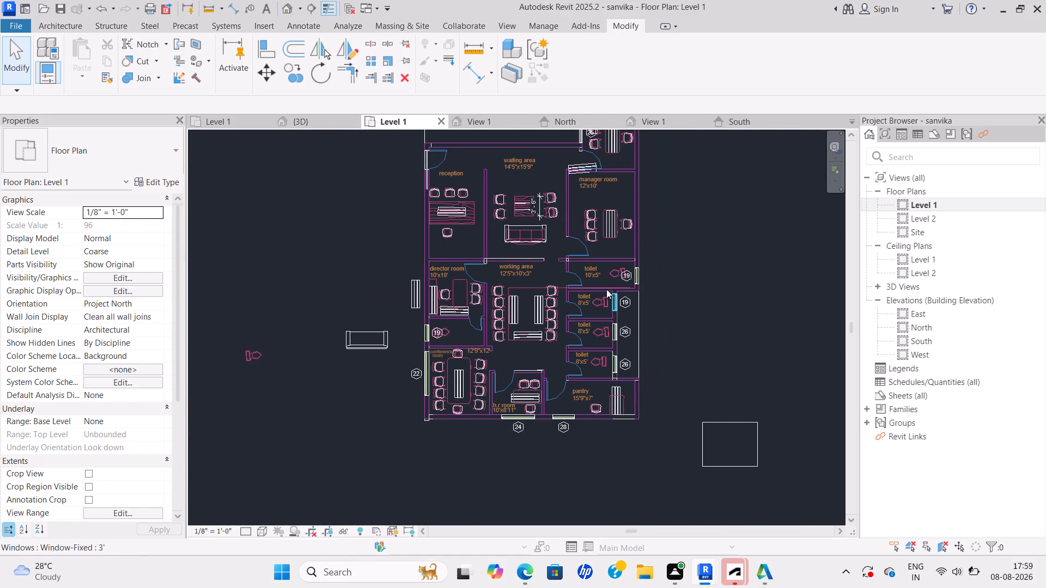
scroll(533, 308, "up", 5)
left_click(324, 124)
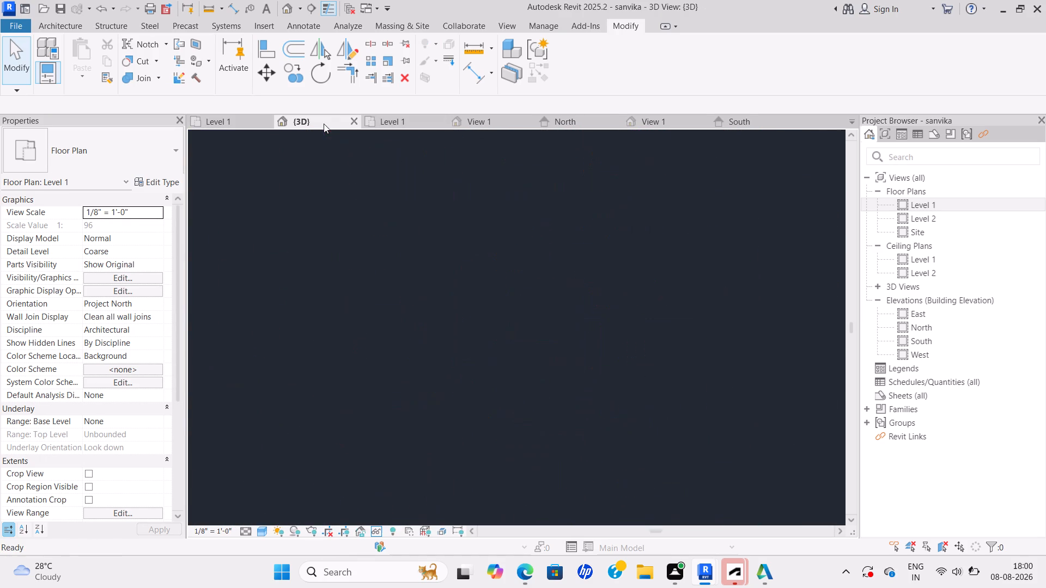
scroll(570, 334, "down", 4)
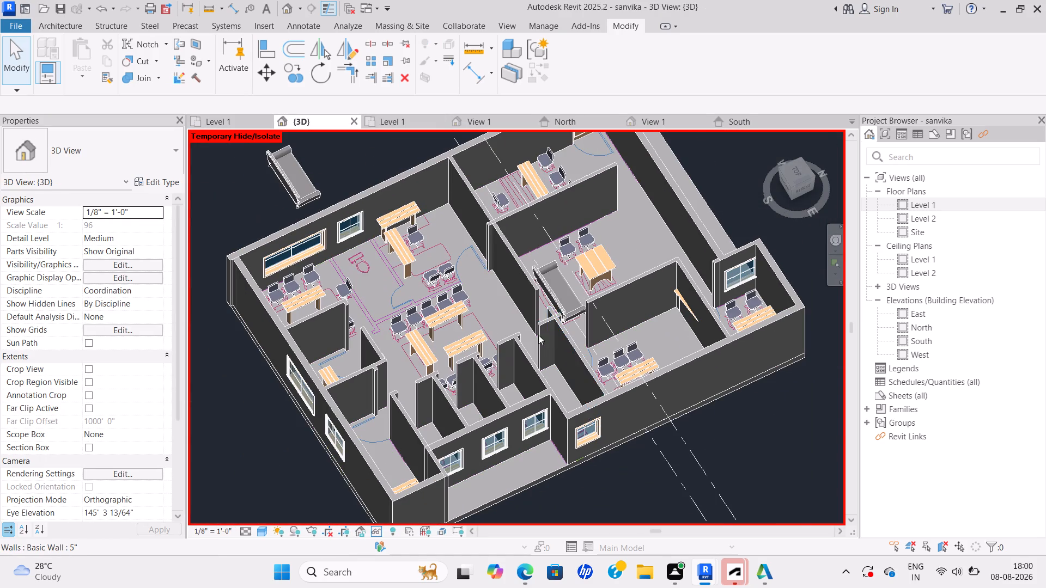
scroll(488, 327, "up", 4)
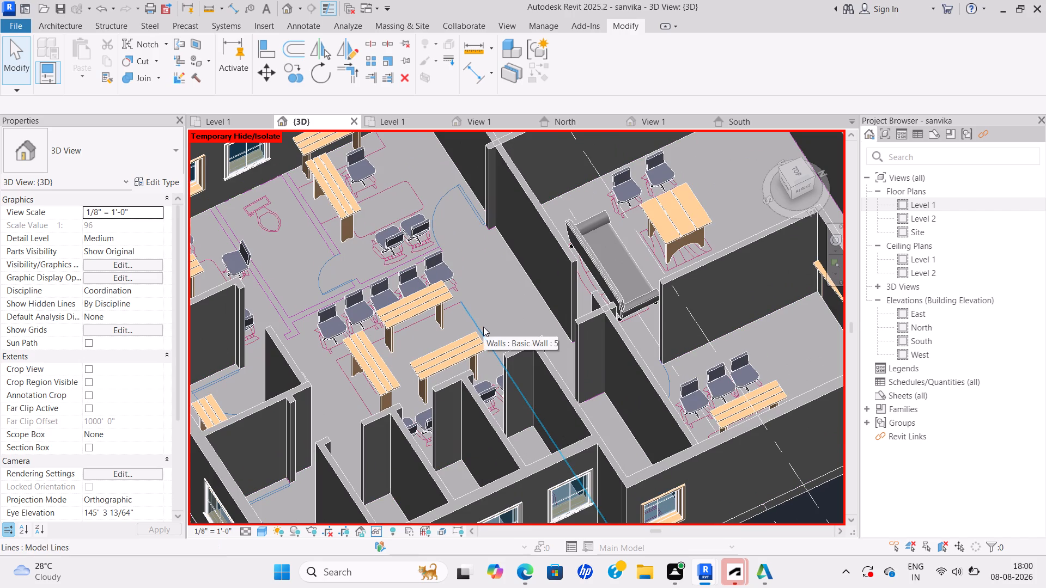
scroll(485, 326, "down", 5)
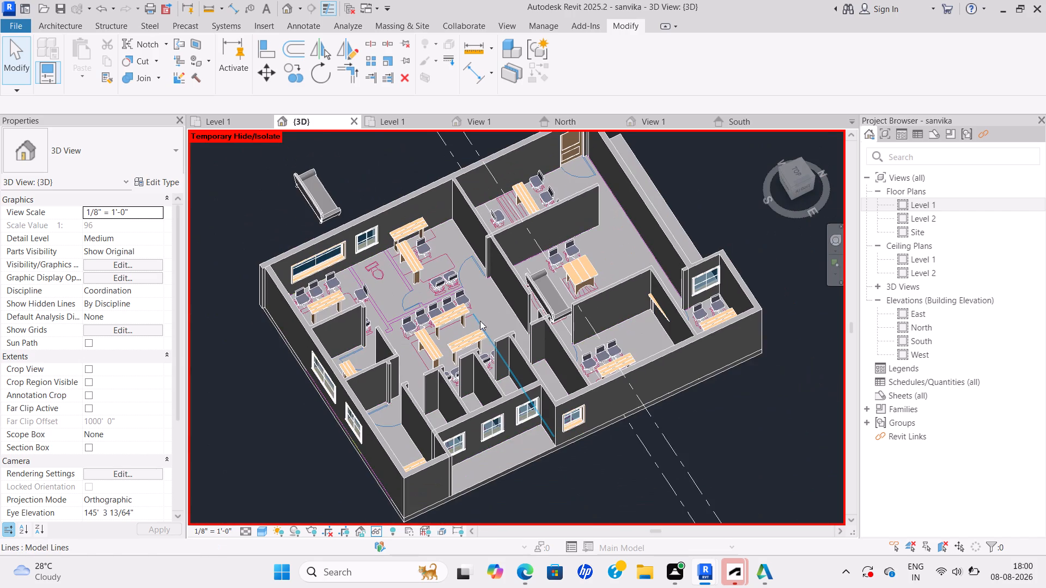
Examine the benches and desk chairs throughout the office in the 3D view, especially around the working area.
middle_click_drag(485, 327, 498, 364)
middle_click_drag(394, 321, 465, 342)
scroll(394, 321, "down", 1)
scroll(467, 314, "up", 5)
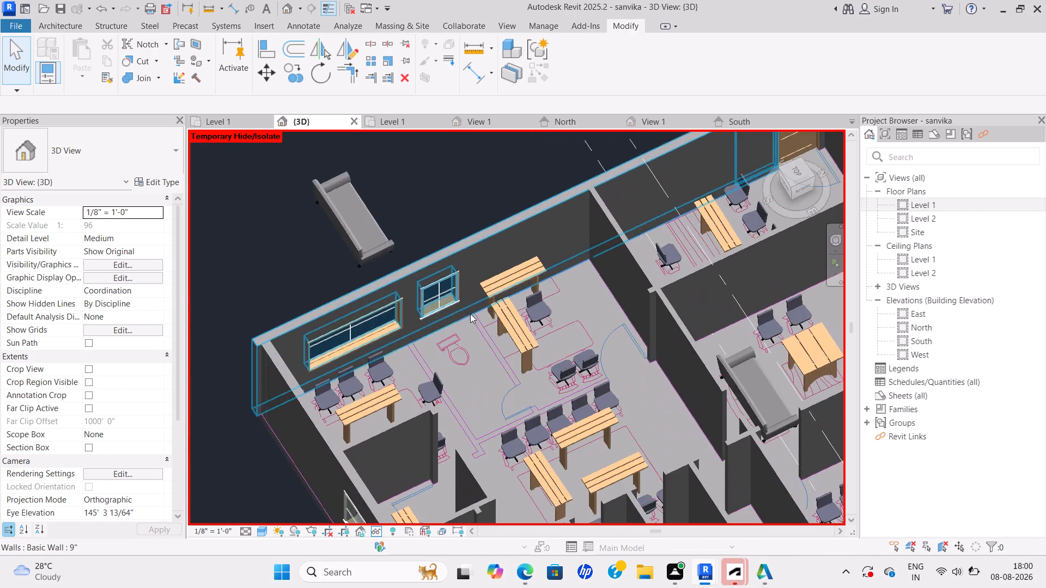
scroll(485, 319, "up", 5)
scroll(486, 319, "down", 10)
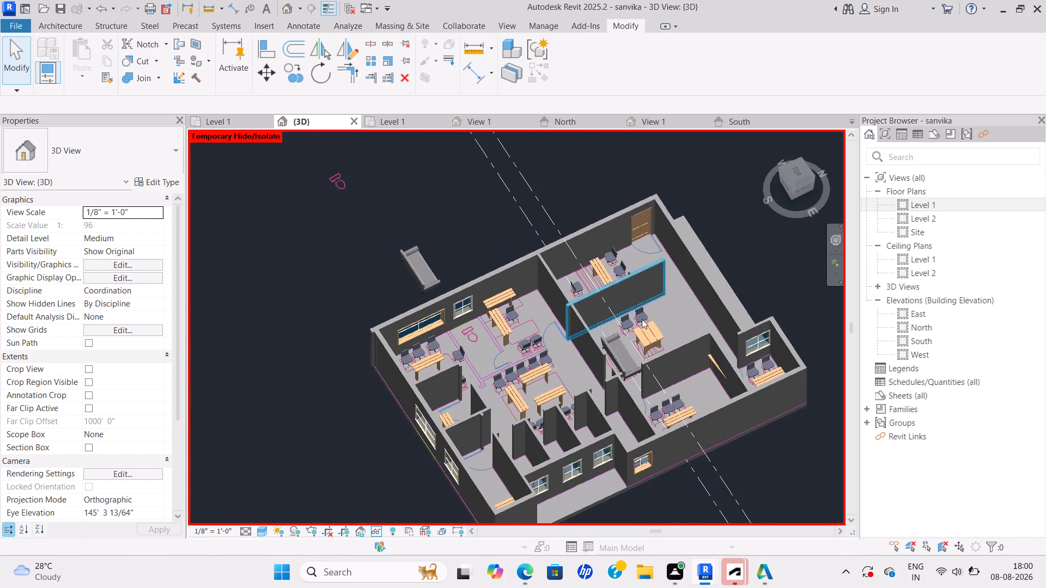
scroll(669, 322, "up", 7)
scroll(670, 322, "down", 4)
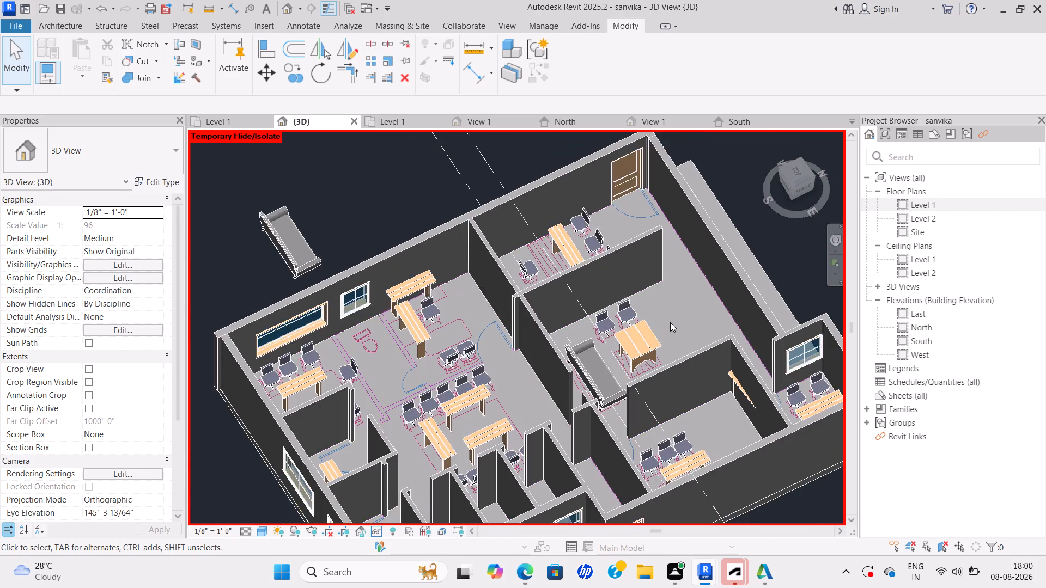
scroll(670, 322, "down", 4)
middle_click_drag(701, 318, 717, 300)
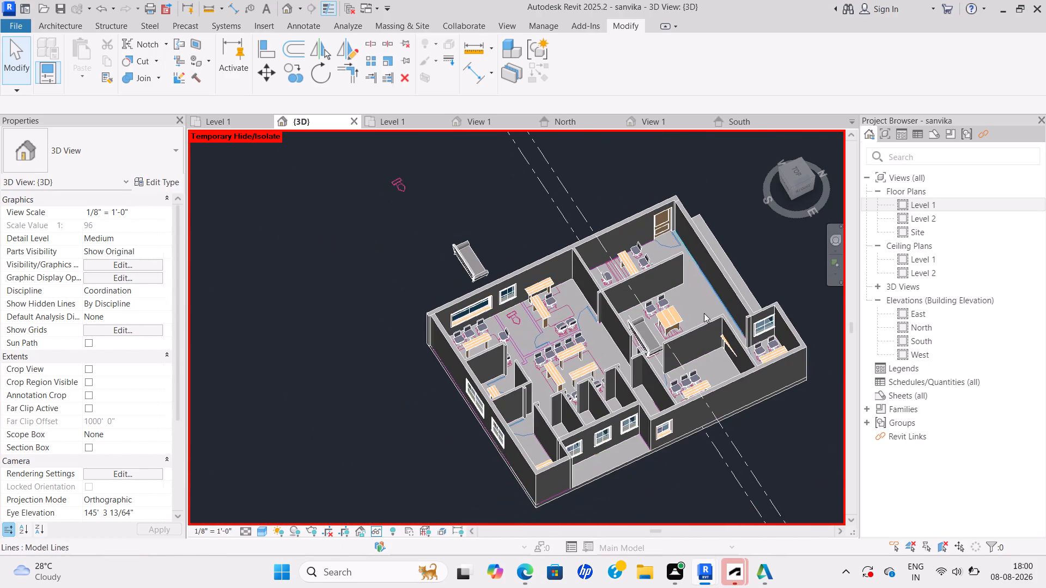
scroll(565, 367, "up", 8)
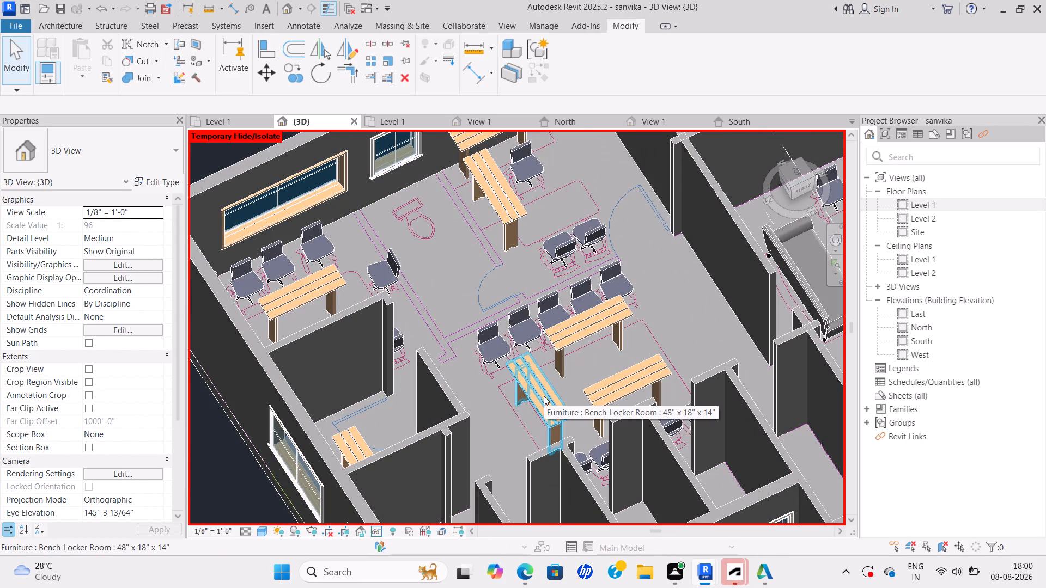
scroll(544, 396, "down", 3)
middle_click(544, 396)
middle_click(544, 396)
middle_click_drag(544, 396, 555, 364)
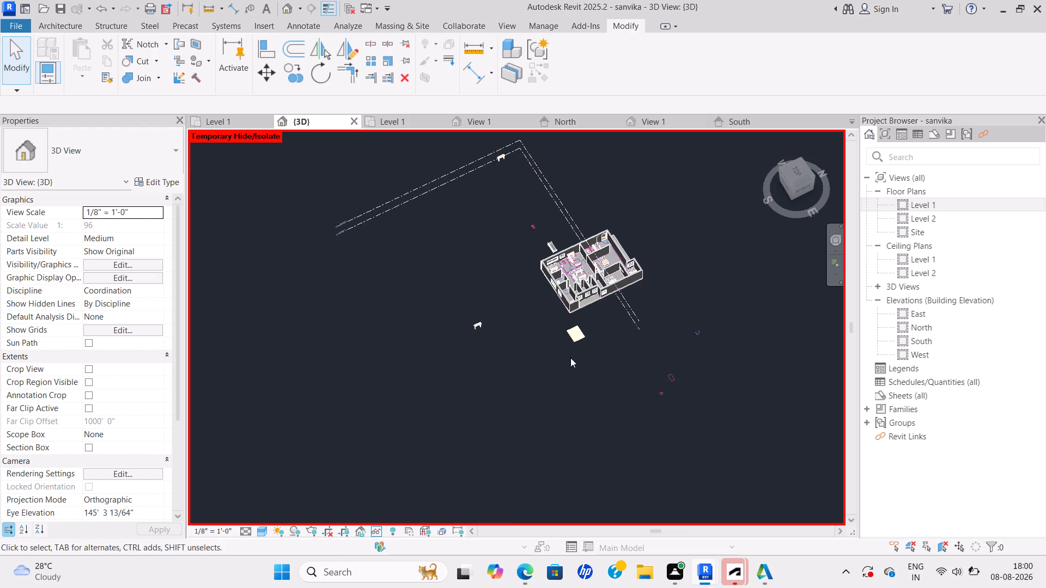
scroll(605, 279, "up", 9)
scroll(520, 265, "up", 10)
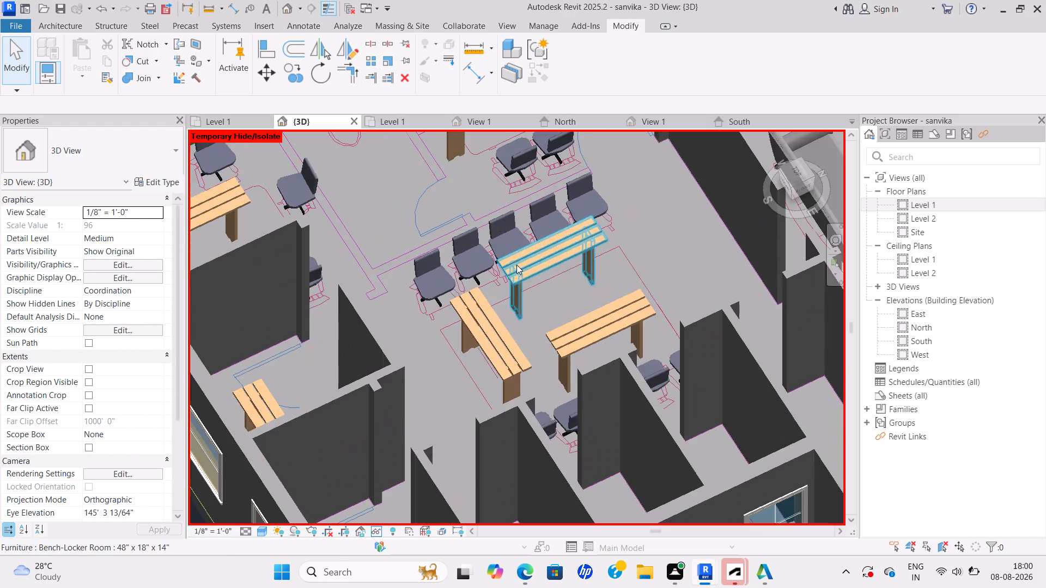
scroll(513, 267, "up", 4)
scroll(524, 285, "down", 8)
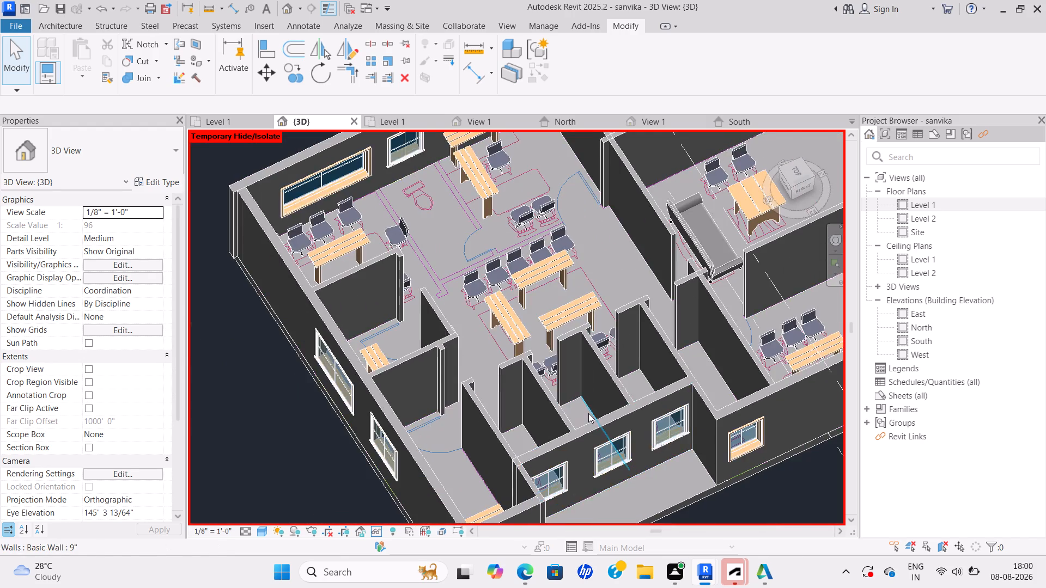
scroll(588, 412, "up", 4)
middle_click_drag(456, 262, 552, 363)
scroll(350, 274, "up", 4)
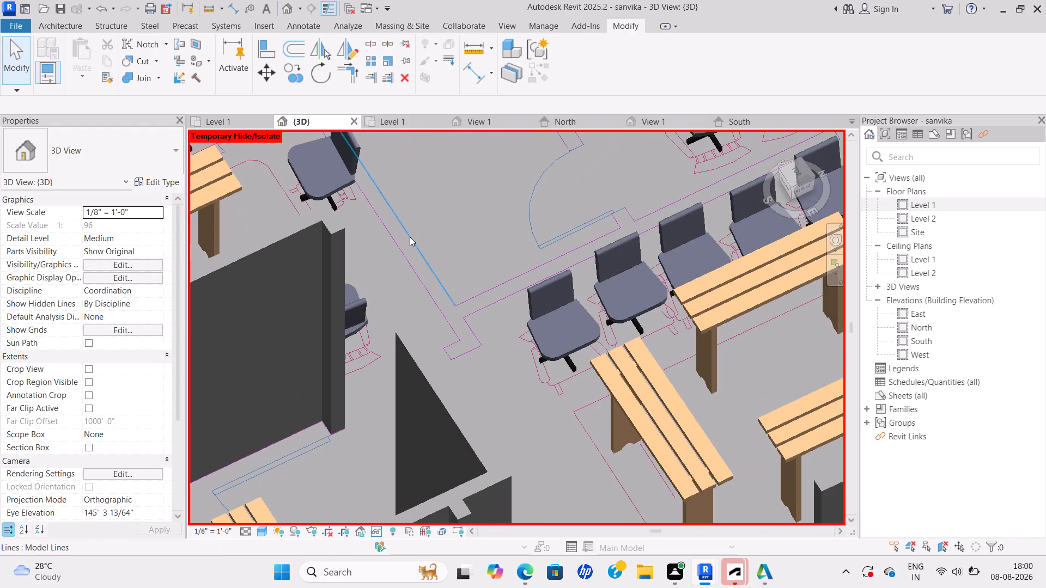
Inspect the furniture against the floor outlines from a near top-down 3D angle, including the waiting area and manager room.
scroll(378, 299, "down", 1, "shift")
middle_click_drag(380, 304, 525, 319, "shift")
scroll(525, 319, "down", 4)
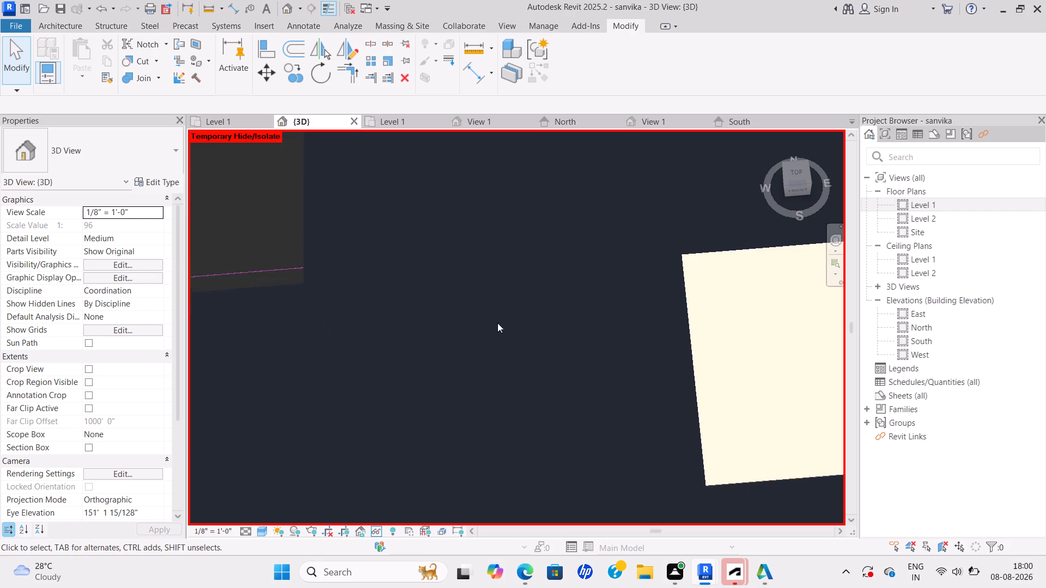
scroll(497, 323, "down", 1)
middle_click_drag(485, 317, 435, 349, "shift")
scroll(438, 287, "up", 6)
scroll(447, 286, "down", 1, "shift")
middle_click_drag(458, 283, 329, 335, "shift")
scroll(539, 321, "down", 12)
middle_click_drag(534, 313, 418, 199)
middle_click_drag(658, 303, 579, 296)
scroll(658, 303, "down", 1)
scroll(635, 244, "up", 4)
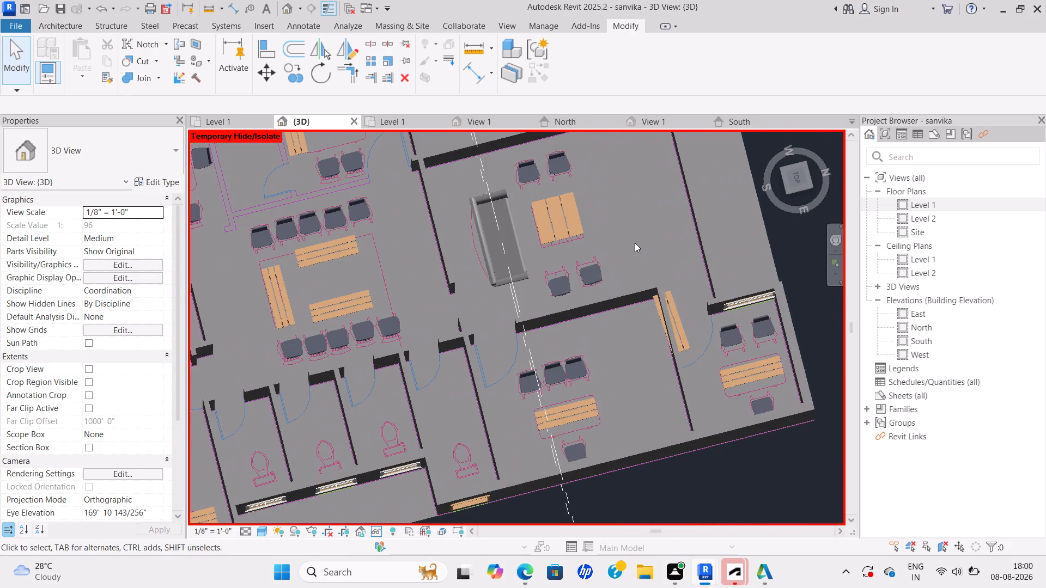
scroll(583, 276, "up", 2)
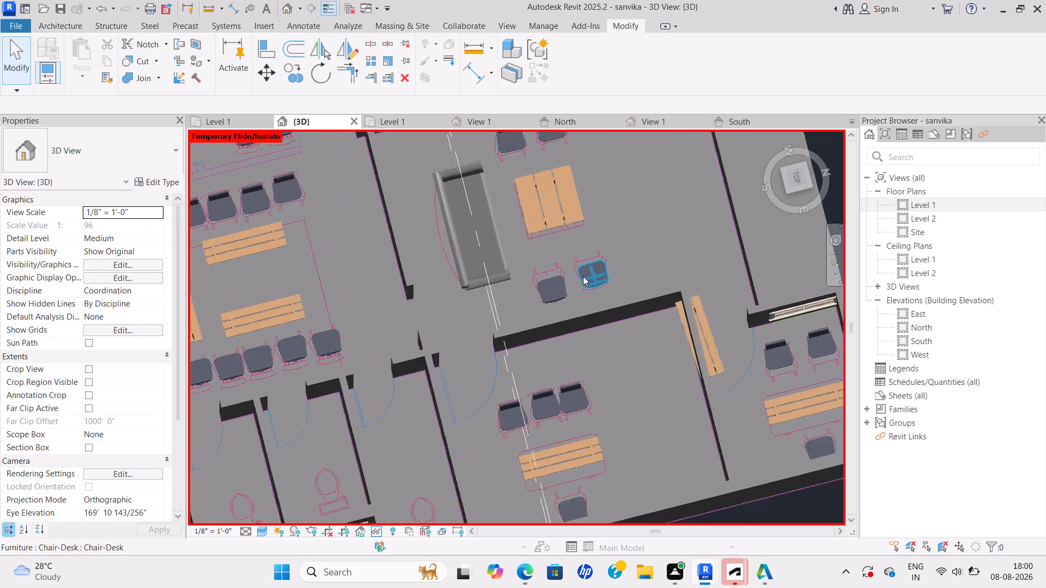
scroll(583, 276, "up", 1)
scroll(565, 276, "down", 5)
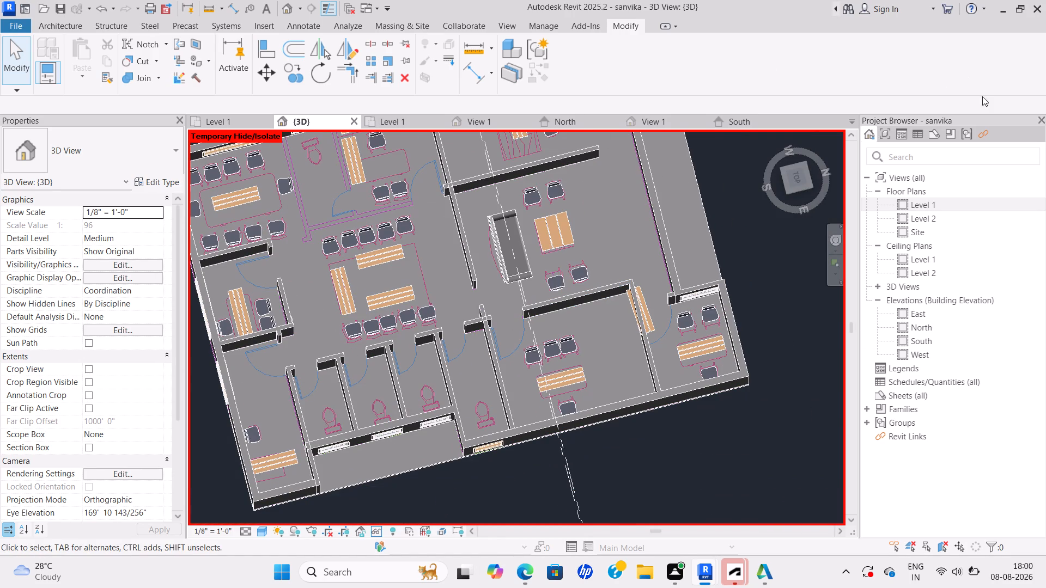
Open the Level 1 floor plan and check the furniture in the working area, h.r room, toilets, pantry and waiting area.
double_click(946, 207)
scroll(635, 249, "down", 1)
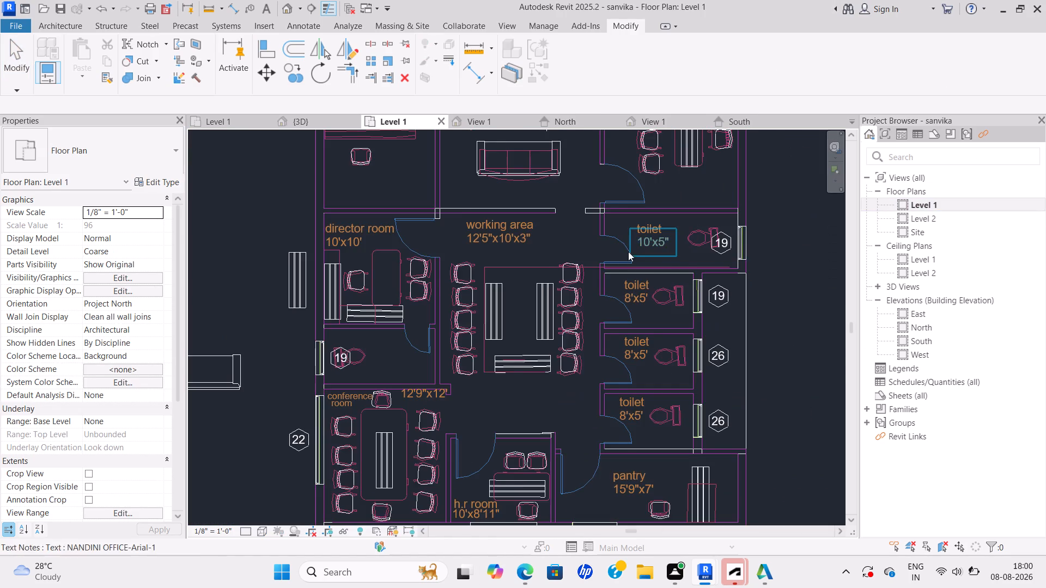
scroll(599, 293, "down", 1)
middle_click_drag(586, 352, 627, 310)
scroll(600, 350, "up", 3)
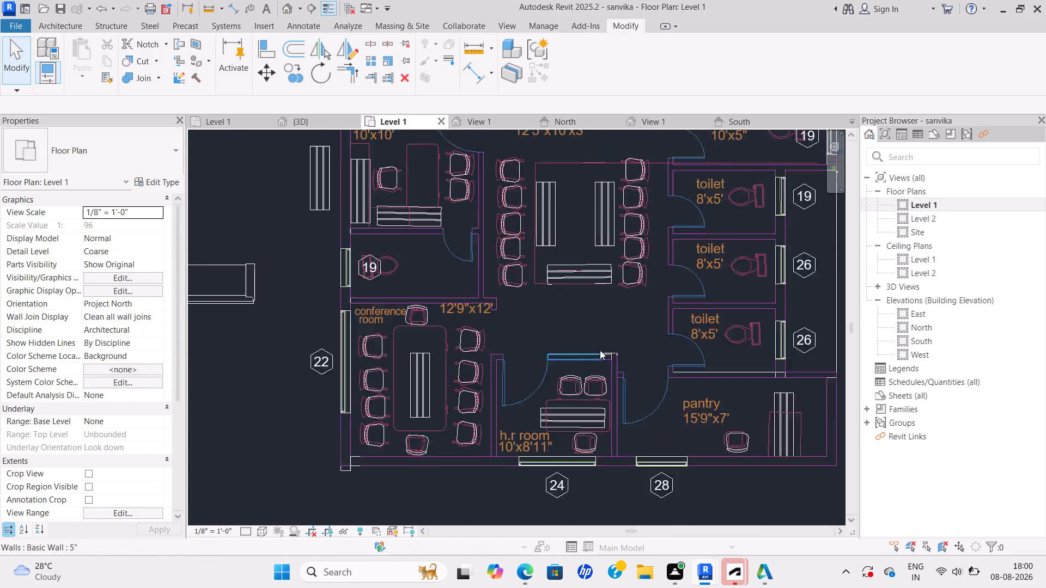
scroll(600, 350, "up", 2)
middle_click_drag(680, 301, 532, 376)
scroll(680, 301, "down", 1)
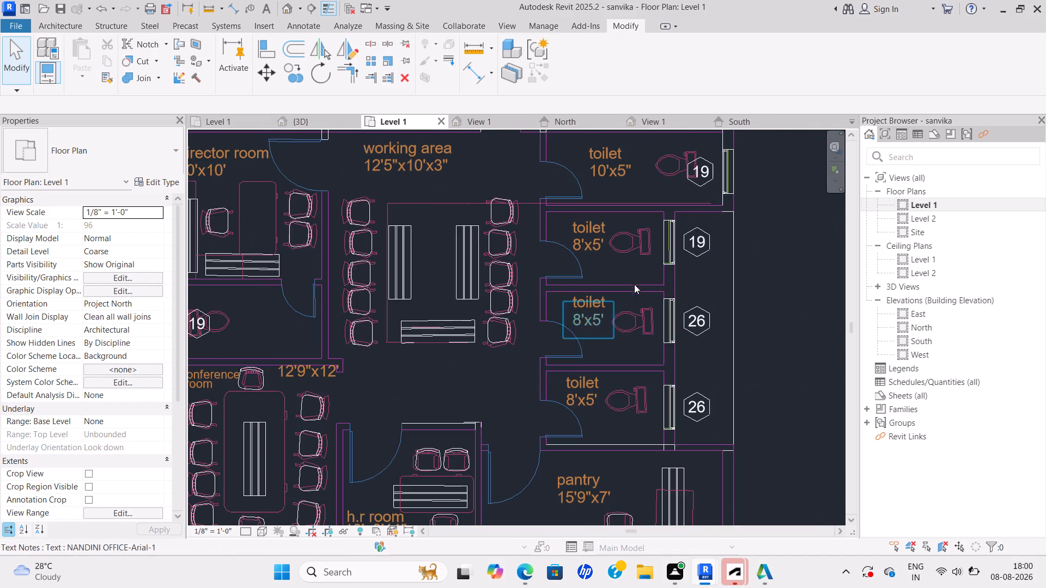
middle_click_drag(638, 281, 610, 336)
middle_click_drag(569, 292, 665, 375)
scroll(624, 317, "down", 3)
middle_click_drag(624, 317, 632, 362)
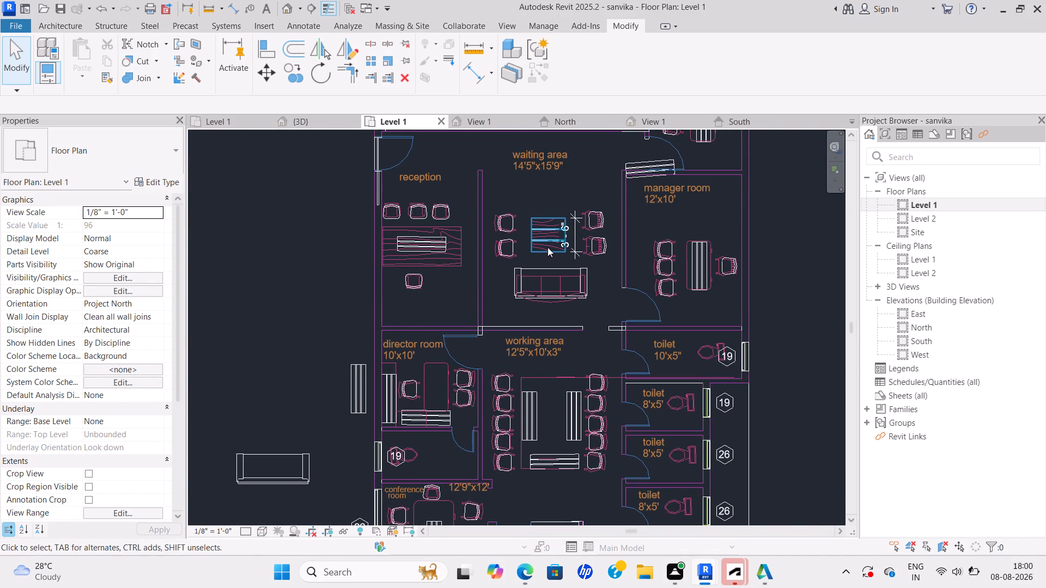
Move the upper desk chair beside window 25, in the corner room above the manager room, about 3.5 inches toward the bench.
scroll(548, 247, "down", 1)
middle_click_drag(548, 247, 533, 330)
scroll(664, 195, "up", 8)
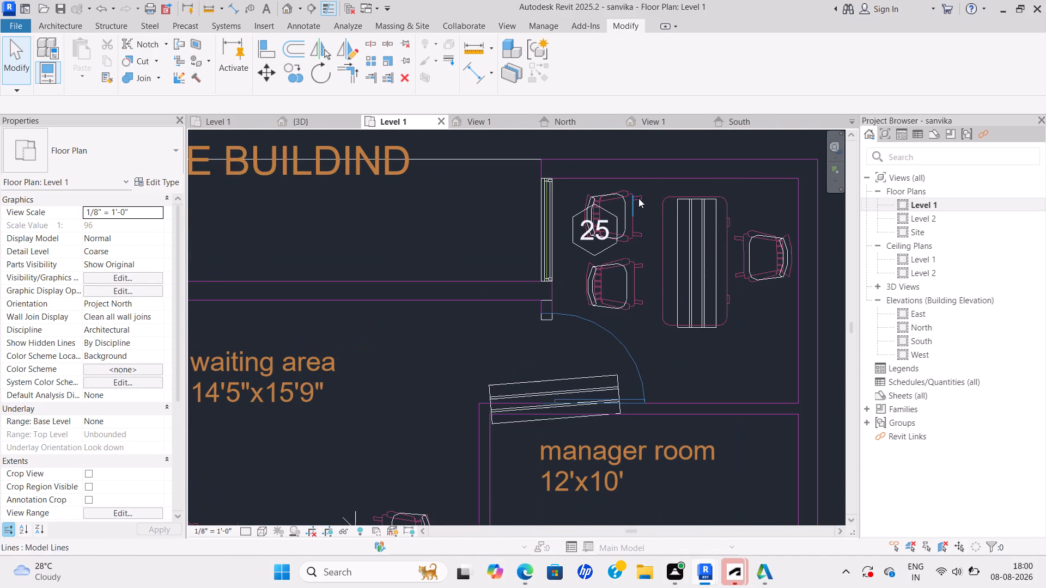
left_click(624, 215)
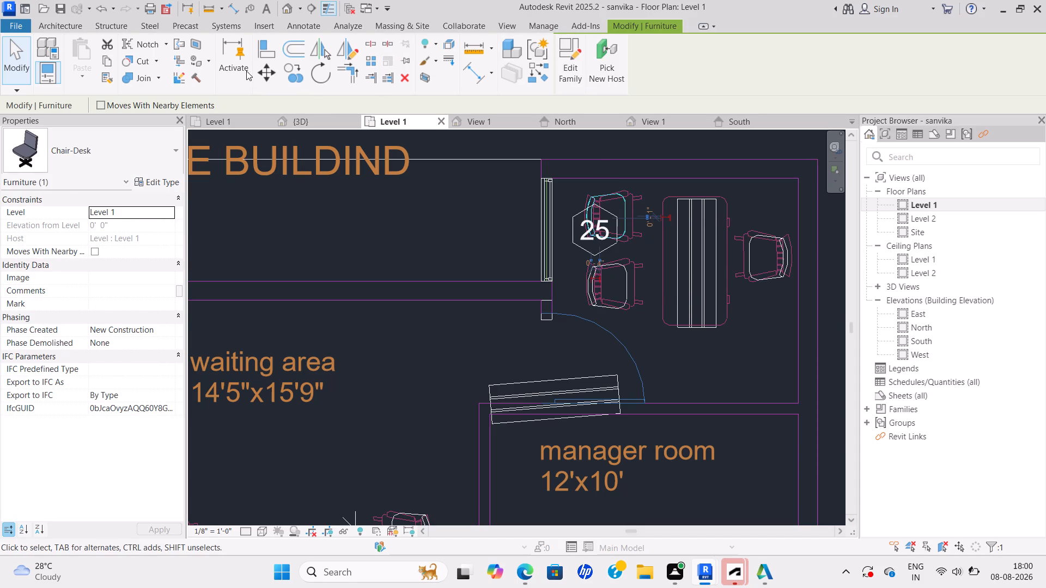
left_click(267, 68)
scroll(653, 258, "up", 4)
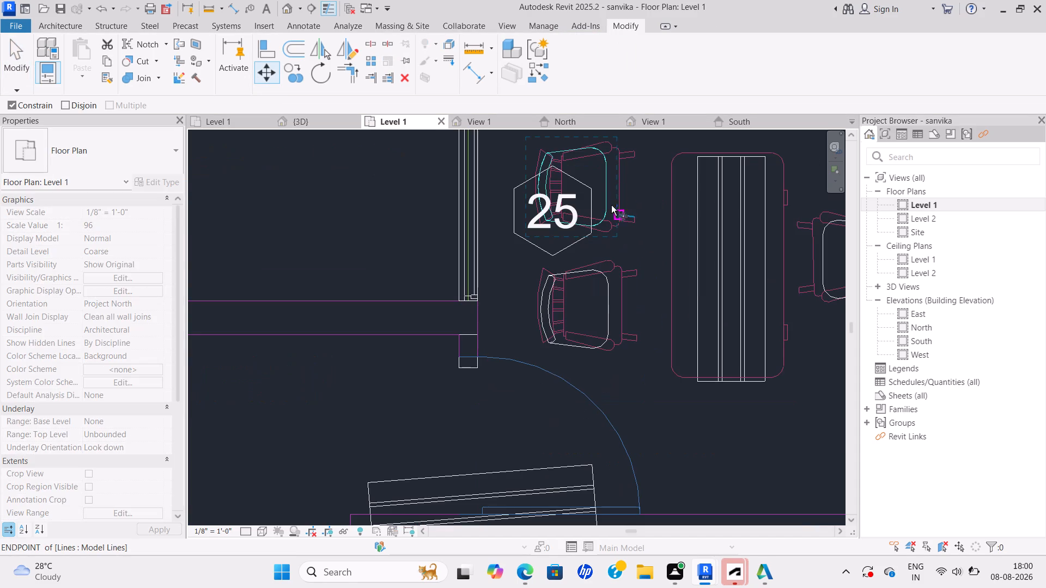
left_click(607, 194)
left_click(620, 197)
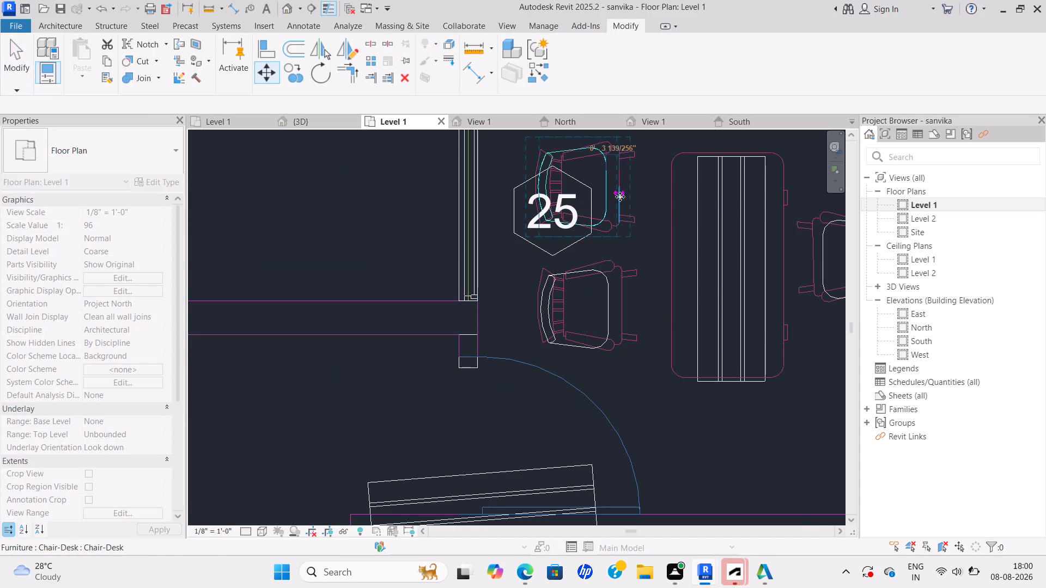
key("Escape")
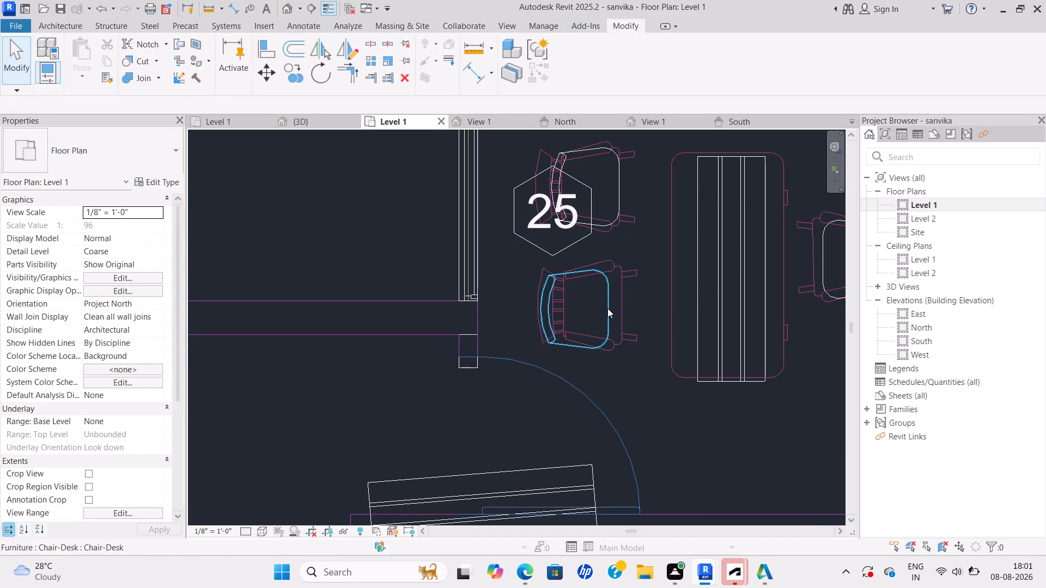
Move the lower desk chair on the window 25 side of the corner room toward the bench, onto its outline's front edge.
left_click(607, 308)
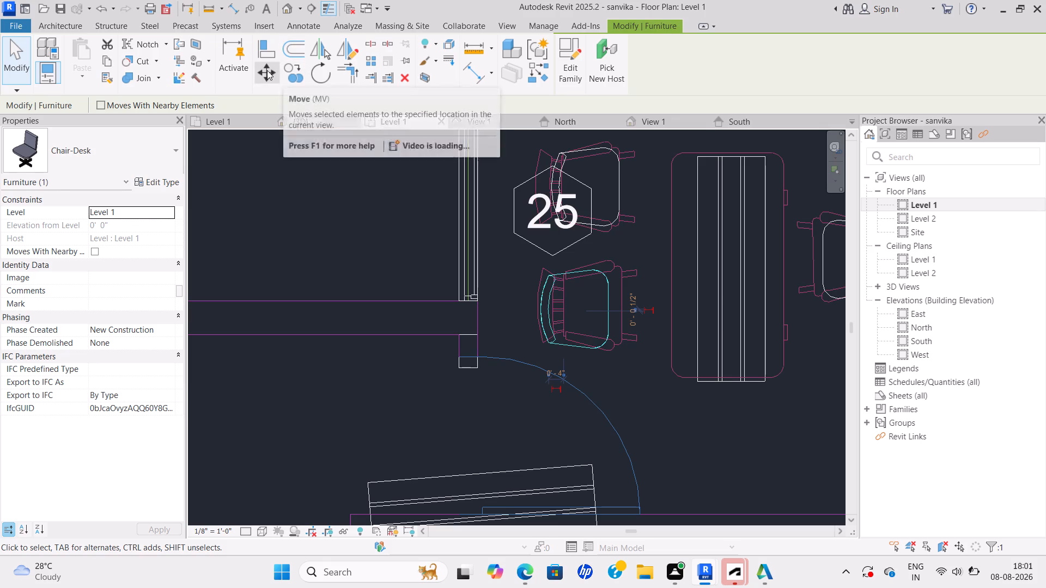
left_click(267, 70)
scroll(665, 286, "up", 4)
left_click(565, 323)
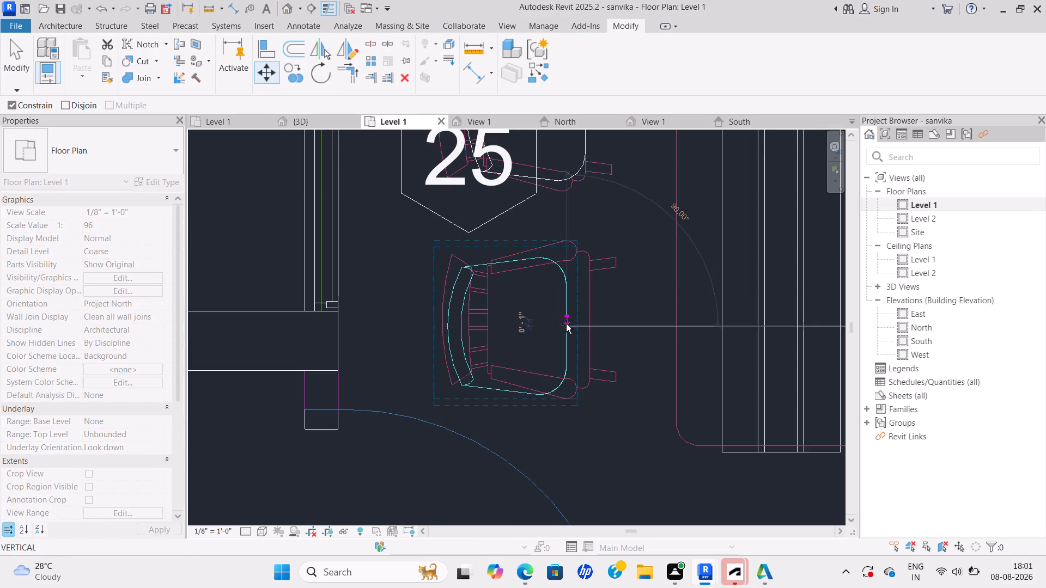
left_click(589, 331)
key("Escape")
scroll(598, 338, "down", 6)
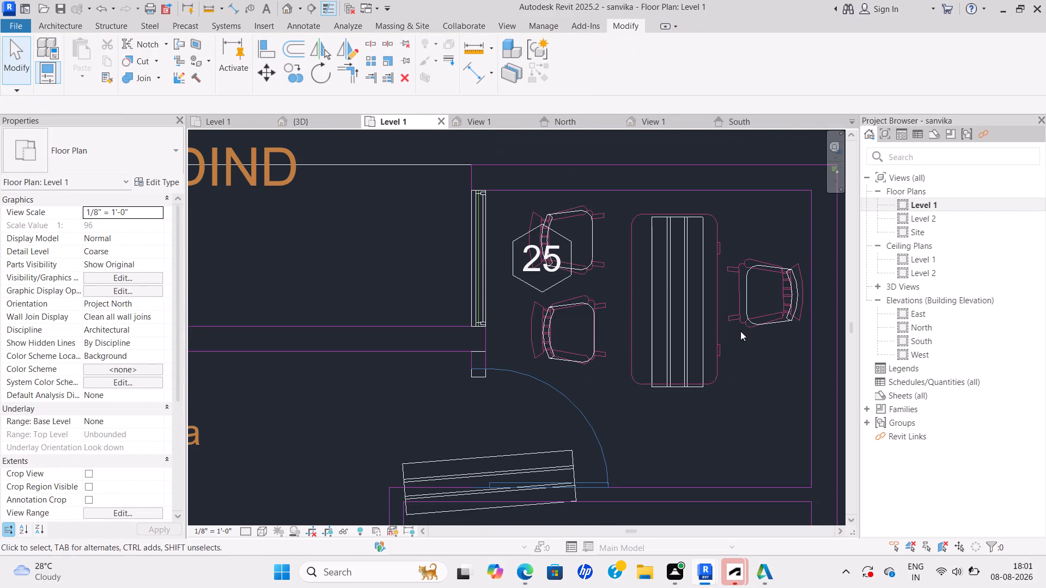
Move the single desk chair opposite, across the corner room's bench, about 2.4 inches toward the bench to its outline's front edge.
scroll(744, 298, "up", 3)
left_click(748, 299)
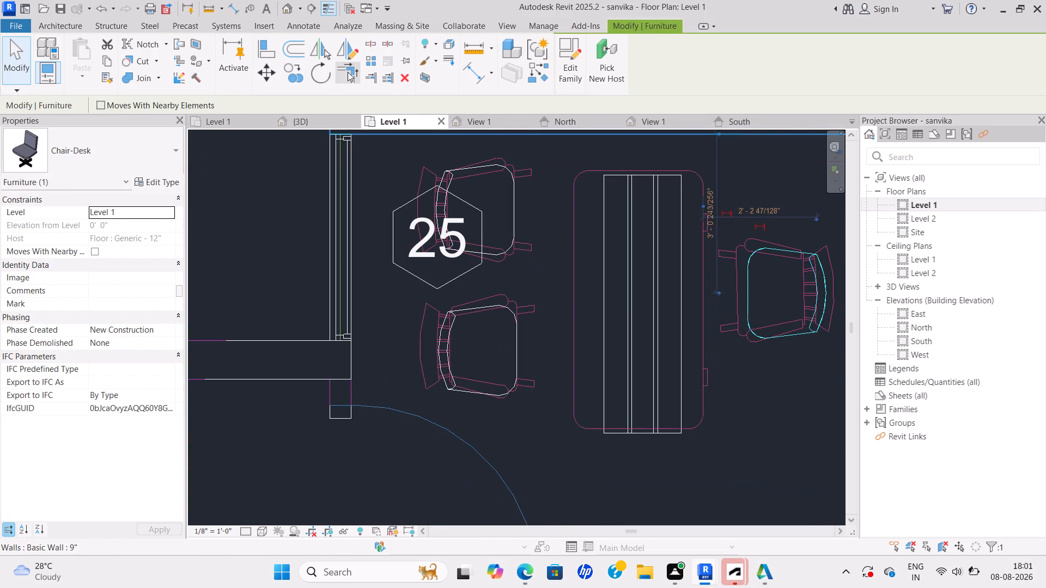
left_click(270, 74)
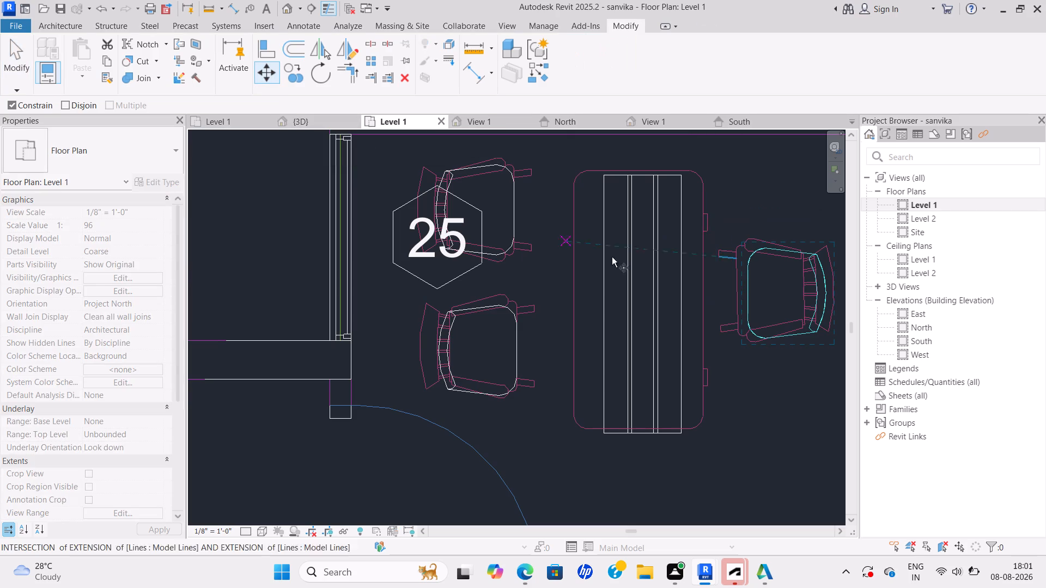
left_click(746, 305)
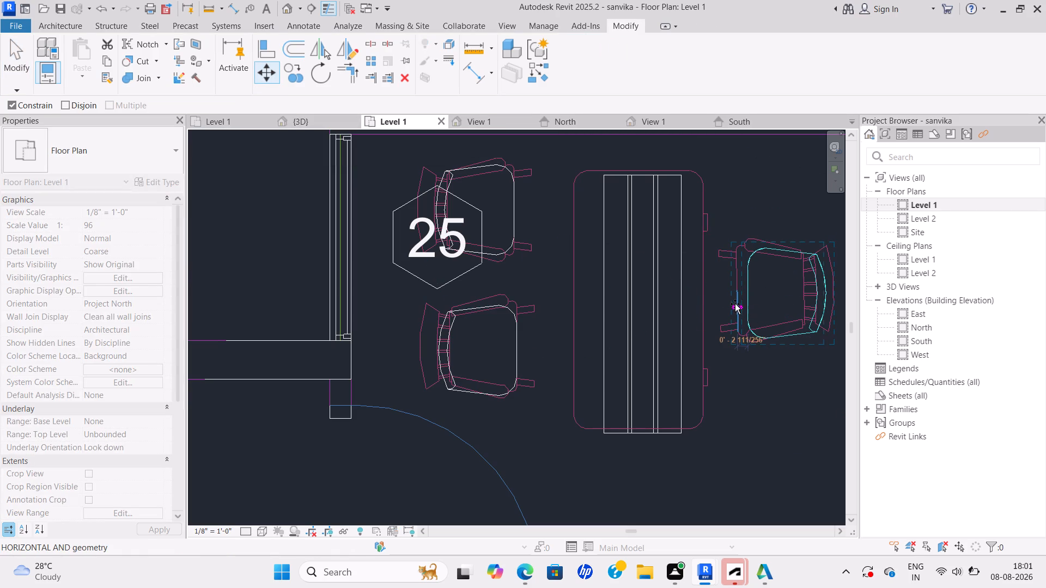
left_click(737, 304)
key("Escape")
scroll(738, 301, "down", 12)
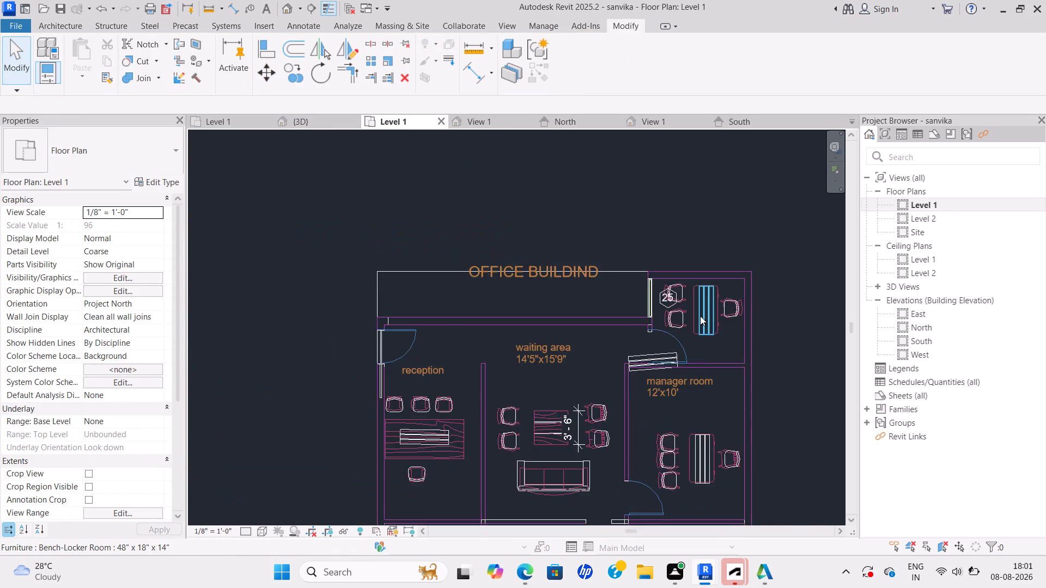
Review the Level 1 plan for furniture placement in the pantry, h.r room, conference room, director room and working area.
scroll(700, 316, "down", 3)
middle_click_drag(700, 310, 700, 192)
middle_click_drag(654, 336, 635, 184)
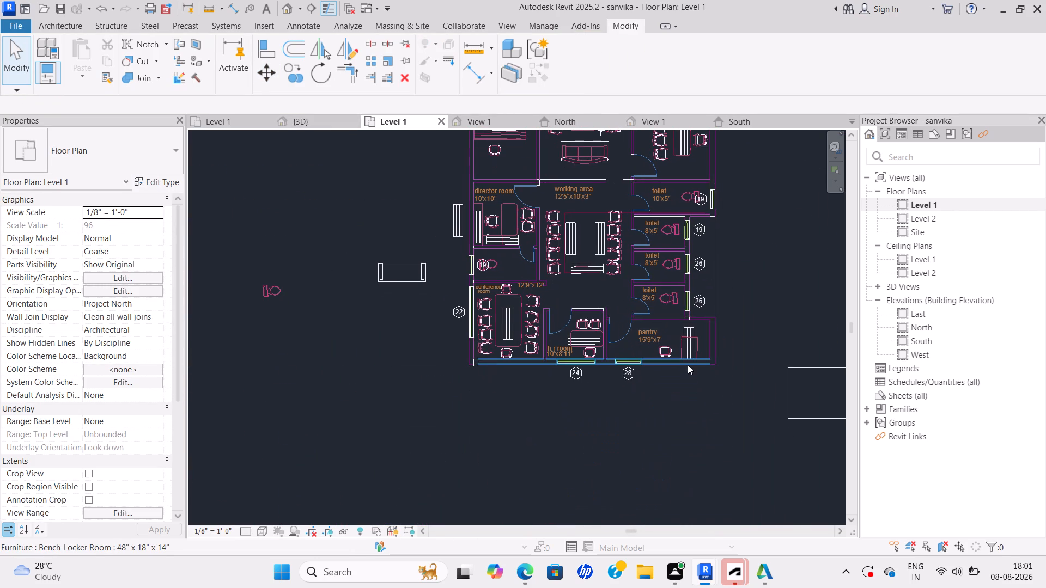
scroll(688, 364, "up", 3)
scroll(692, 319, "up", 5)
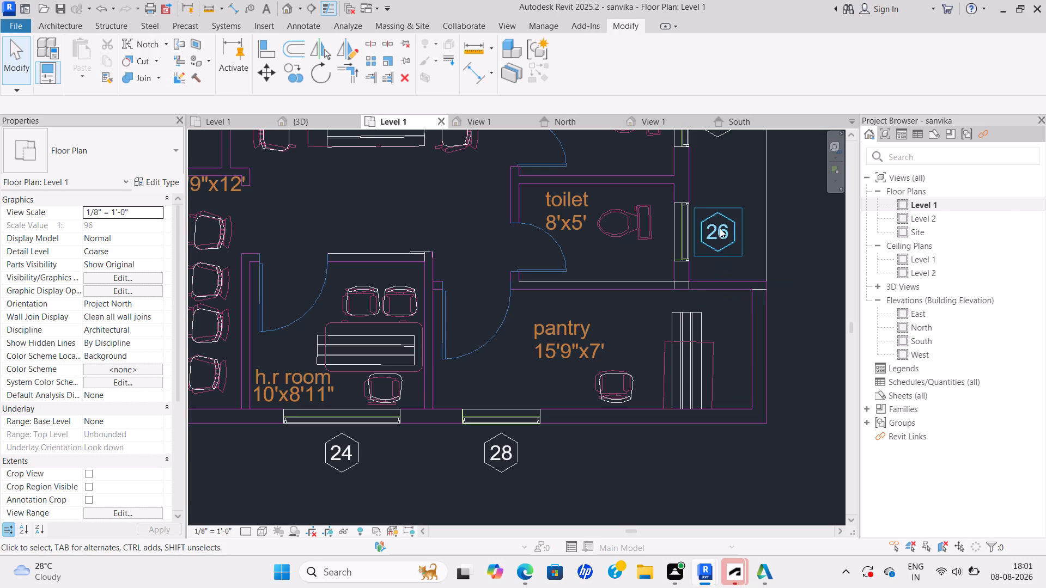
scroll(682, 332, "down", 2)
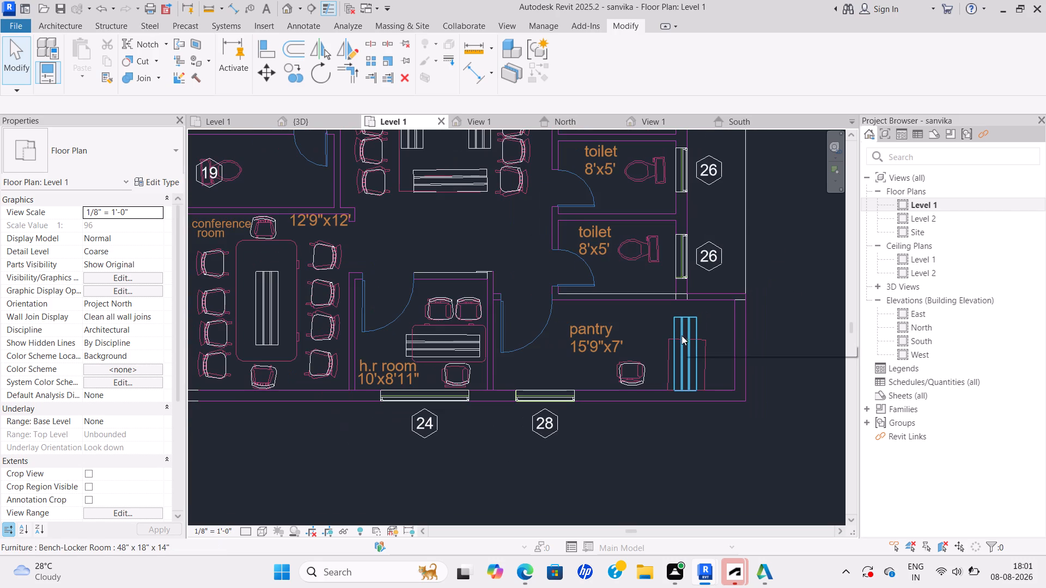
scroll(575, 342, "down", 3)
middle_click_drag(575, 342, 676, 456)
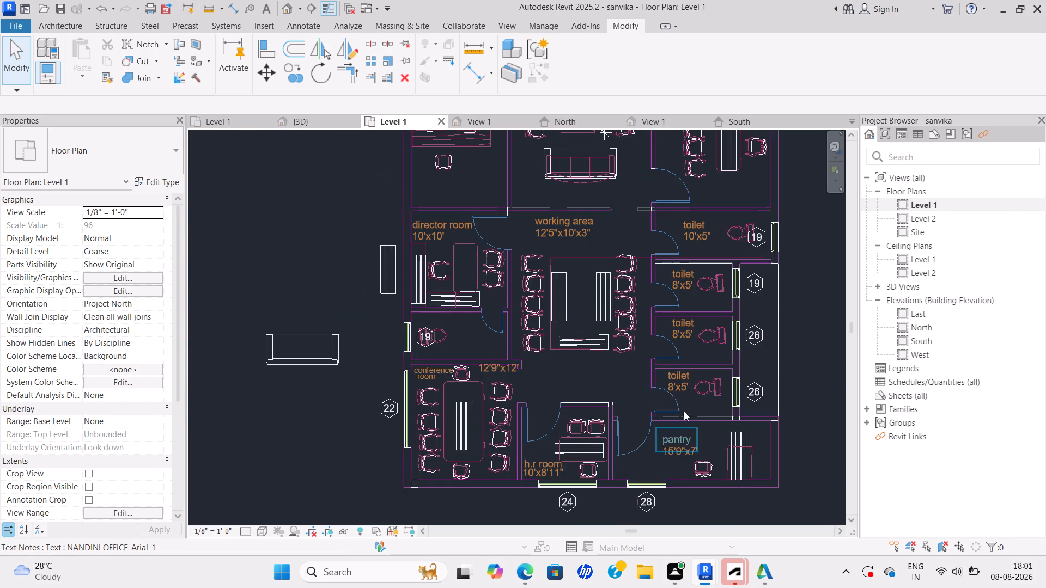
middle_click_drag(670, 379, 519, 315)
scroll(661, 370, "up", 1)
scroll(519, 315, "down", 1)
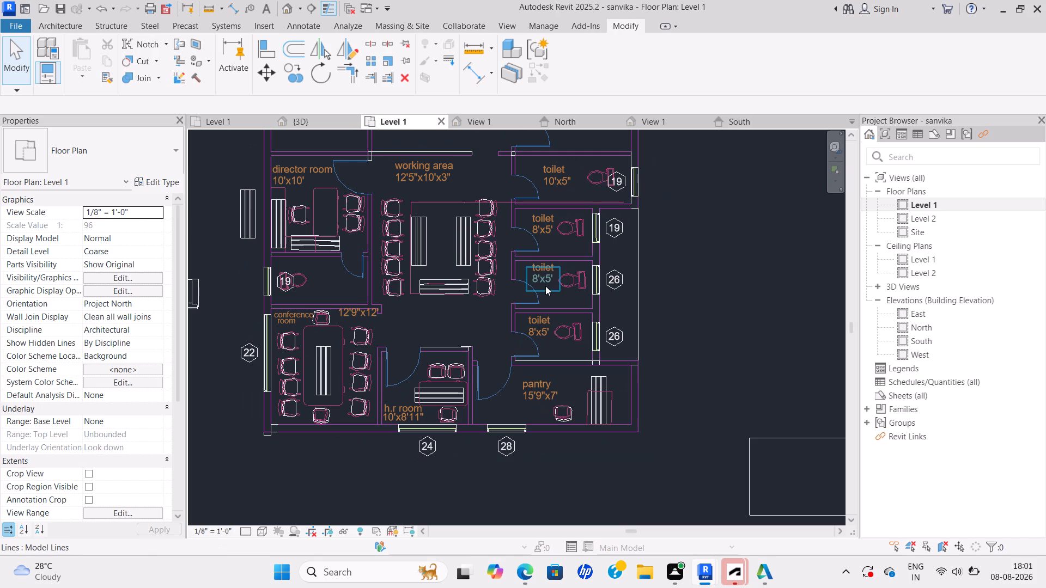
scroll(472, 0, "up", 1)
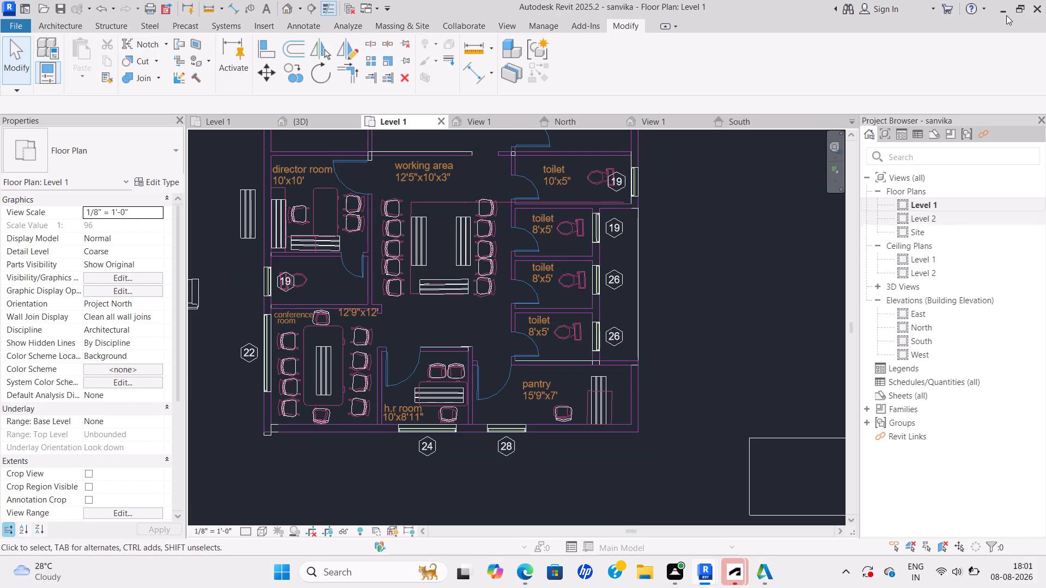
Start loading a component family for Level 1 and browse the chair, stool and sofa families in the Seating folder.
left_click(70, 26)
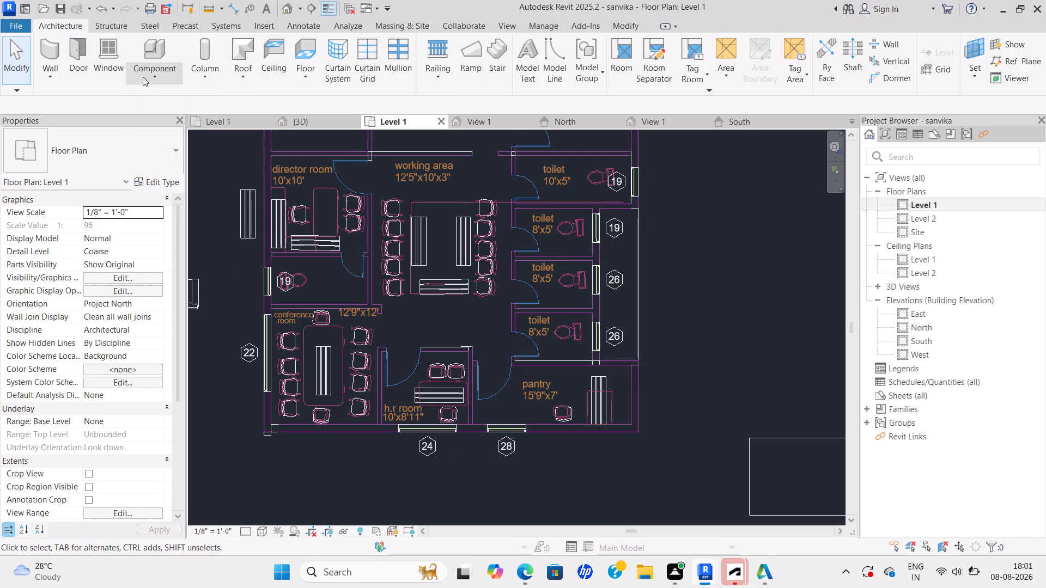
left_click(153, 78)
left_click(177, 100)
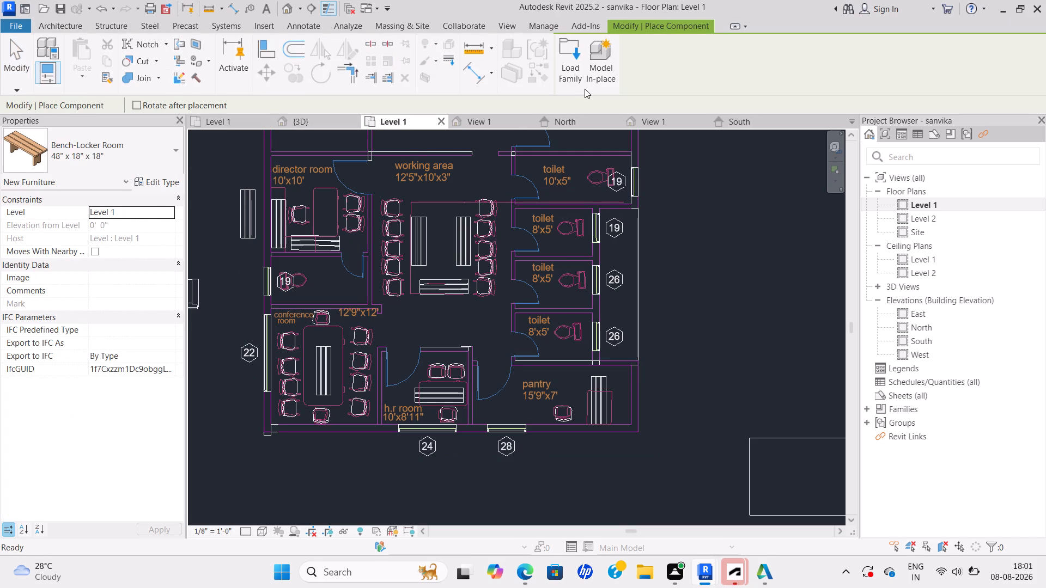
left_click(572, 70)
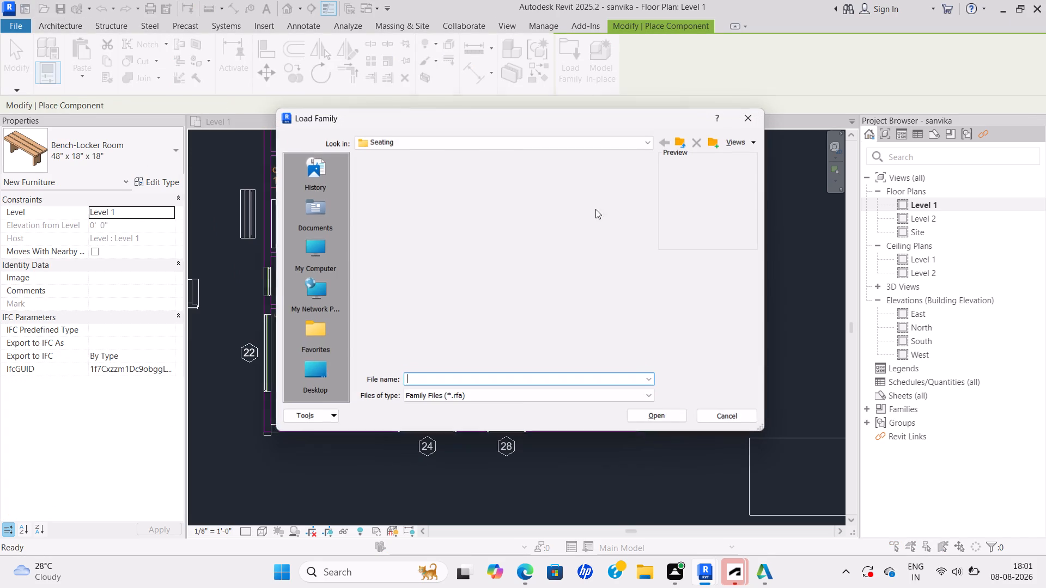
scroll(435, 248, "down", 2)
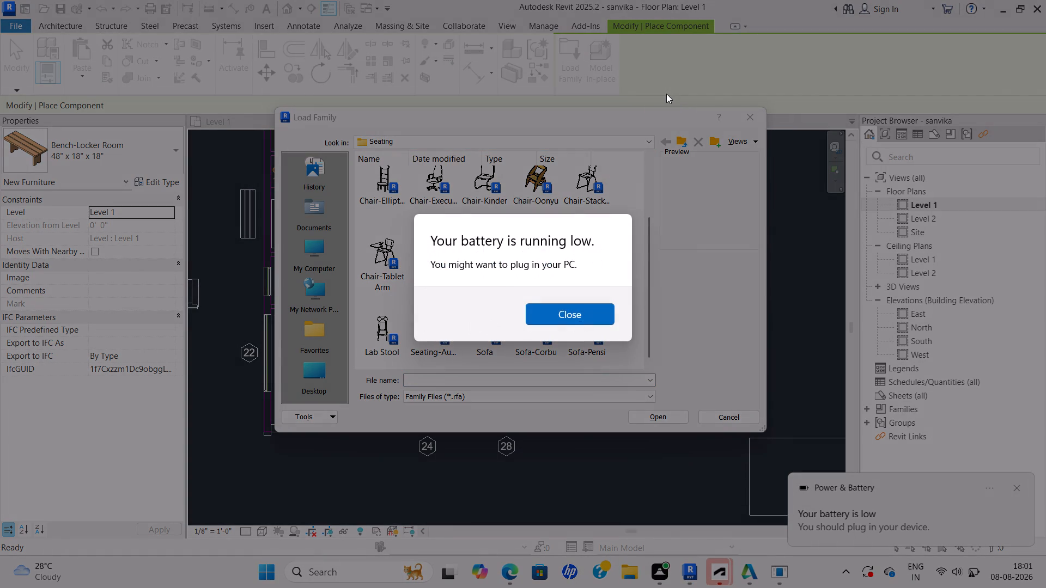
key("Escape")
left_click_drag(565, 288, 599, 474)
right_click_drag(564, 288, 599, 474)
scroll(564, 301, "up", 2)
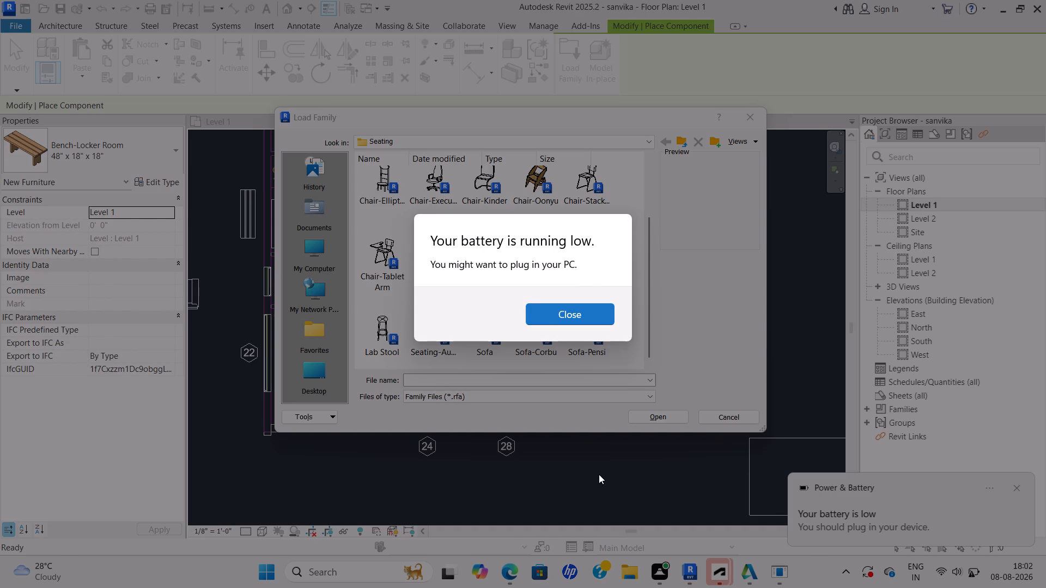
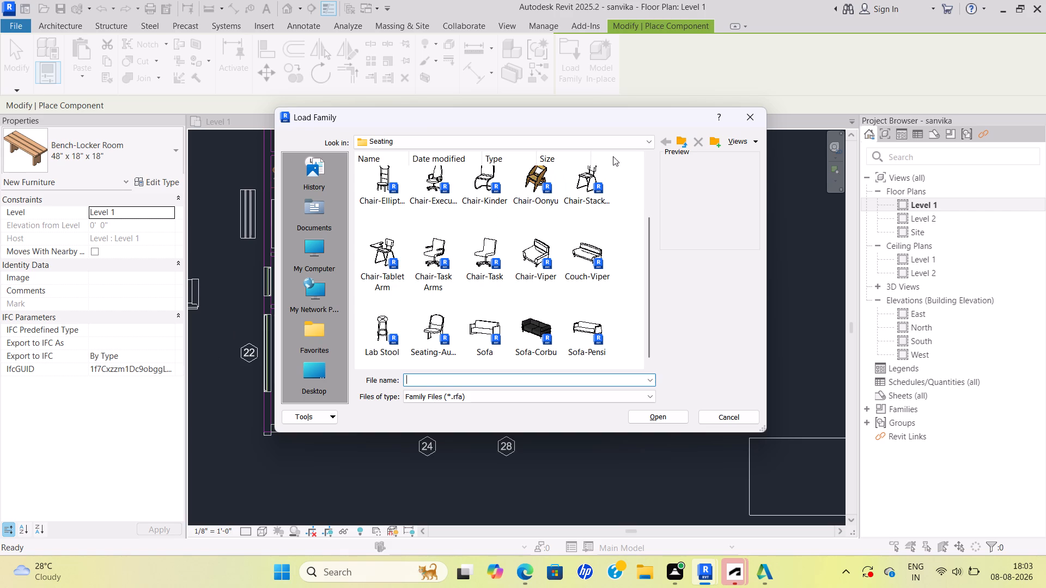
Navigate the family library from Seating to the US Plumbing folder's Architectural Fixtures subfolder under English-Imperial.
left_click(644, 144)
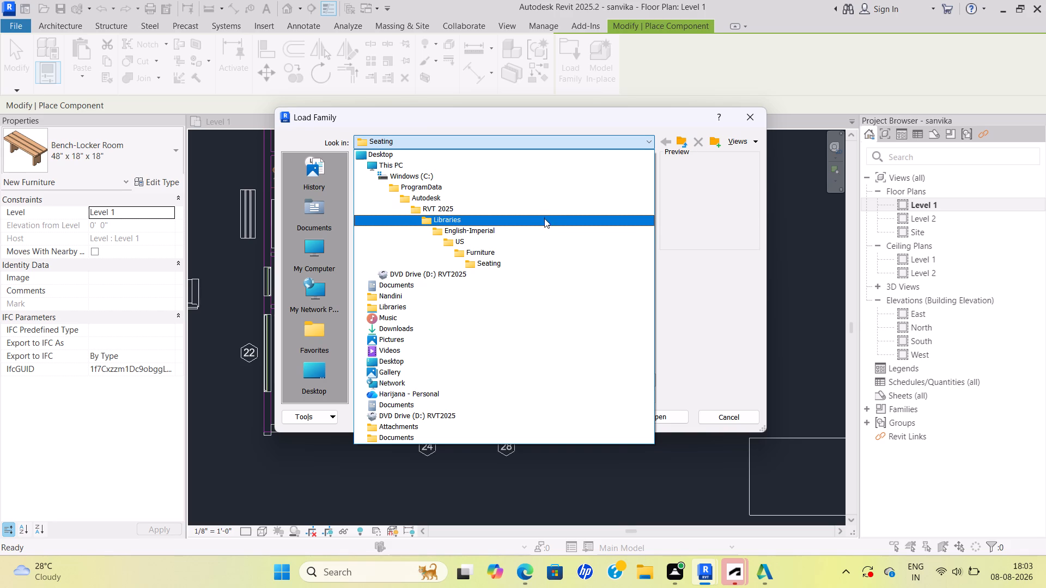
left_click(544, 225)
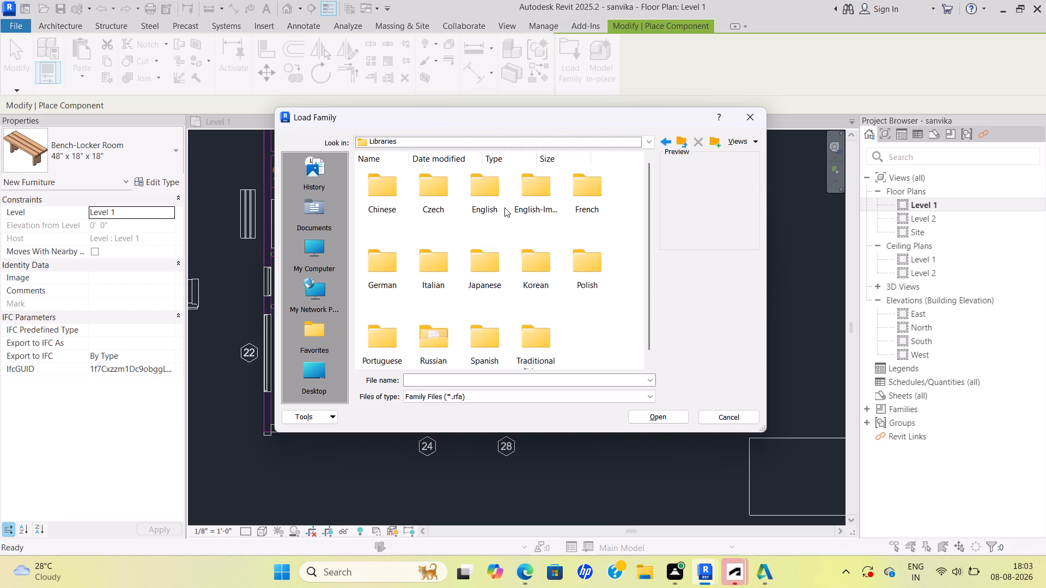
double_click(533, 189)
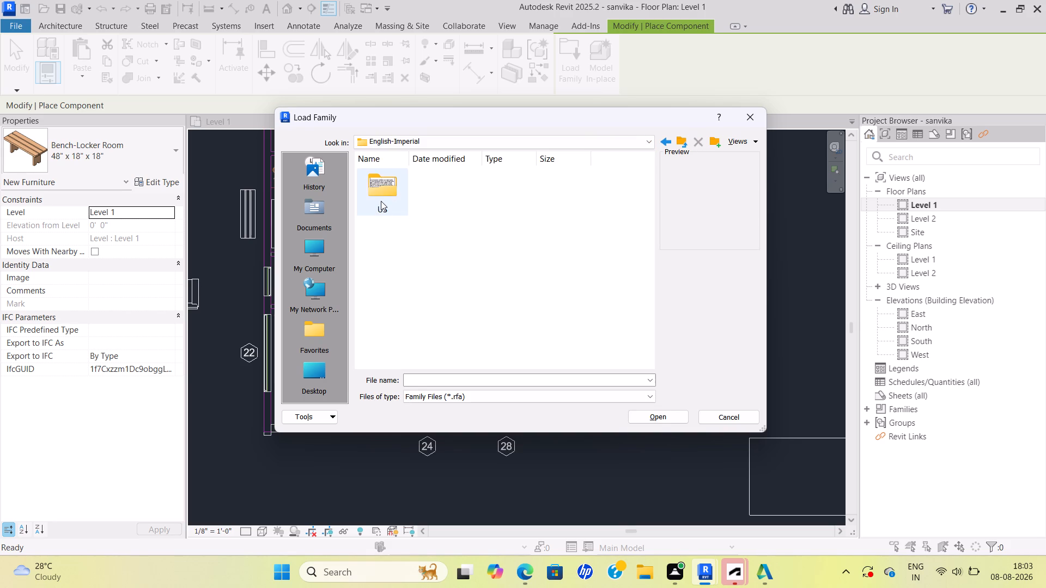
double_click(381, 201)
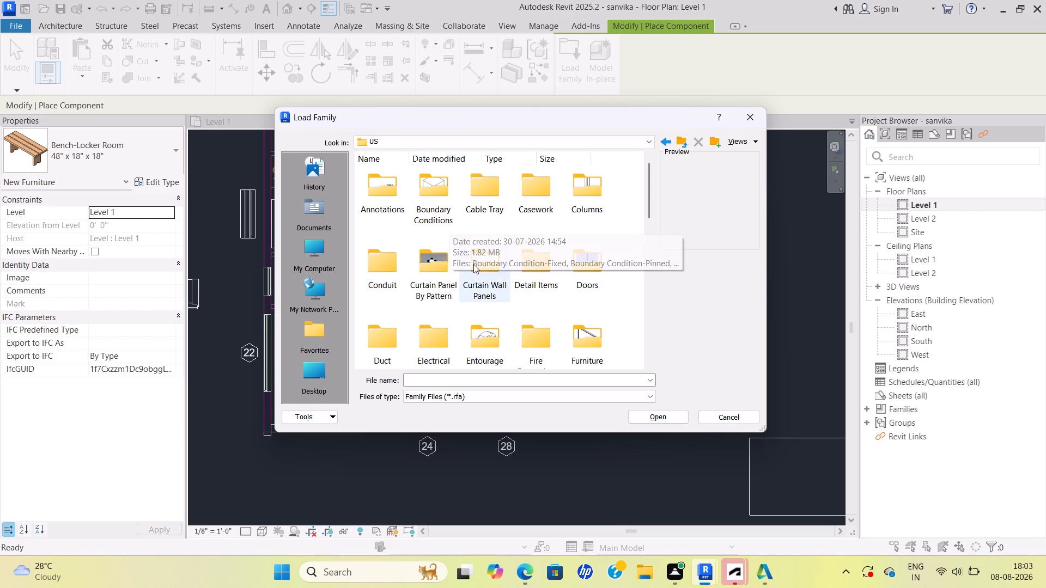
scroll(533, 290, "down", 1)
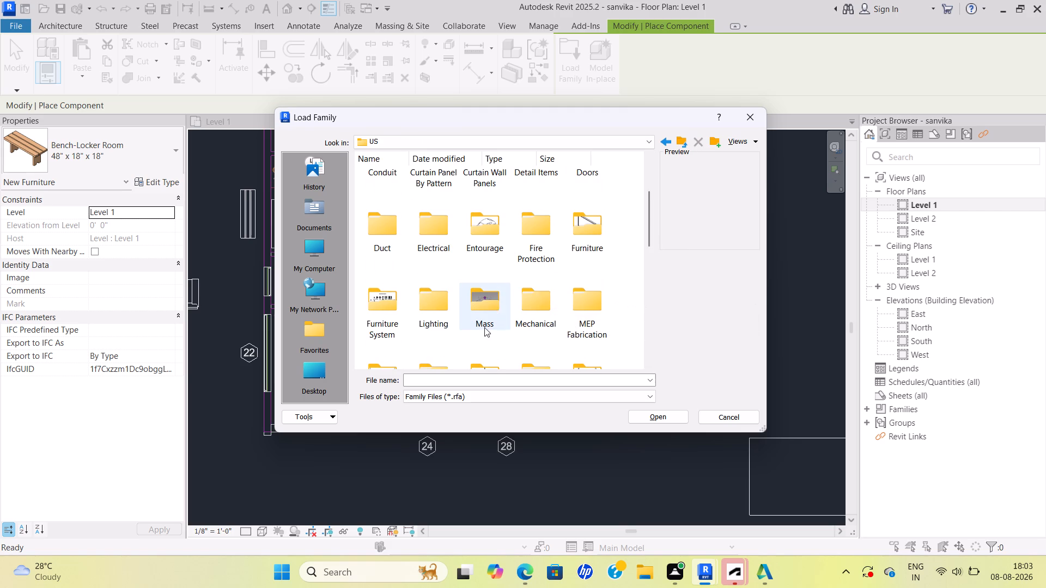
scroll(435, 332, "down", 2)
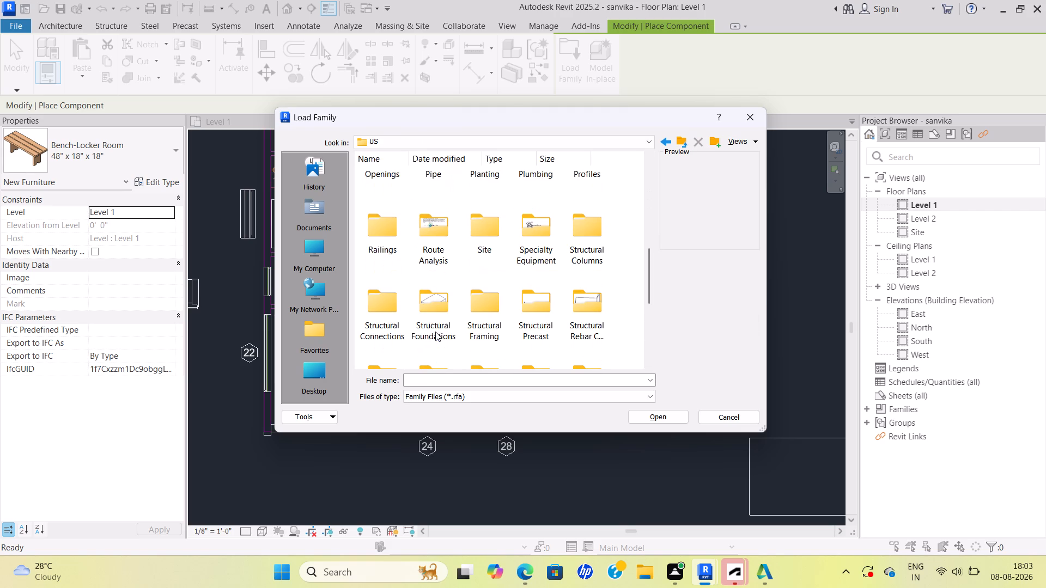
scroll(445, 313, "down", 4)
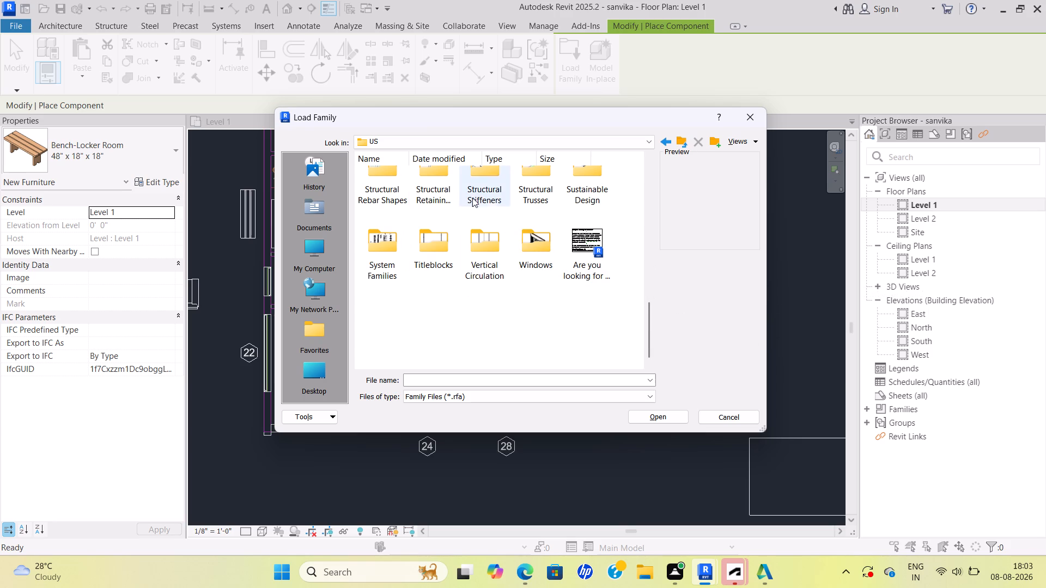
scroll(490, 167, "up", 1)
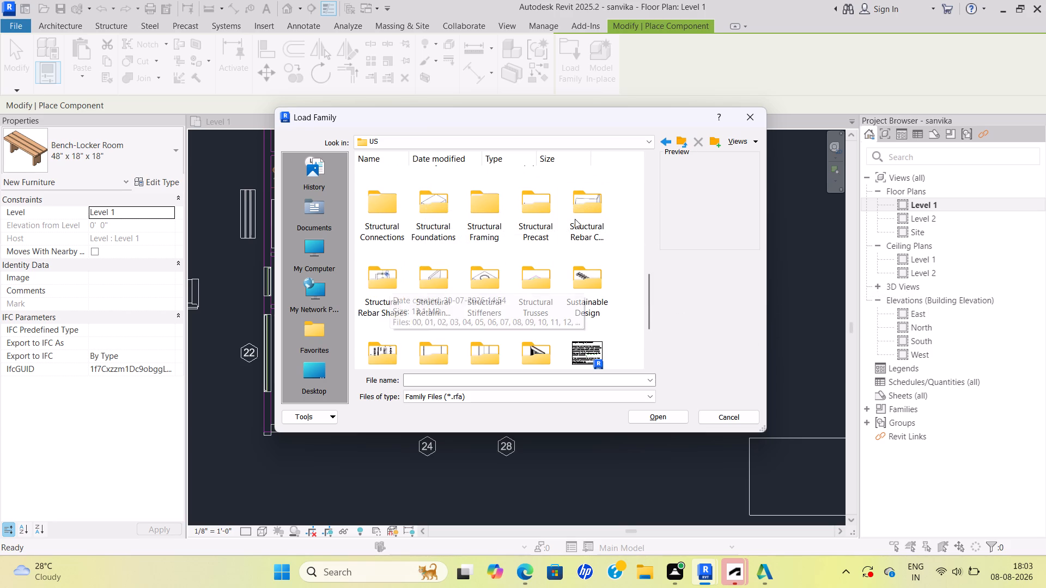
scroll(557, 191, "up", 2)
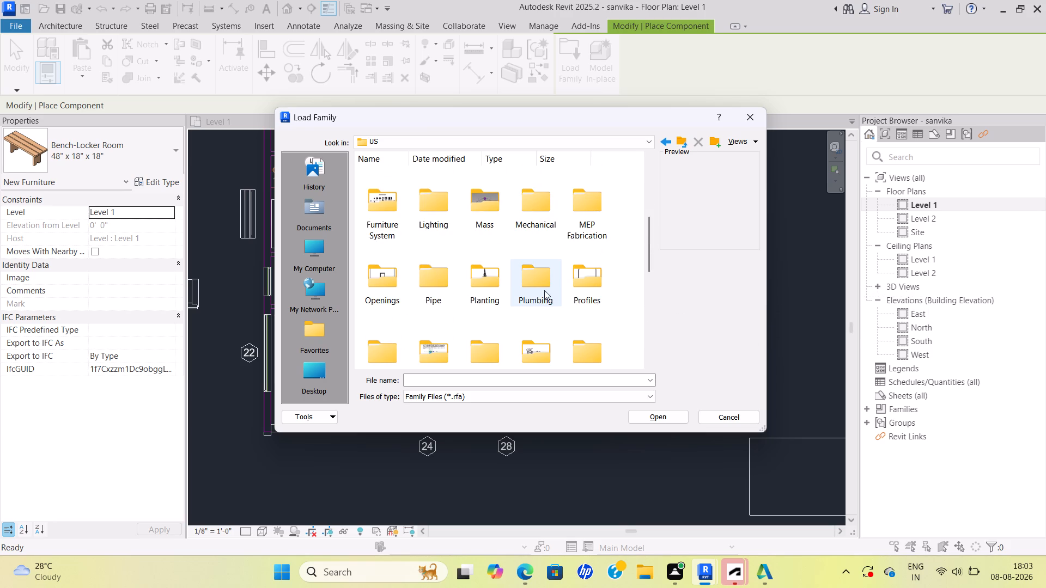
double_click(535, 290)
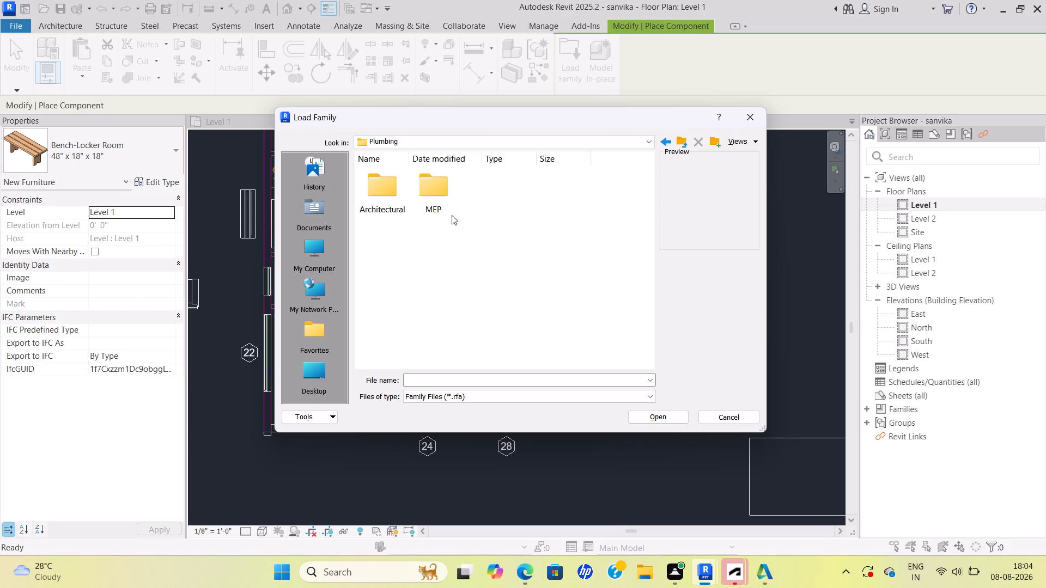
double_click(390, 193)
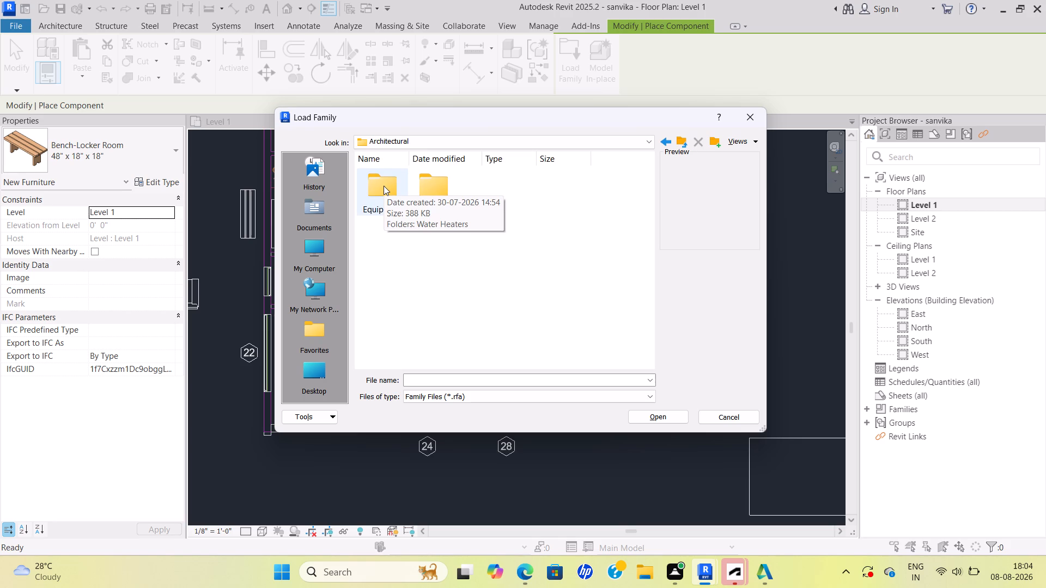
double_click(436, 195)
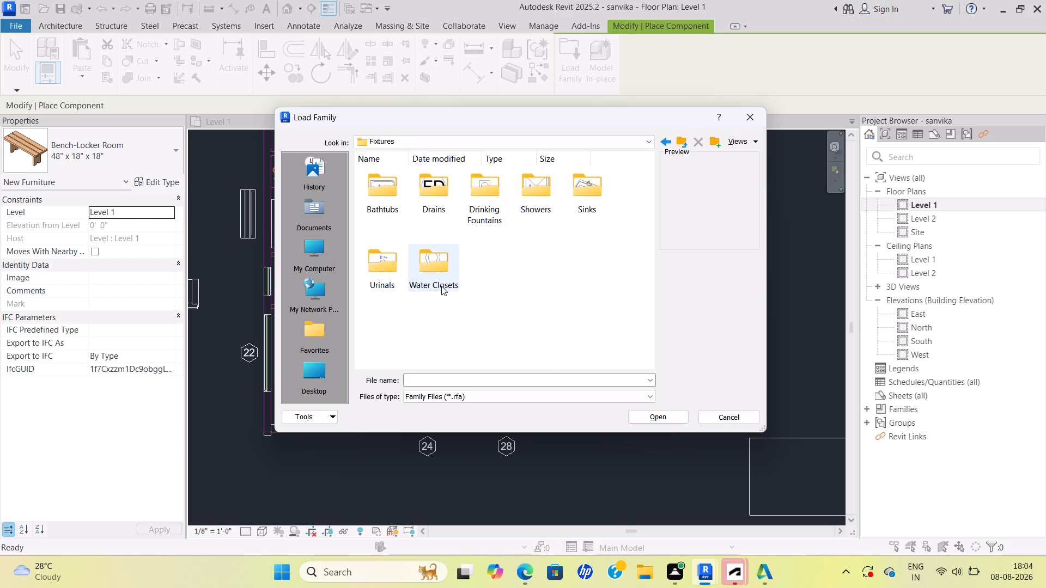
Browse the bathtub, sink, urinal, drinking fountain and drain families in the Fixtures folder.
double_click(385, 191)
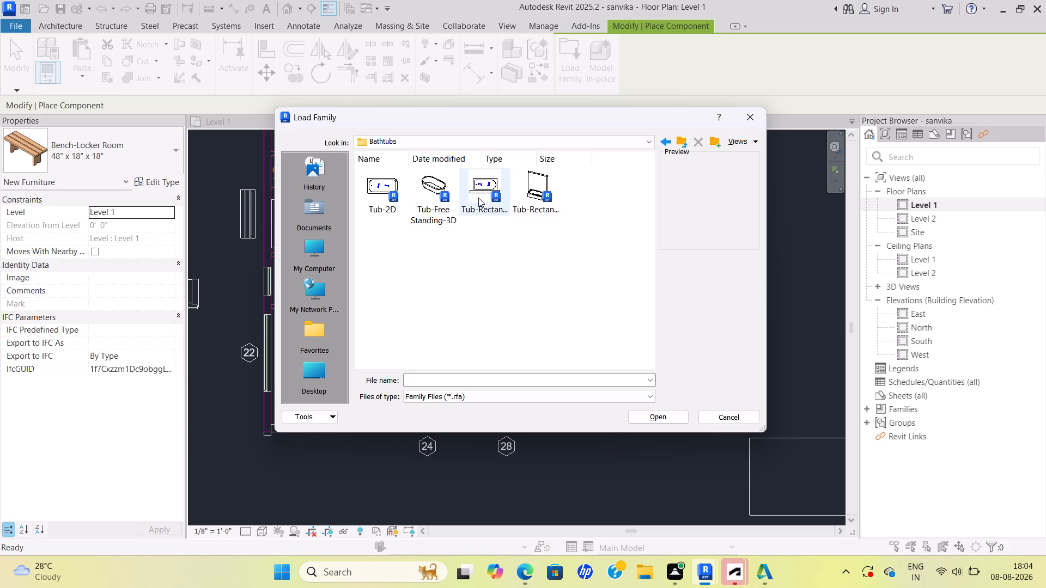
left_click(647, 142)
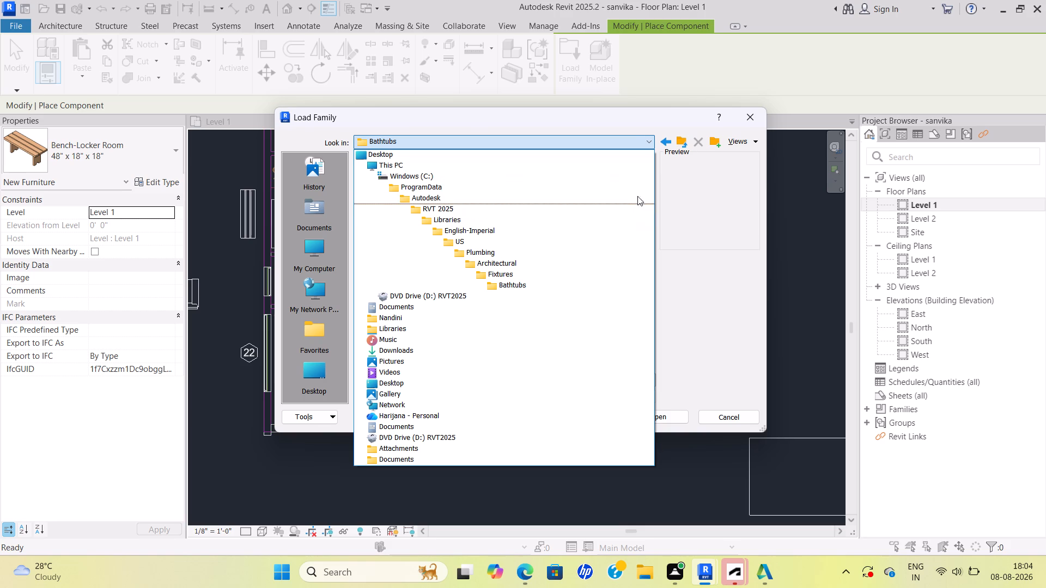
left_click(672, 149)
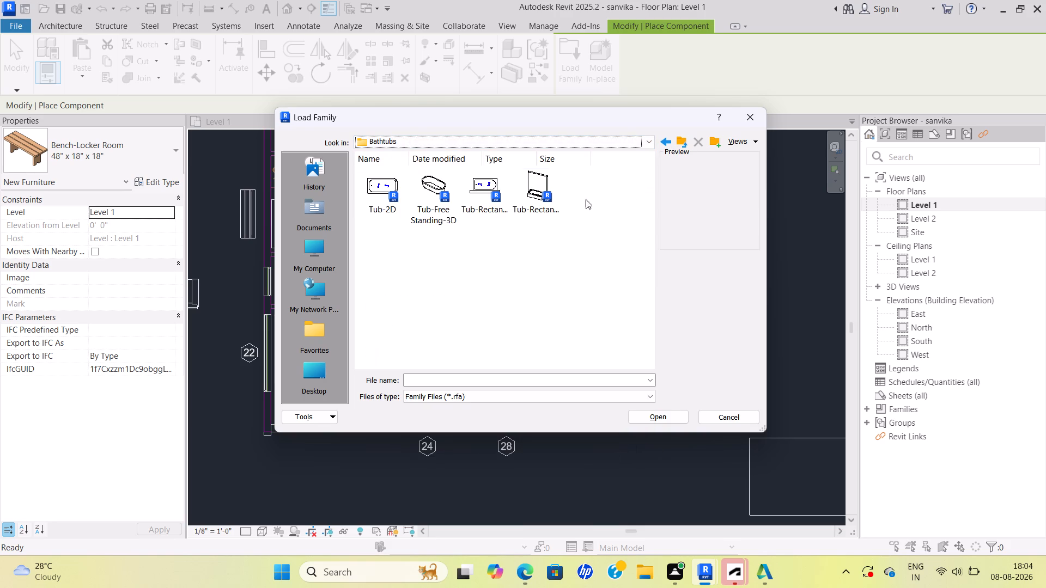
left_click(666, 140)
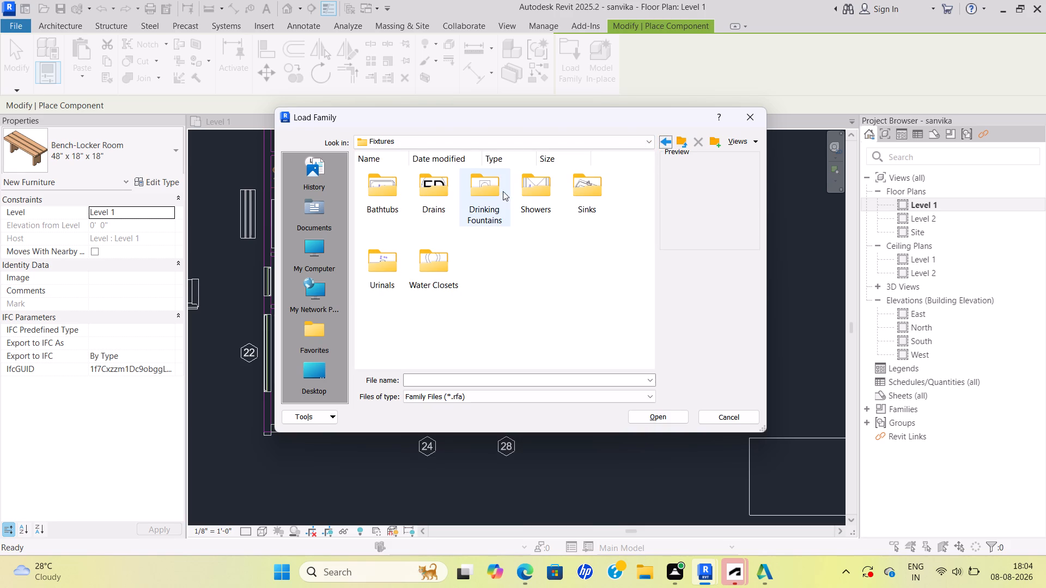
left_click(388, 203)
double_click(388, 203)
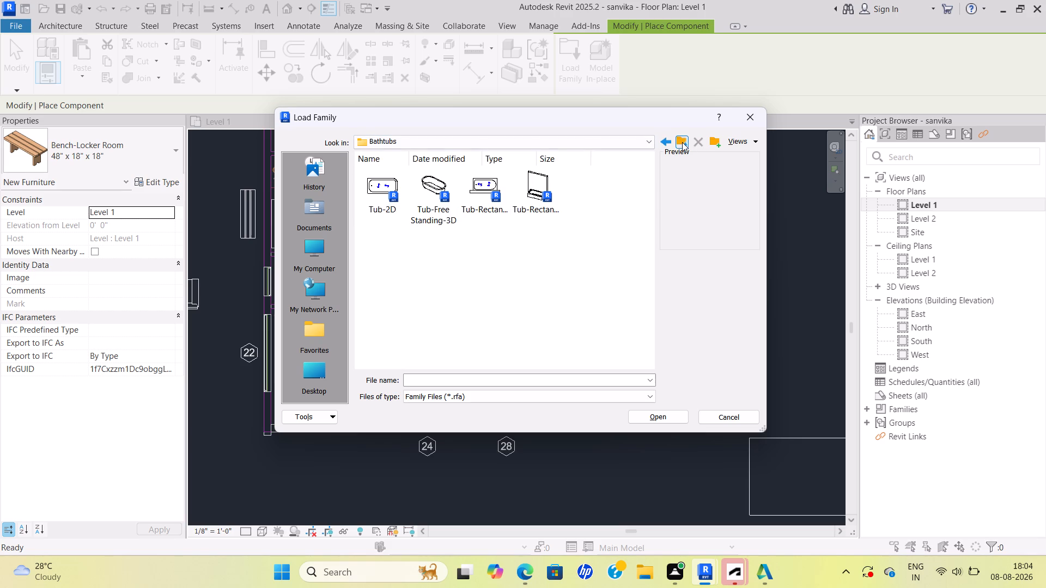
left_click(666, 144)
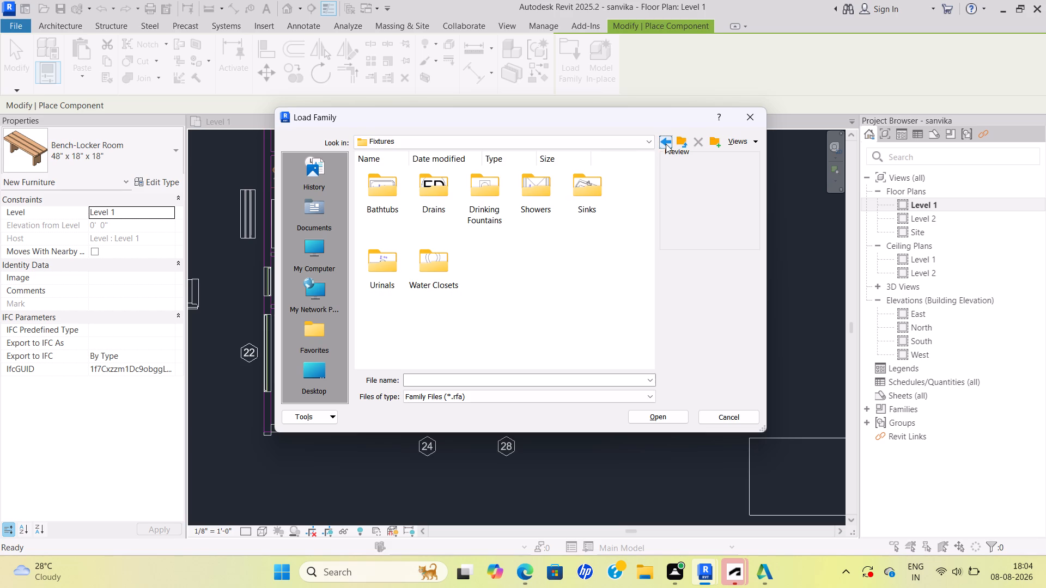
double_click(595, 188)
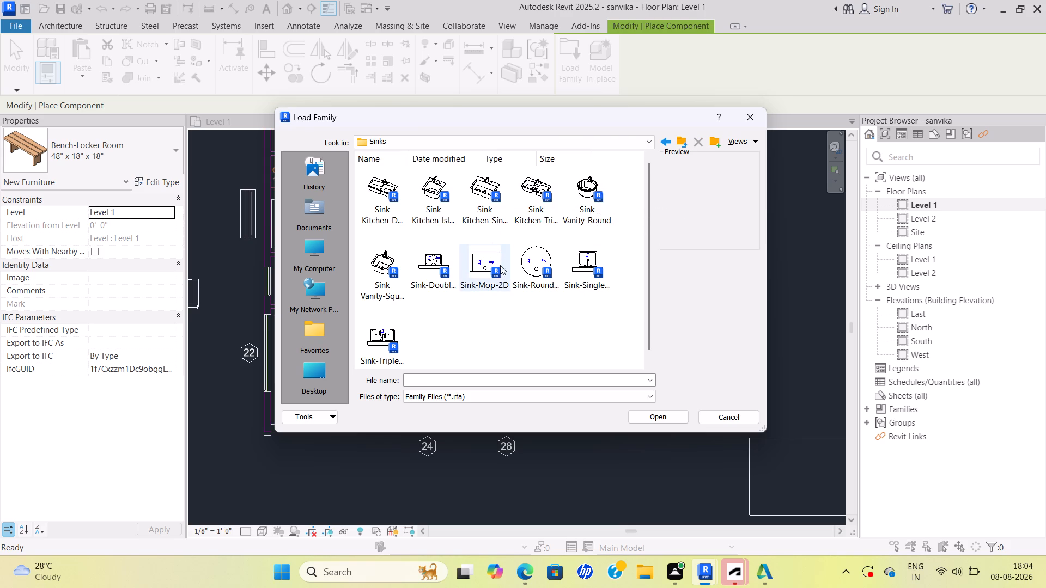
left_click(667, 143)
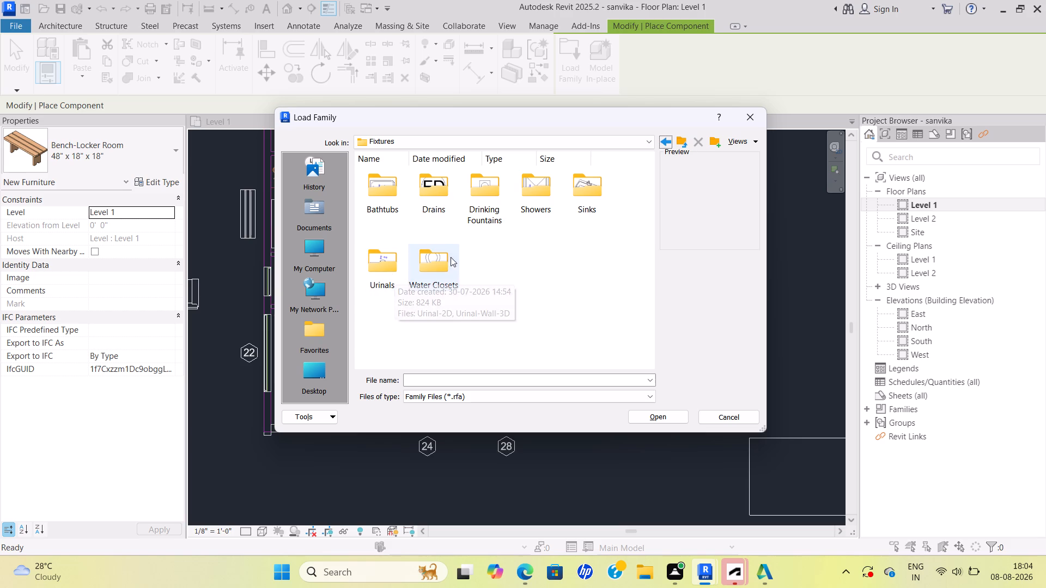
double_click(387, 266)
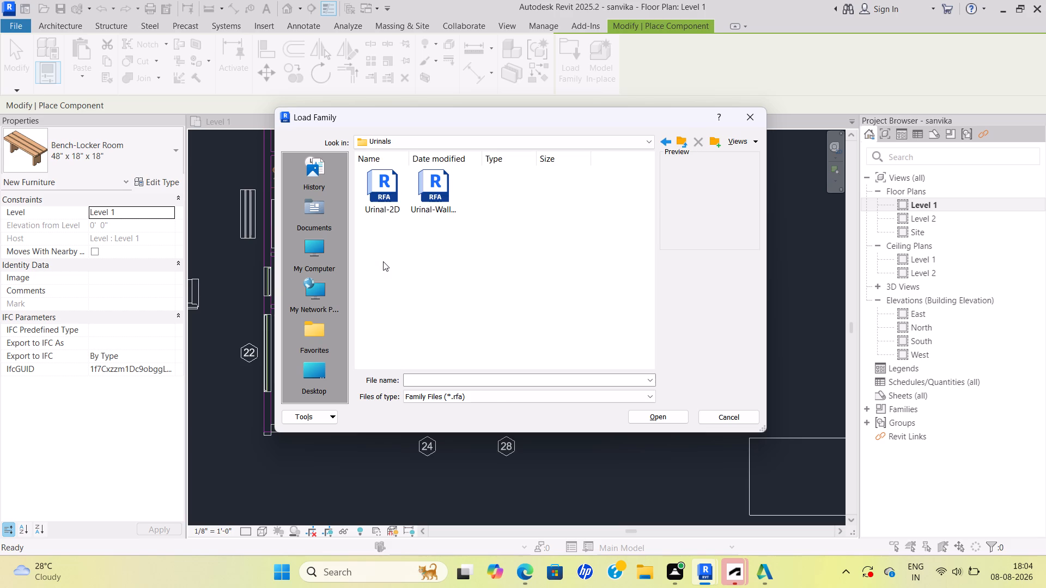
left_click(660, 145)
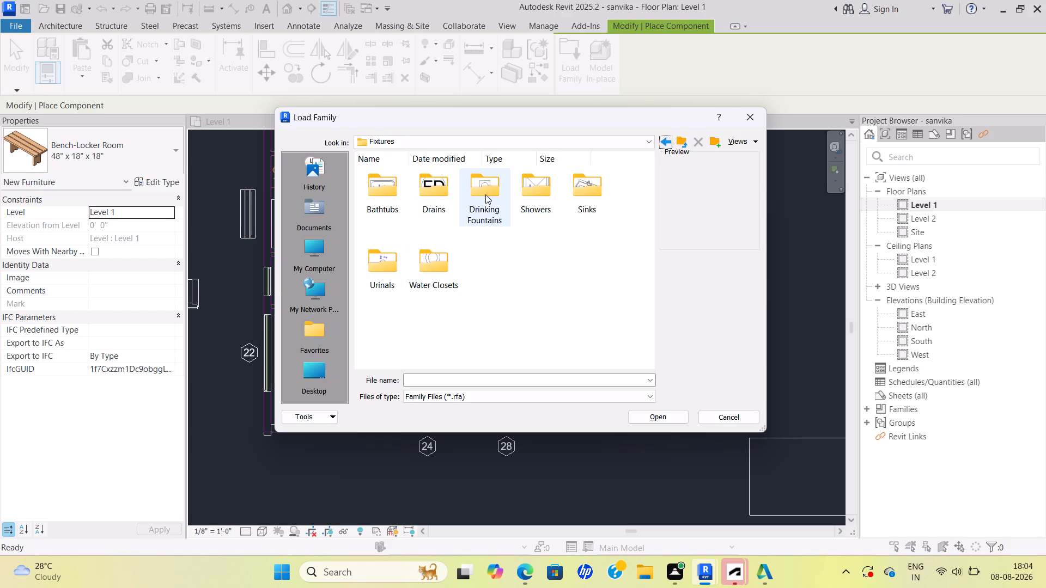
double_click(486, 194)
double_click(489, 195)
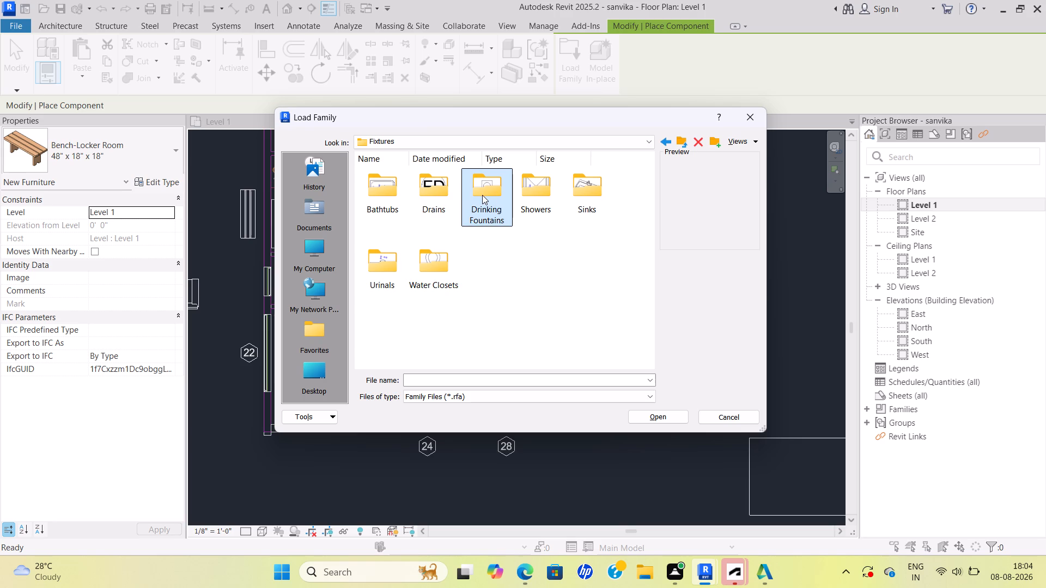
double_click(482, 195)
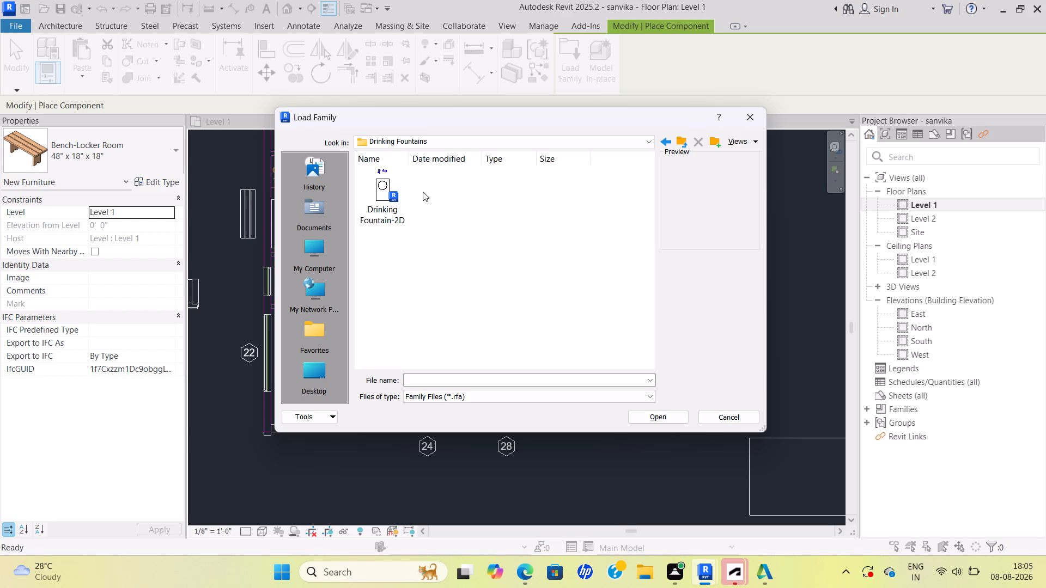
left_click(661, 143)
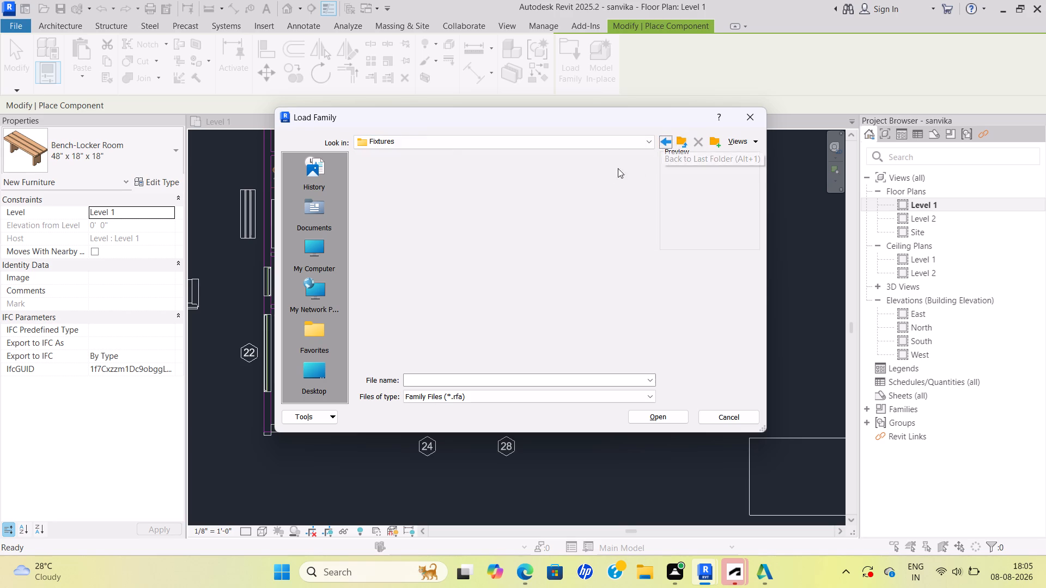
double_click(585, 188)
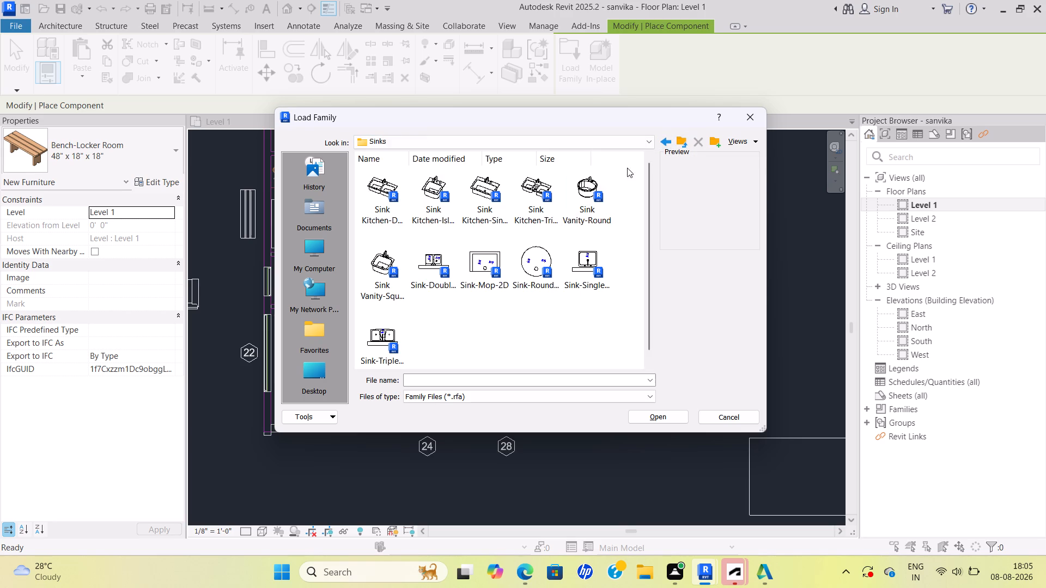
left_click(662, 144)
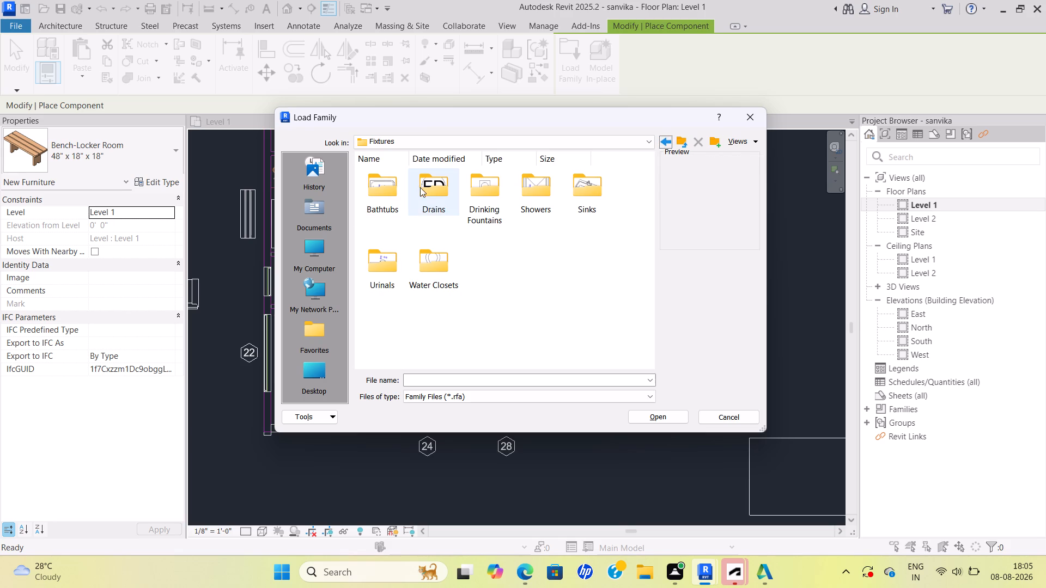
double_click(421, 192)
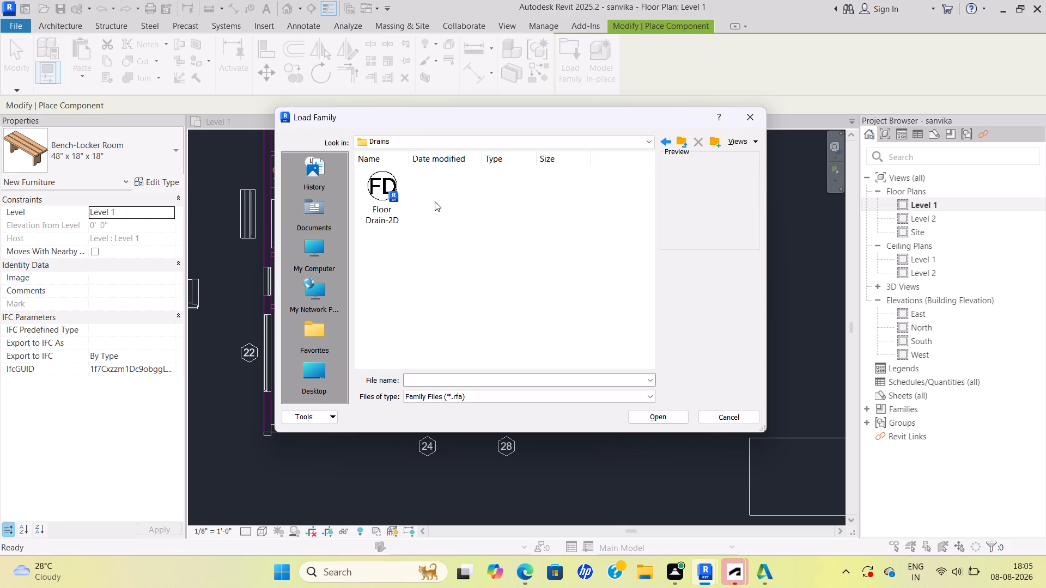
left_click(660, 140)
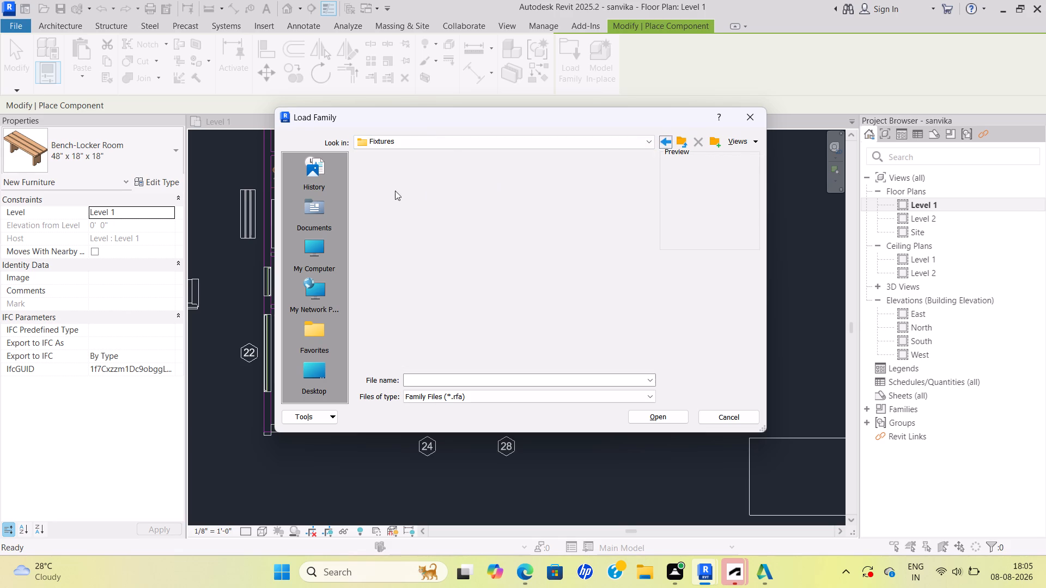
double_click(376, 189)
double_click(380, 189)
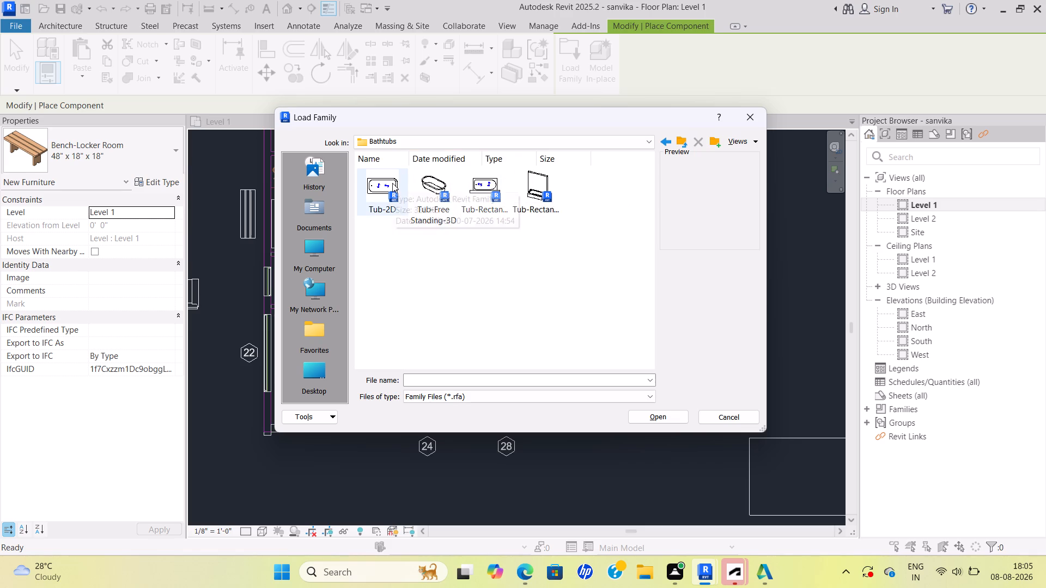
left_click(664, 139)
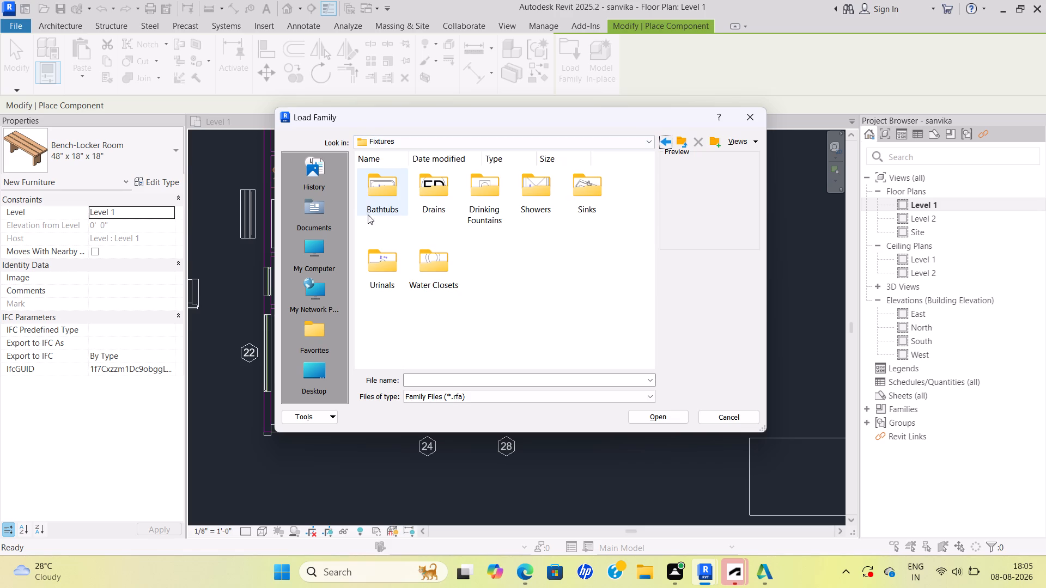
scroll(368, 215, "down", 2)
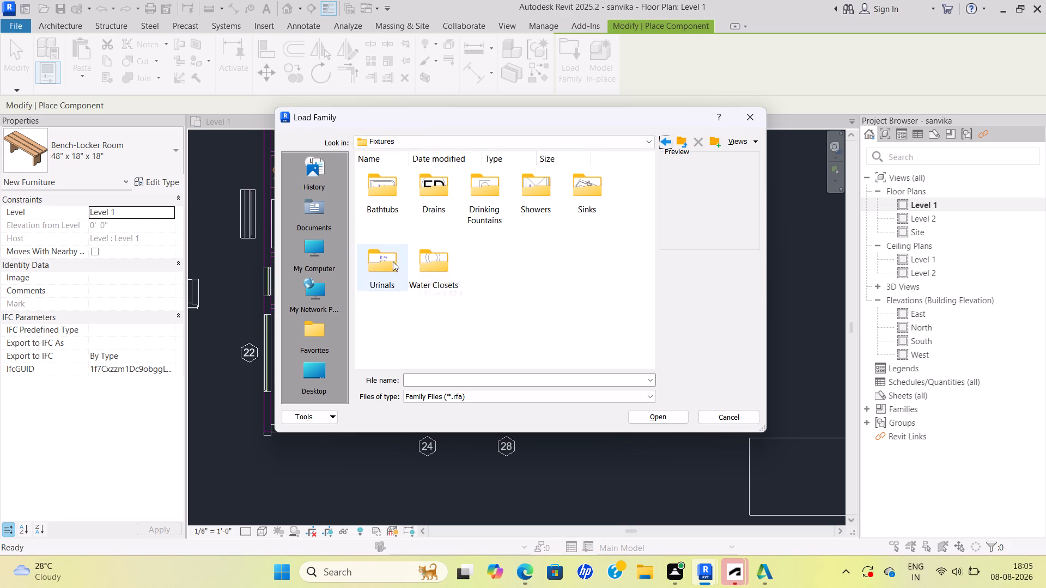
double_click(393, 261)
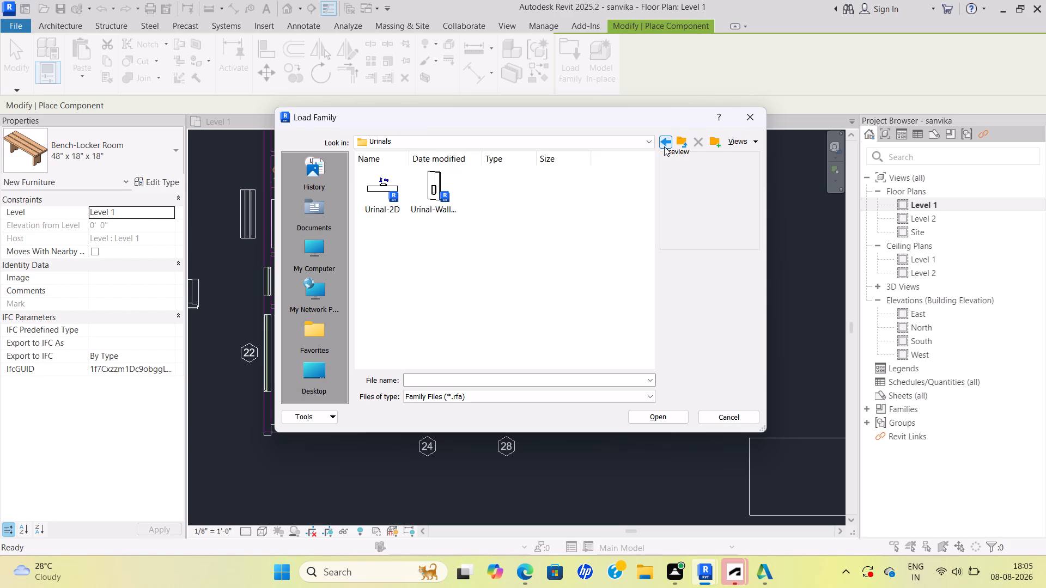
left_click(668, 145)
Load the Toilet-Commercial-Wall-2D family from the Water Closets folder, dismissing the save reminder without saving.
double_click(440, 257)
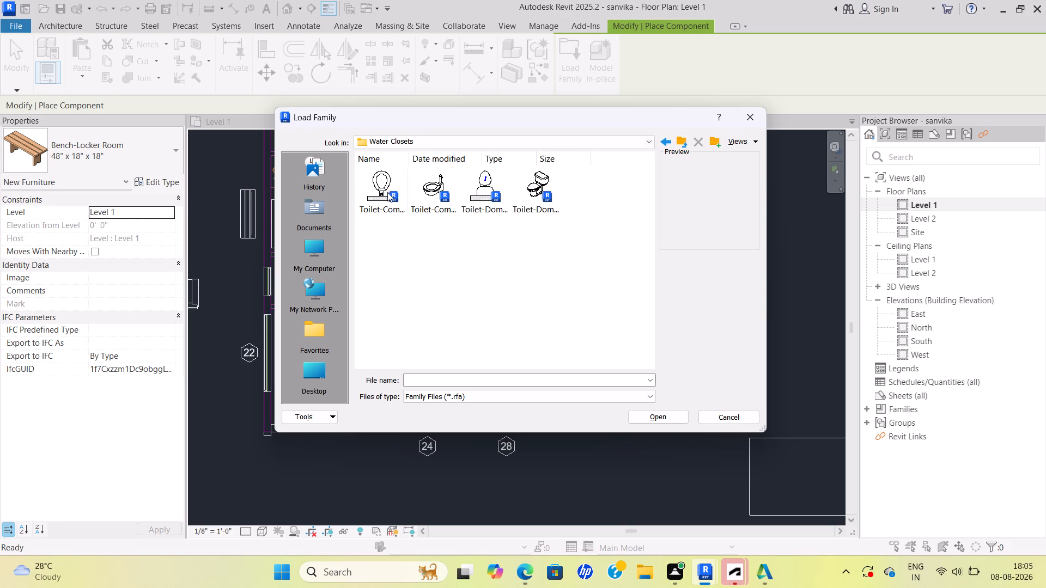
left_click_drag(381, 183, 455, 203)
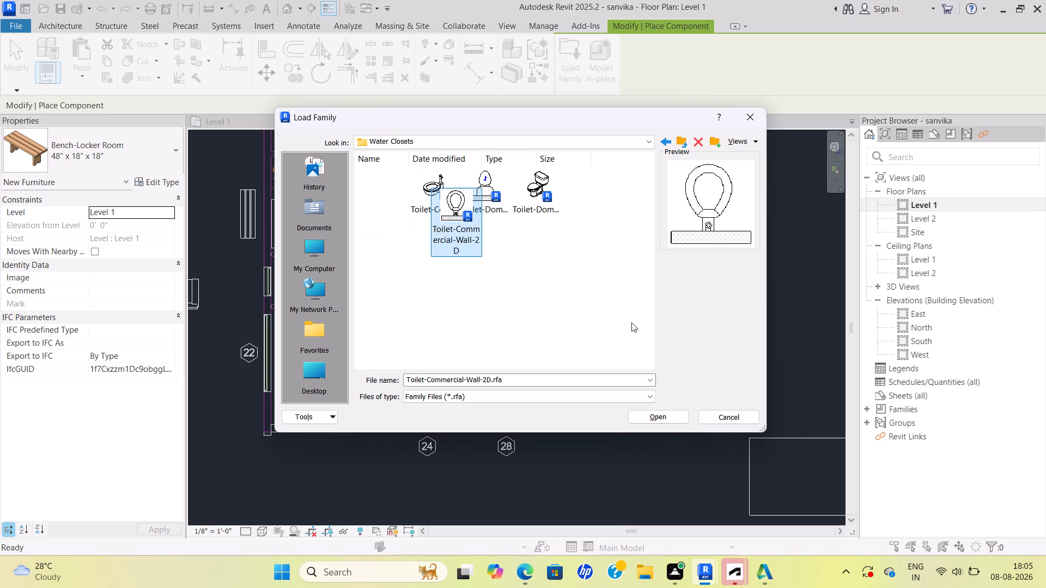
left_click(666, 414)
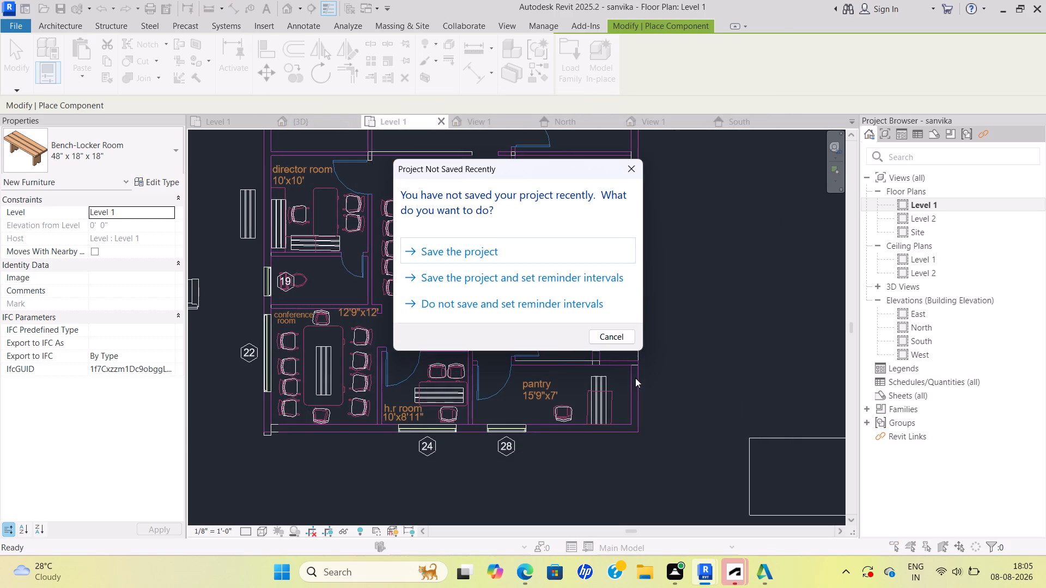
left_click(635, 167)
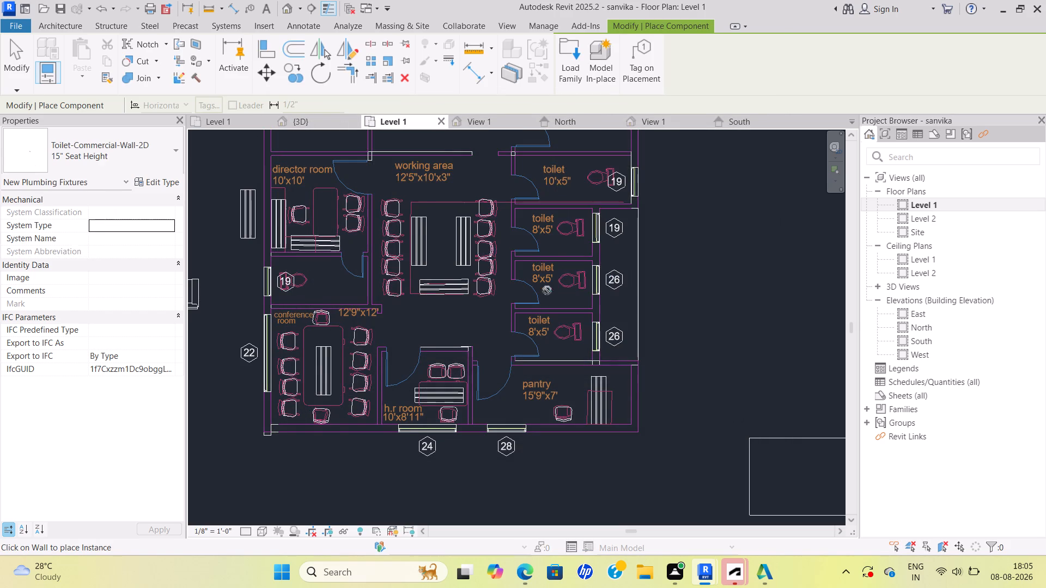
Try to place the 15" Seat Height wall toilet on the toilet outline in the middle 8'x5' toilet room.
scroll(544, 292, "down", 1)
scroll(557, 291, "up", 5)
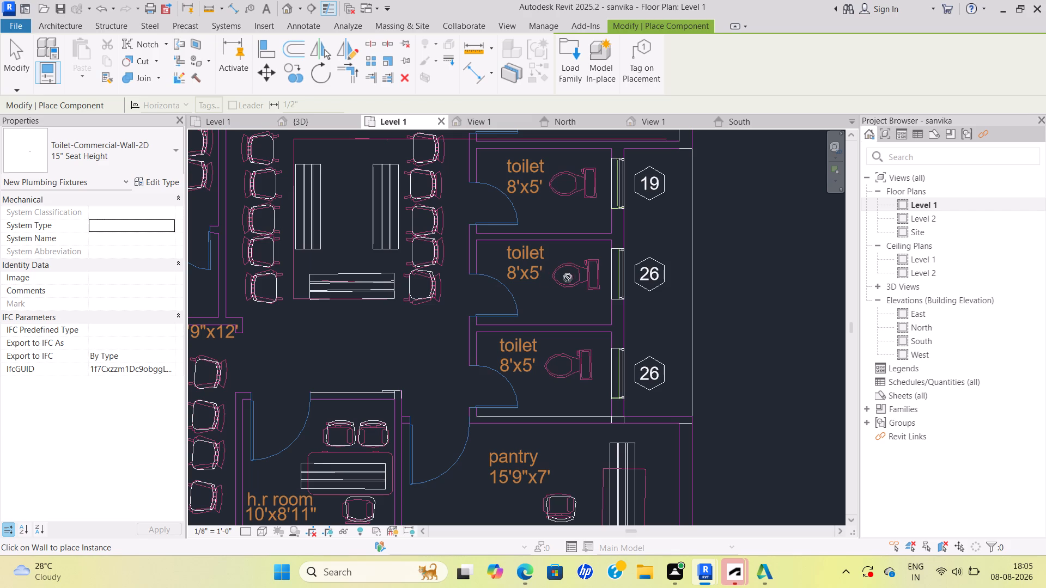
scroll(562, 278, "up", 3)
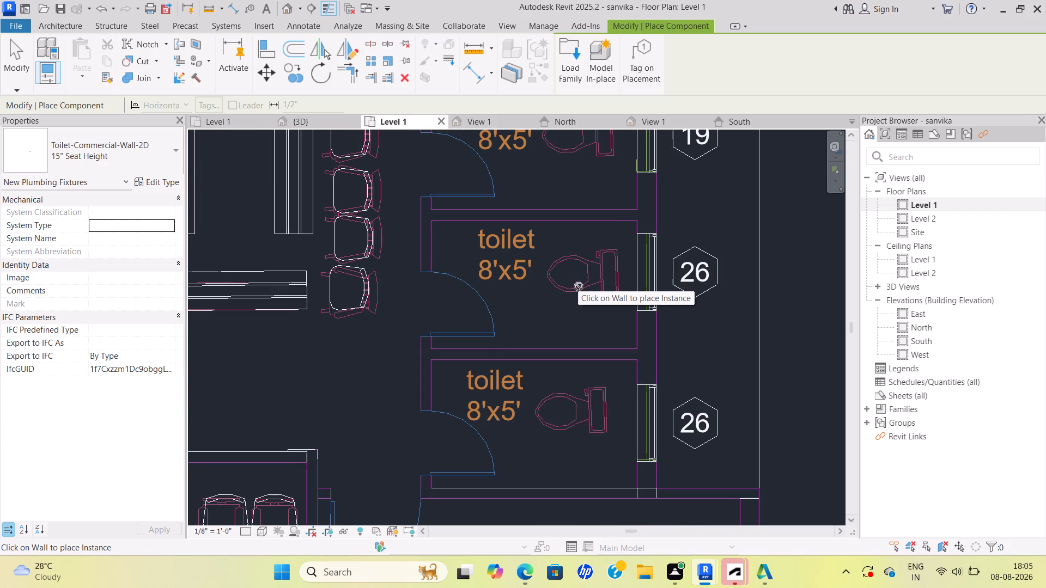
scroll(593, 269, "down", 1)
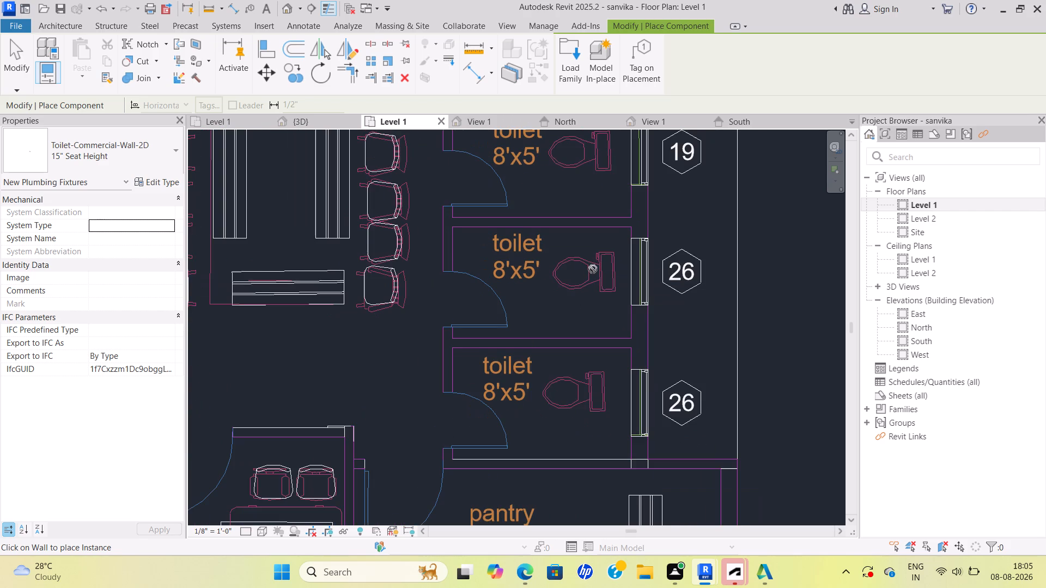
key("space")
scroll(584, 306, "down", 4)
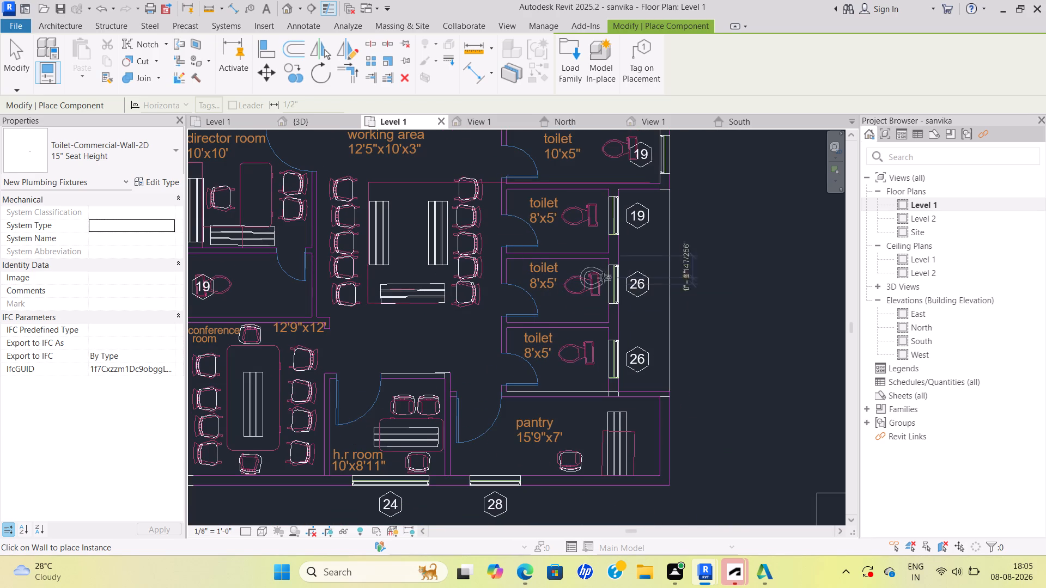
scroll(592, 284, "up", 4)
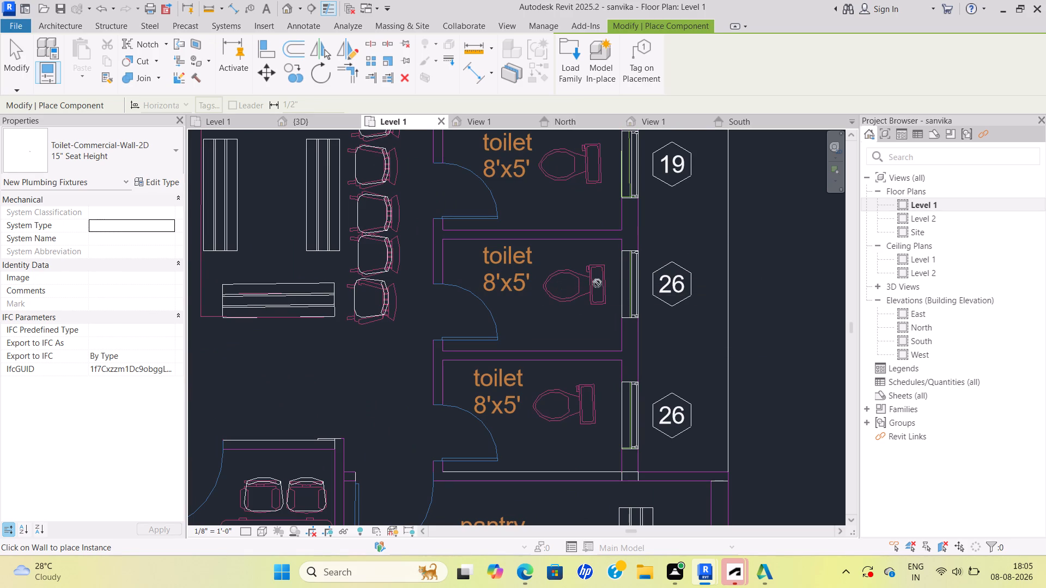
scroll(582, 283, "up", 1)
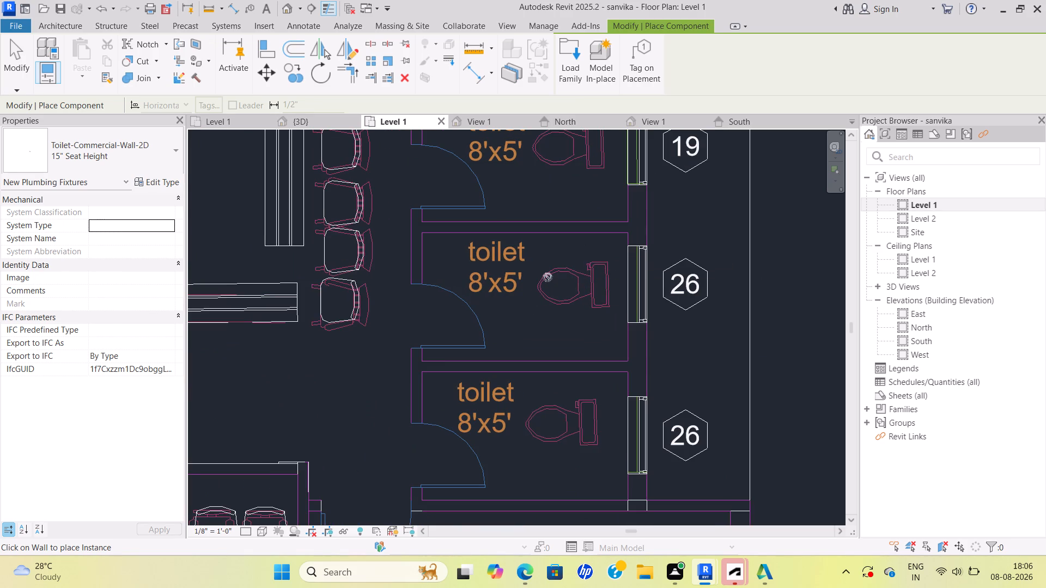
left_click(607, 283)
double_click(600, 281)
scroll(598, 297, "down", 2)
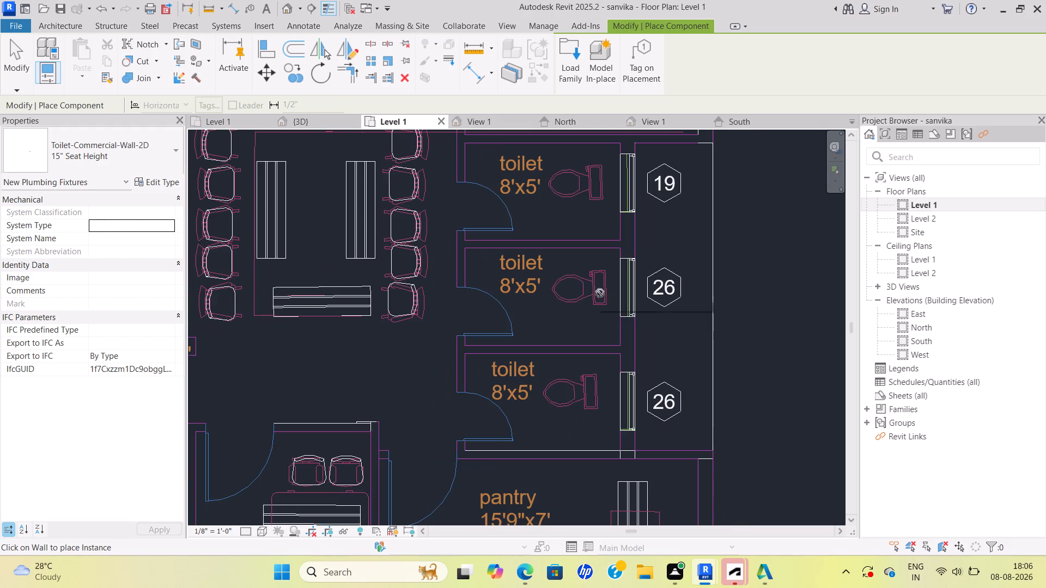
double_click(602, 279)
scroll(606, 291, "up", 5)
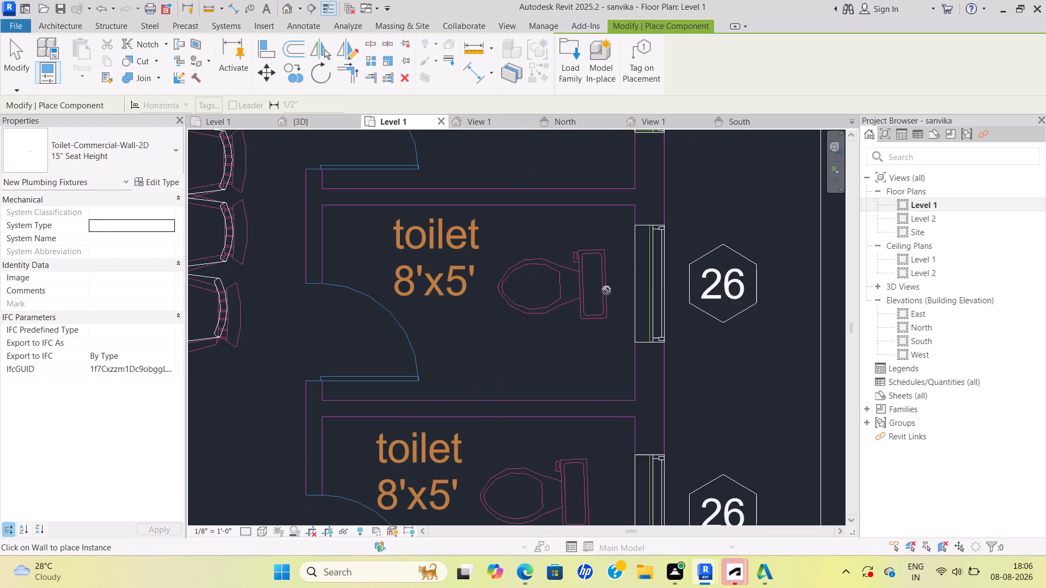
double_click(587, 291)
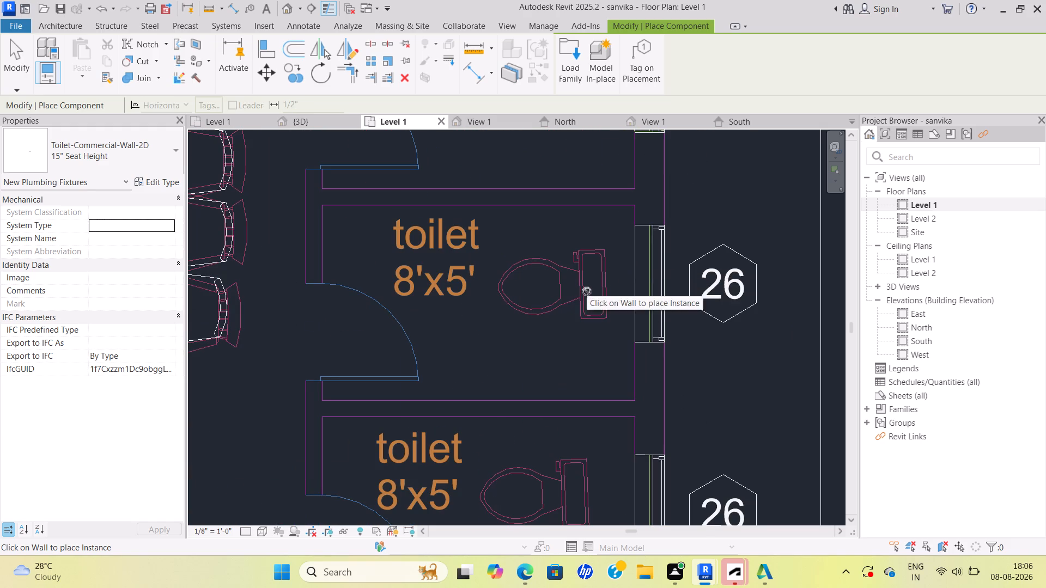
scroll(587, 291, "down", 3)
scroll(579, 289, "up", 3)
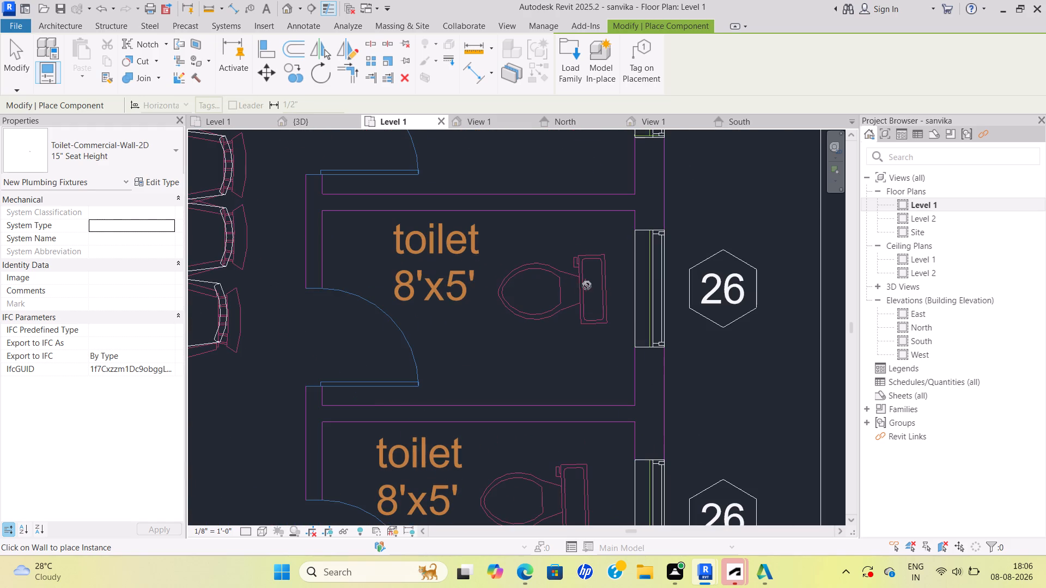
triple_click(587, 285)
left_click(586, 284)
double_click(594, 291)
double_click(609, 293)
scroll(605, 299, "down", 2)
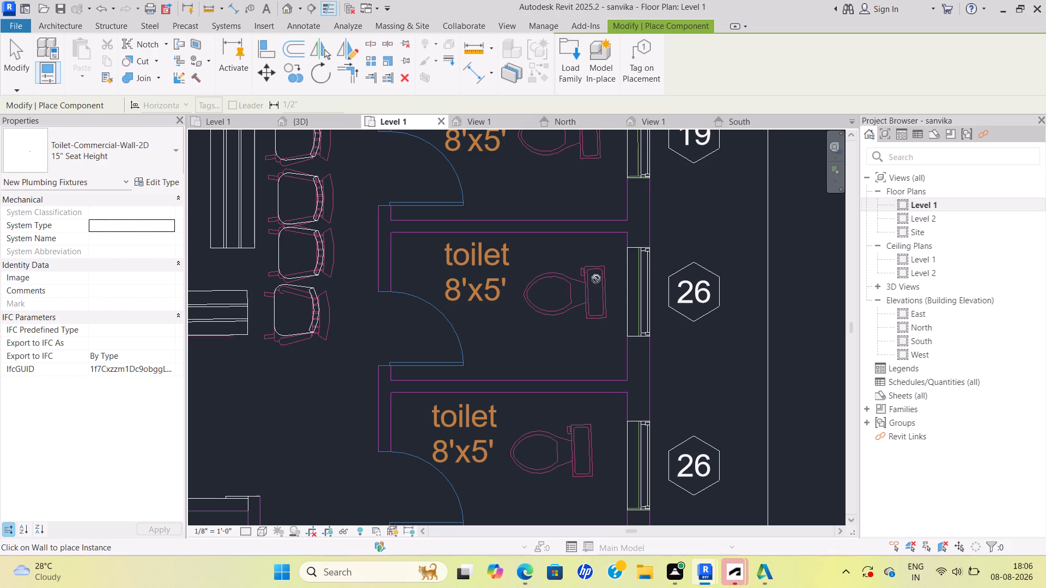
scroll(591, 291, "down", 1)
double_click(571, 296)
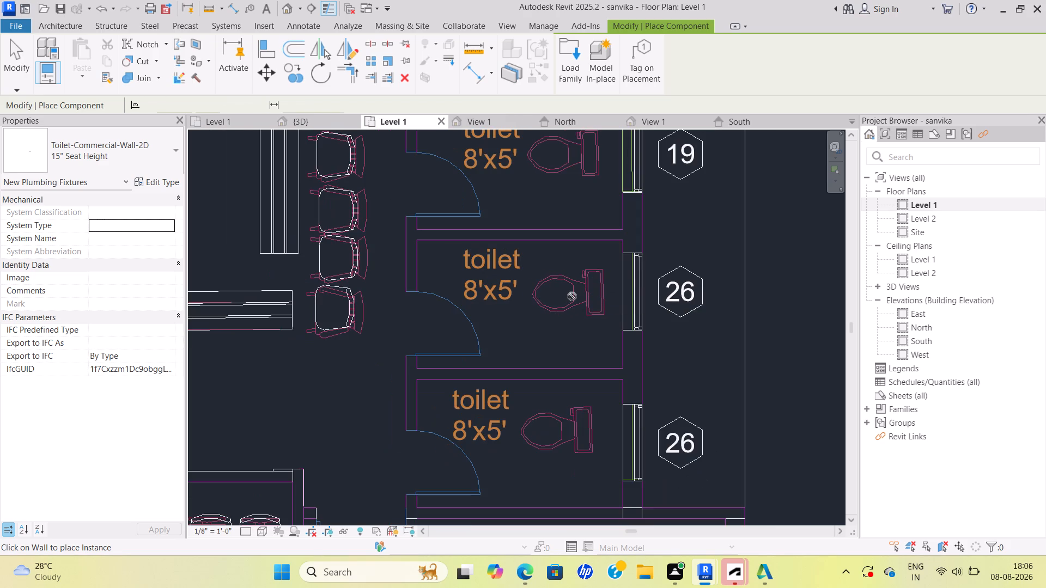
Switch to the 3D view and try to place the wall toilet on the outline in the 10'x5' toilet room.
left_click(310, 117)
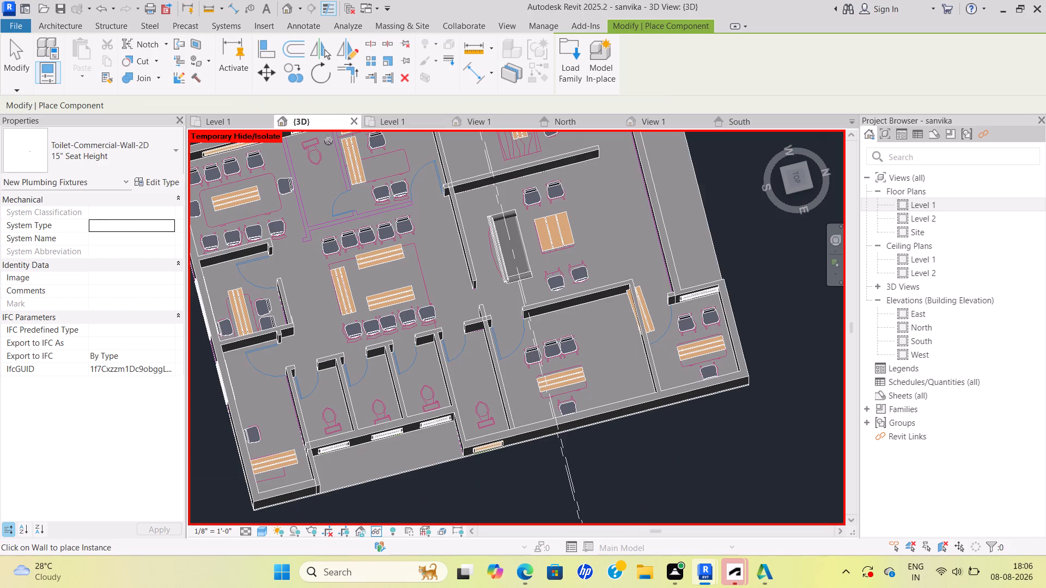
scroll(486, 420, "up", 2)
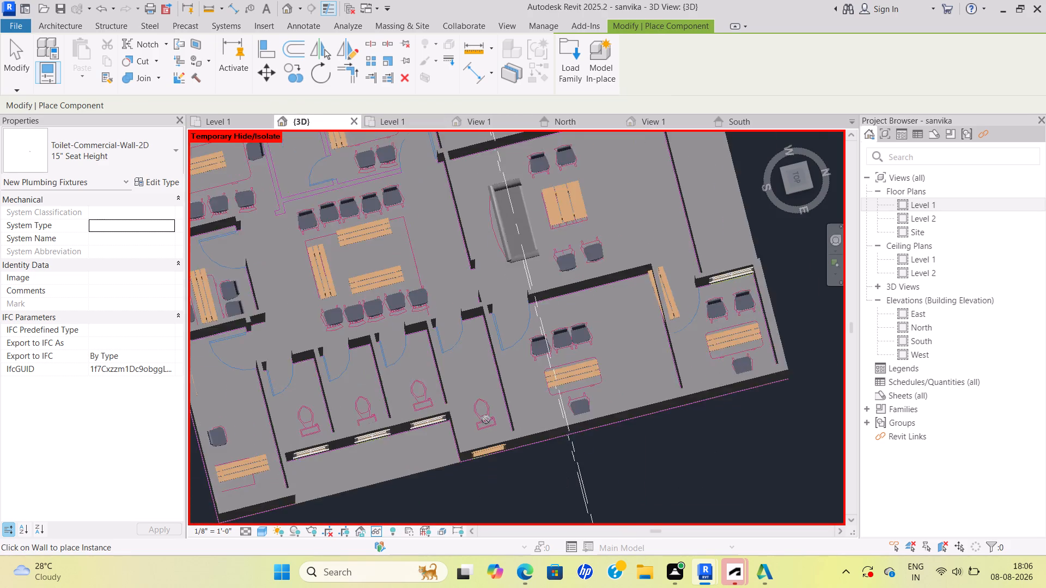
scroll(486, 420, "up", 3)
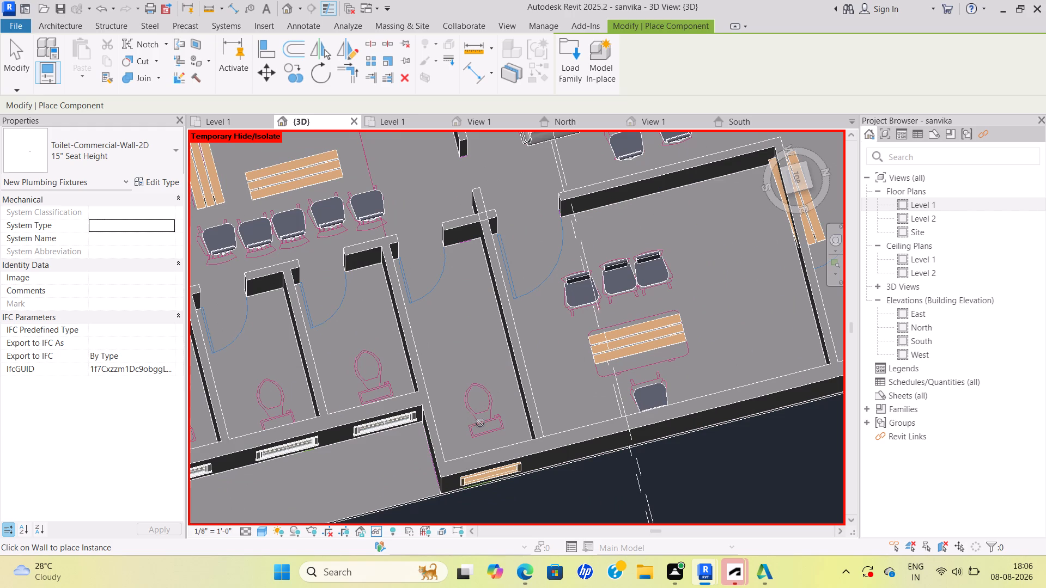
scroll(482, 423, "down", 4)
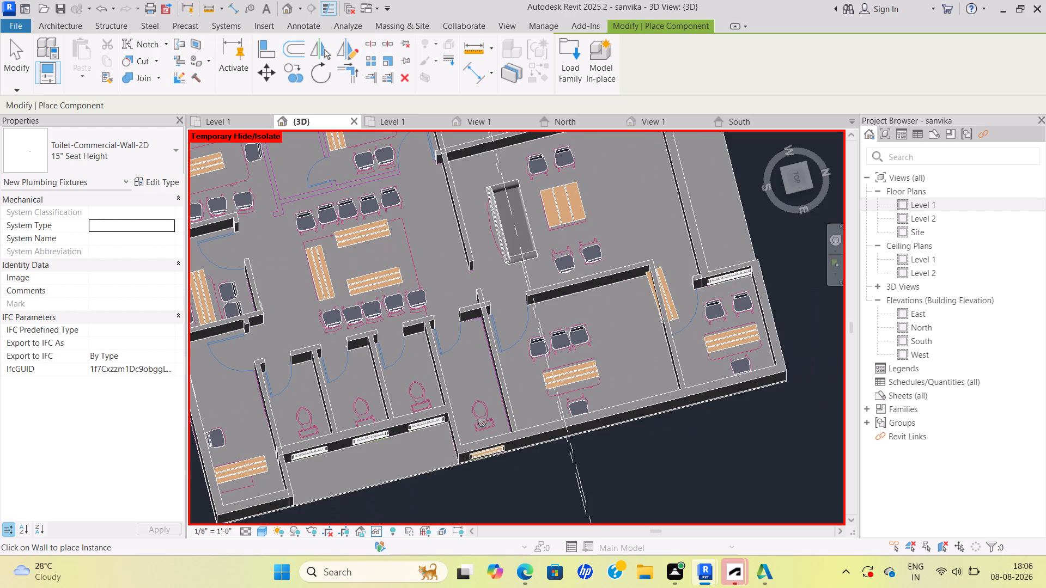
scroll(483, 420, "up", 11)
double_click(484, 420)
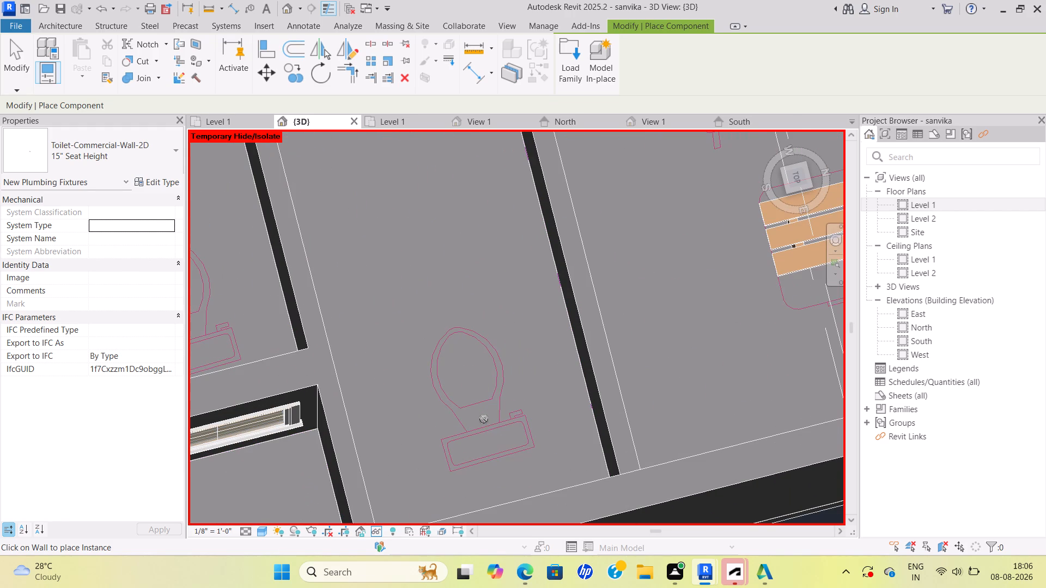
Examine the toilet rooms, their outlines and surrounding walls in the 3D view.
scroll(484, 419, "down", 8)
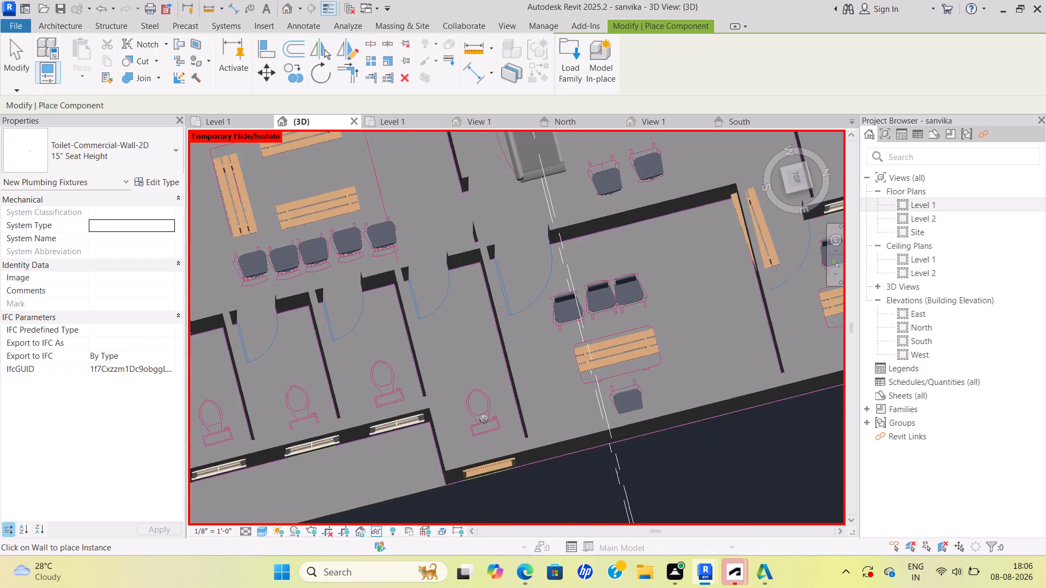
scroll(496, 445, "up", 3)
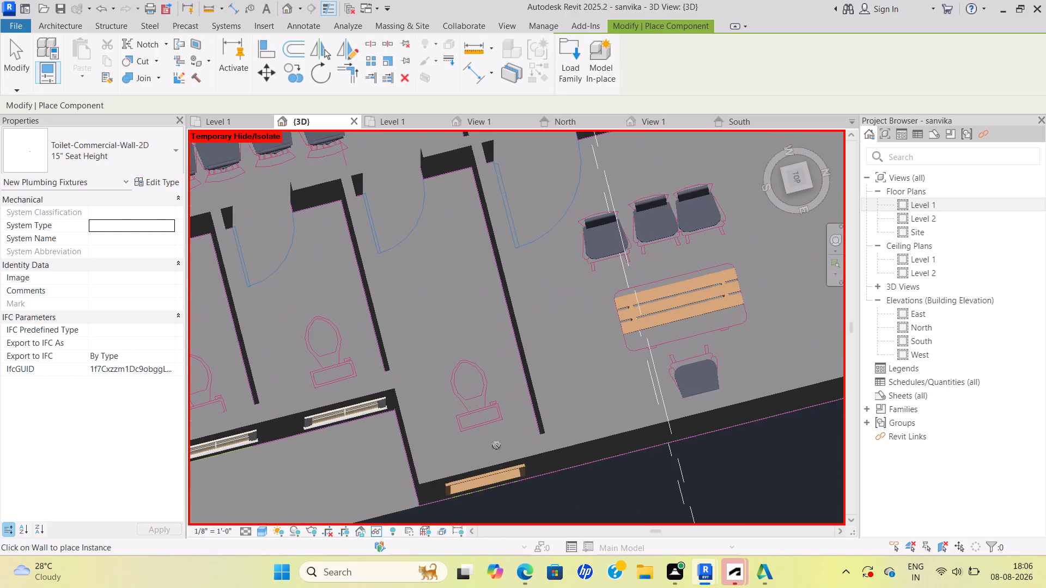
scroll(503, 424, "up", 1)
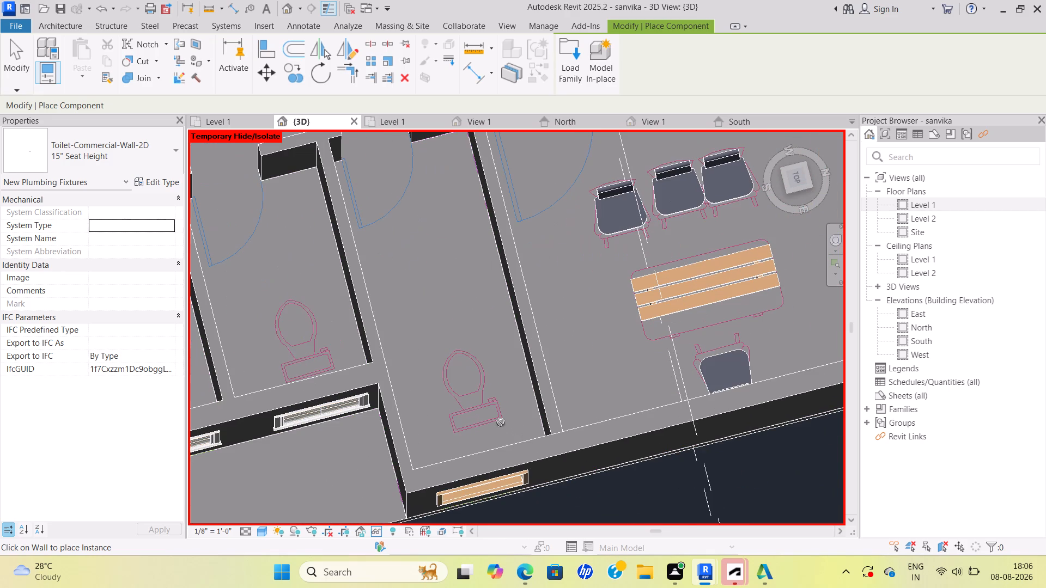
scroll(477, 423, "down", 2)
middle_click_drag(477, 423, 564, 409)
scroll(484, 403, "down", 3)
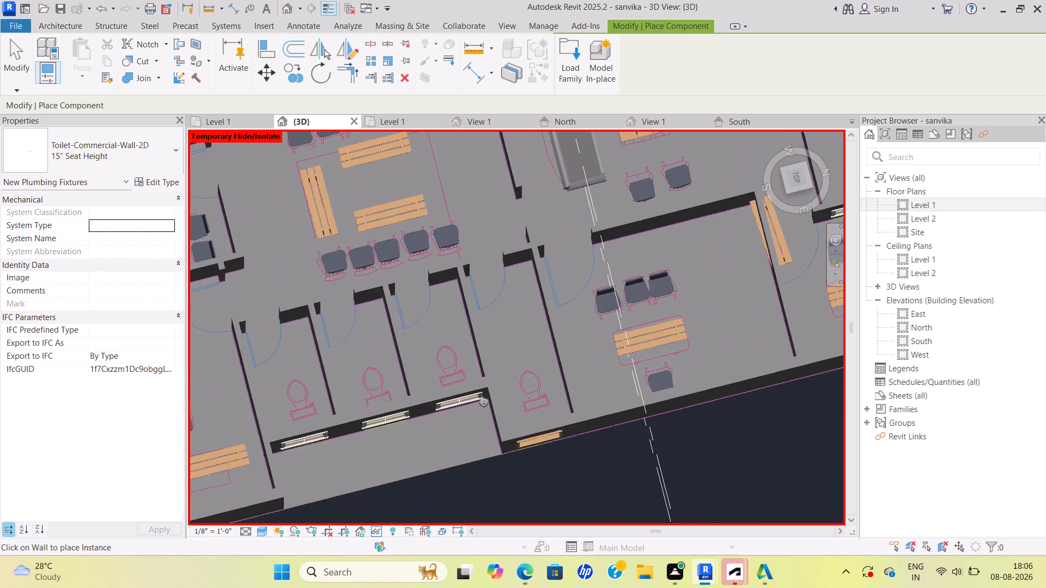
scroll(476, 334, "down", 4)
middle_click_drag(473, 294, 488, 414)
scroll(488, 414, "down", 1)
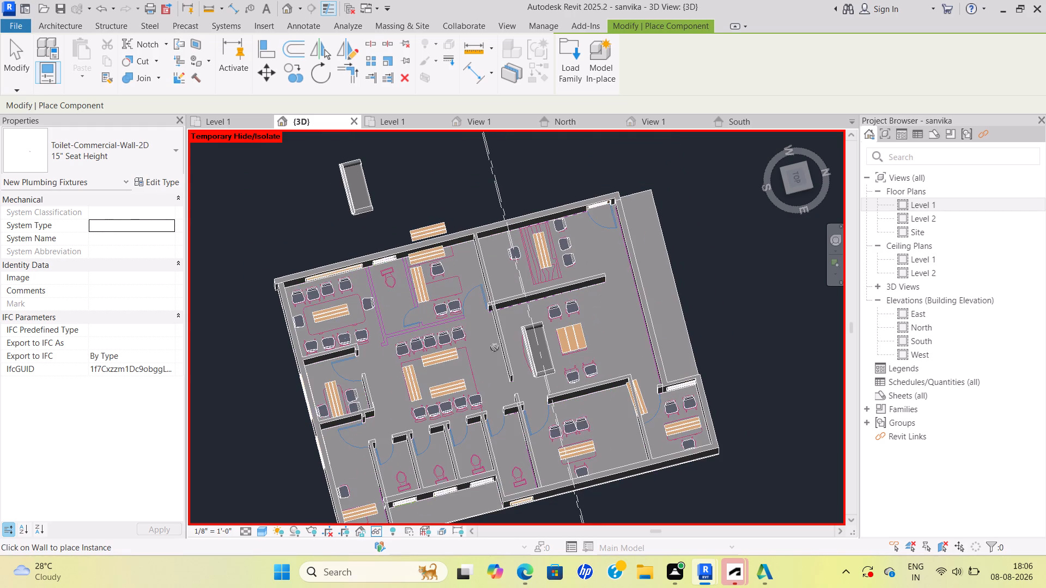
middle_click_drag(497, 405, 480, 338)
scroll(465, 378, "up", 5)
middle_click_drag(495, 379, 495, 377)
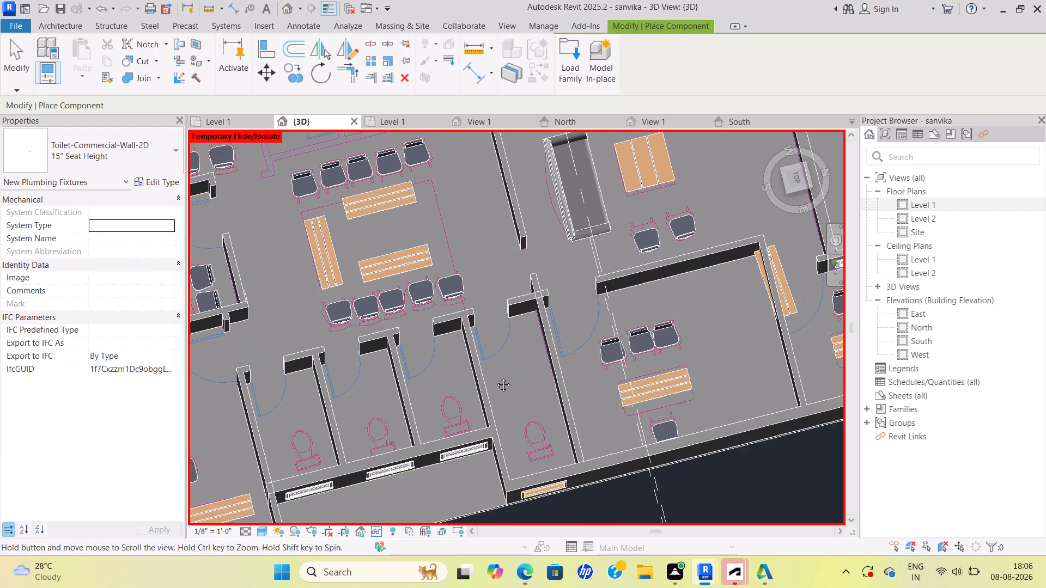
middle_click_drag(495, 377, 494, 360)
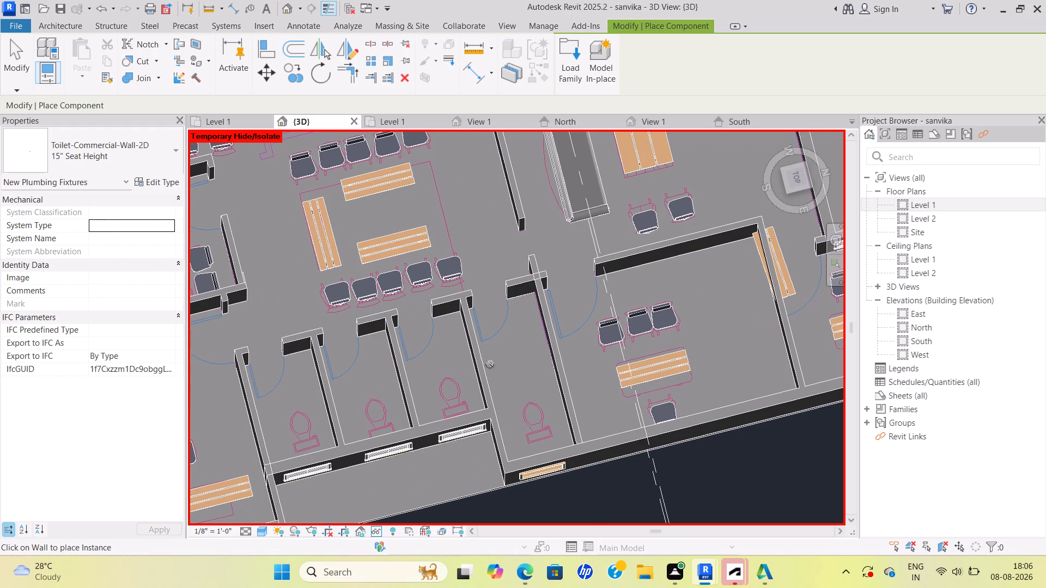
scroll(533, 418, "down", 3)
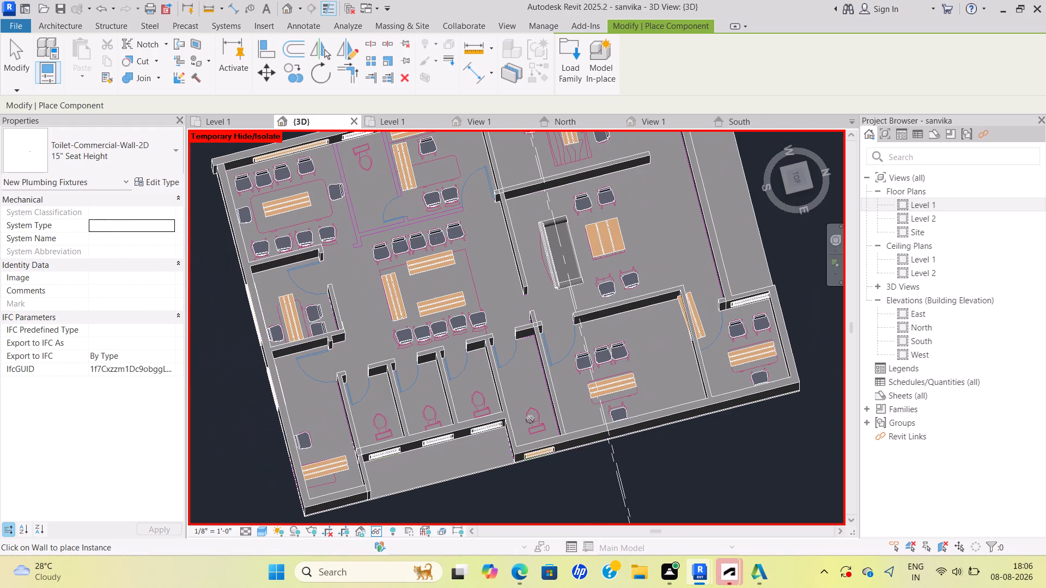
scroll(530, 419, "up", 1)
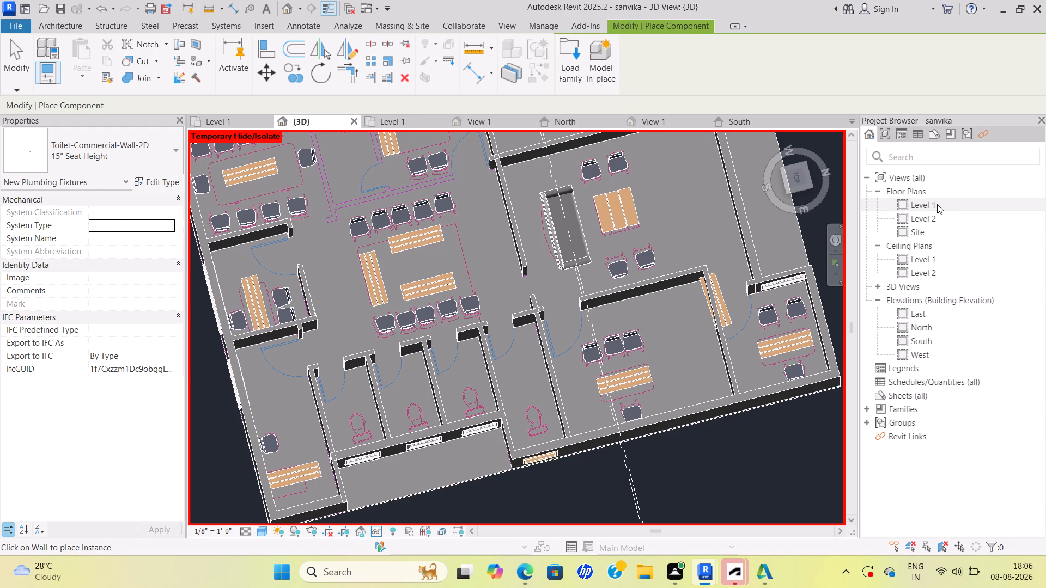
Return to the Level 1 floor plan around the 8'x5' toilet rooms, leaving component placement.
double_click(937, 204)
scroll(612, 389, "down", 3)
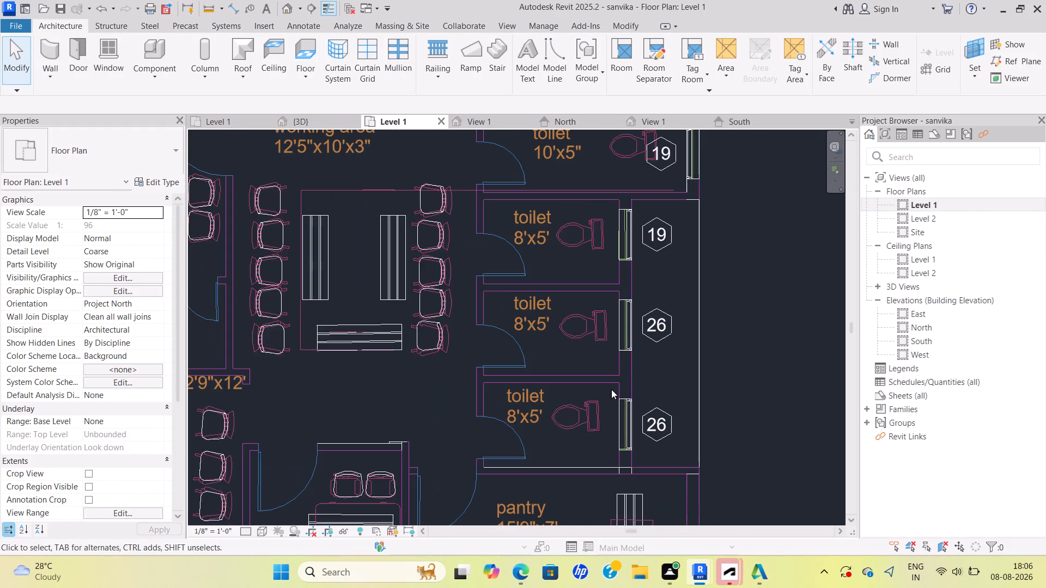
scroll(652, 322, "up", 3)
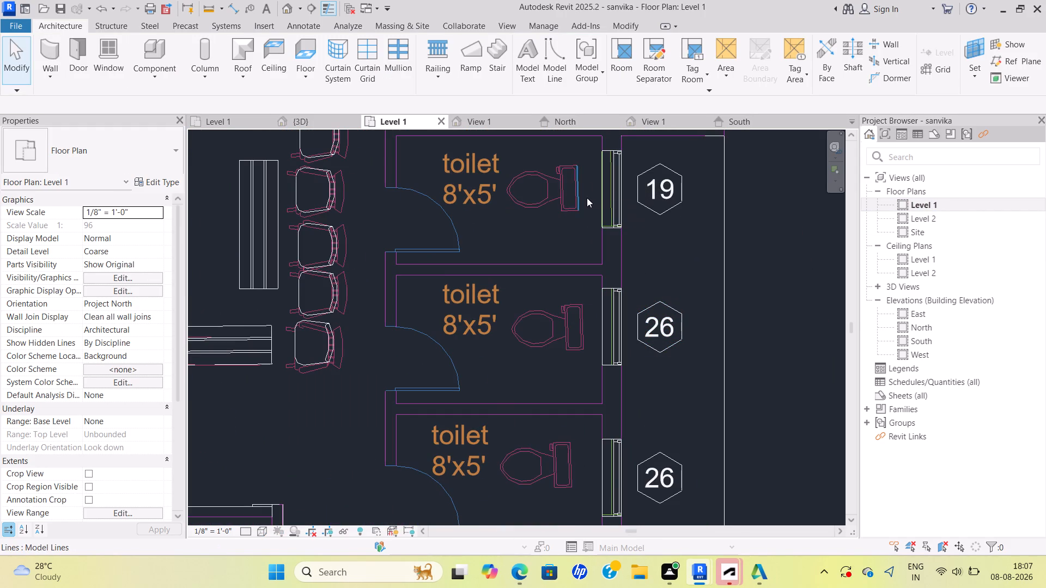
Examine the whole building in the 3D view, including the toilet outline and sofa lying outside its walls.
scroll(593, 202, "up", 4)
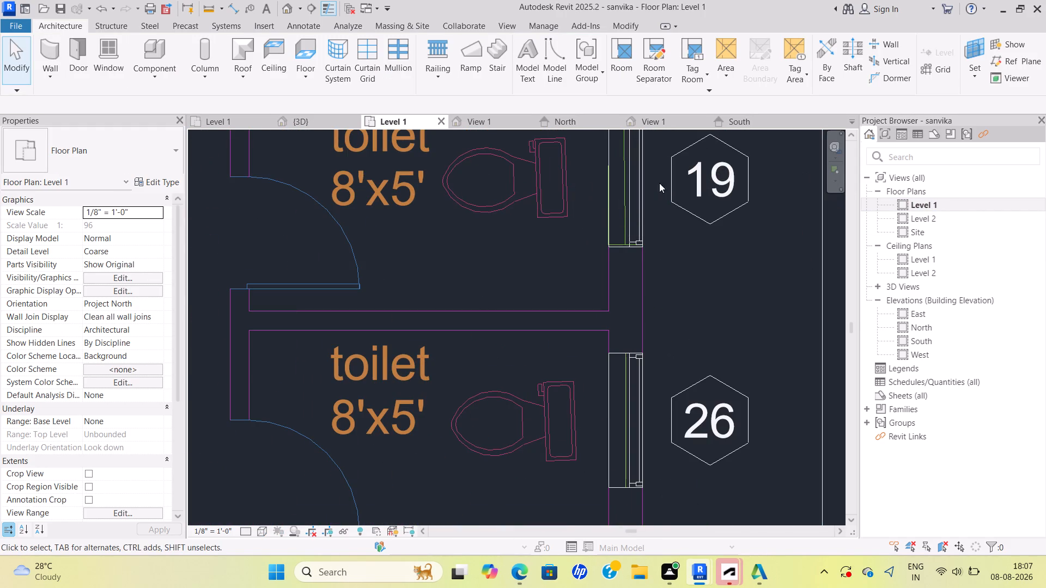
scroll(521, 234, "down", 2)
left_click(303, 120)
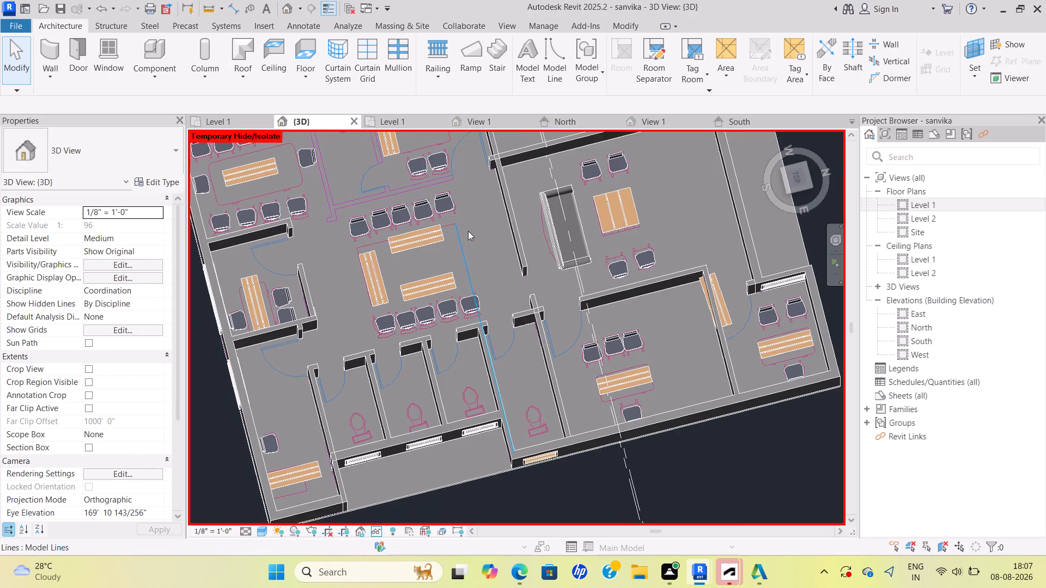
scroll(484, 246, "down", 8)
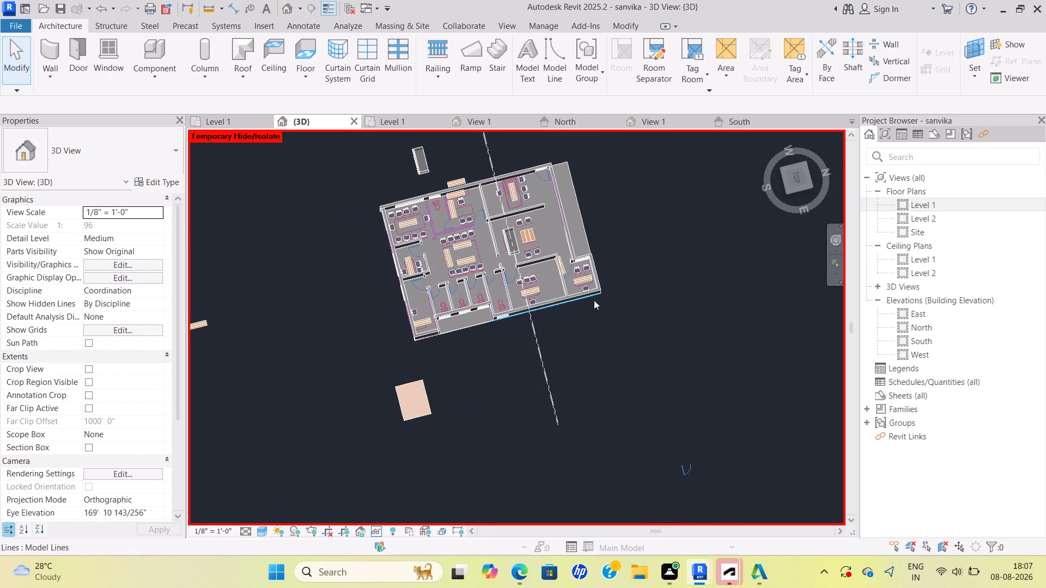
middle_click_drag(594, 300, 491, 342, "shift")
scroll(594, 300, "down", 1, "shift")
middle_click_drag(551, 378, 497, 408, "shift")
scroll(532, 393, "down", 1, "shift")
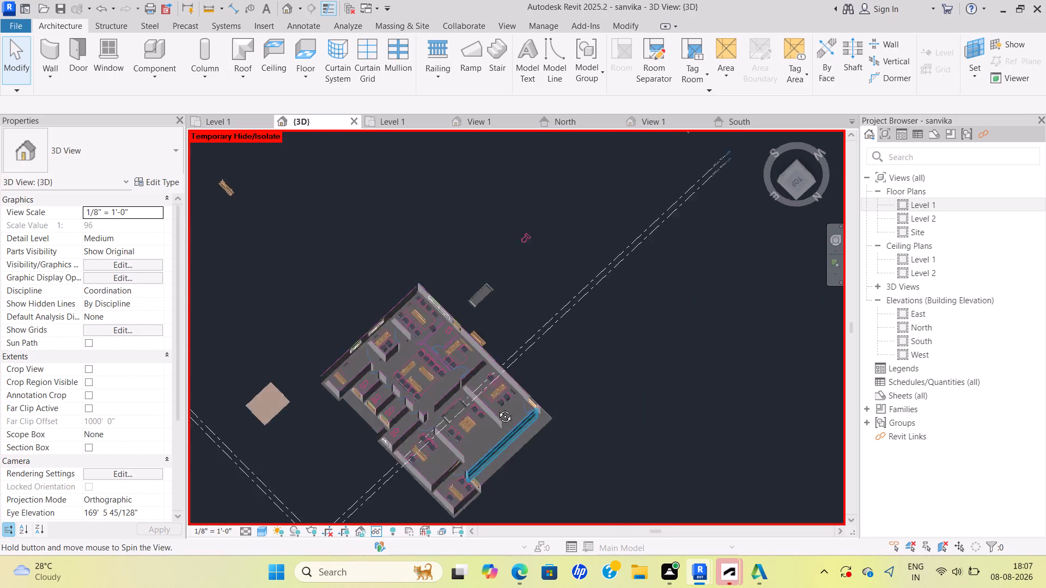
middle_click_drag(497, 408, 403, 409, "shift")
middle_click_drag(346, 404, 501, 296)
scroll(505, 334, "up", 7)
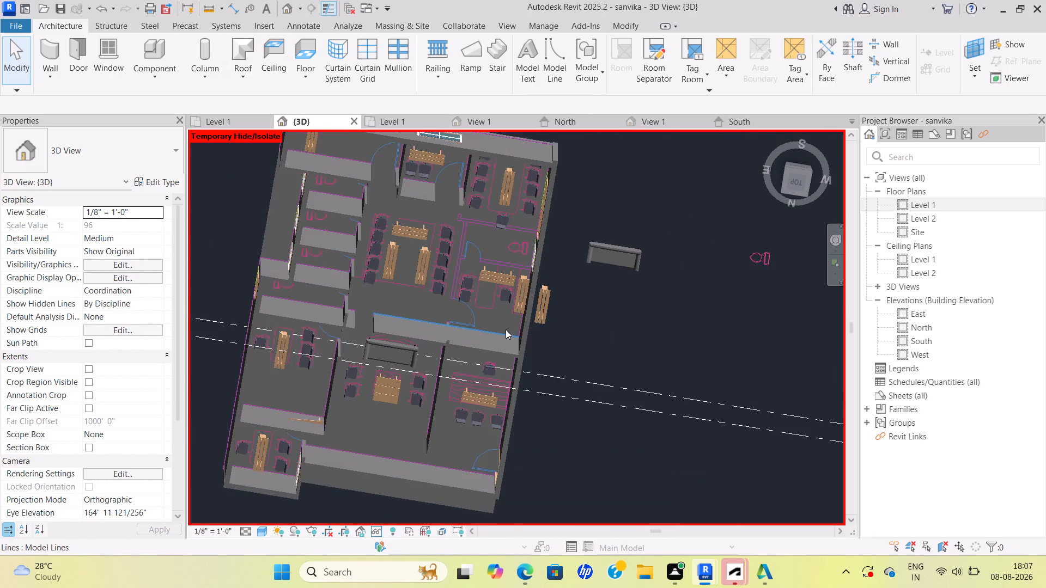
scroll(506, 329, "up", 4)
middle_click_drag(629, 252, 548, 336, "shift")
scroll(546, 336, "down", 1, "shift")
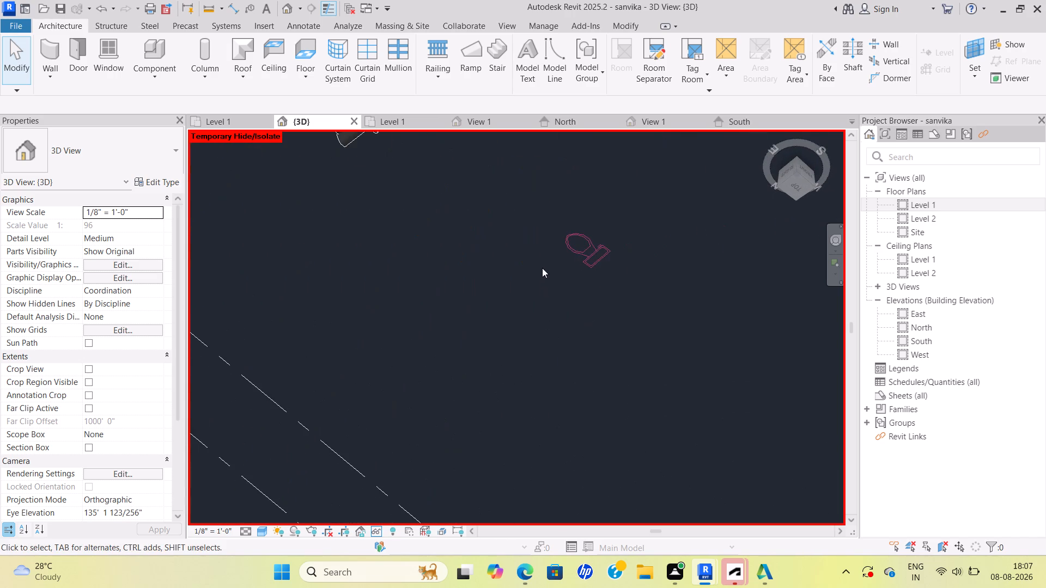
middle_click_drag(546, 271, 644, 425)
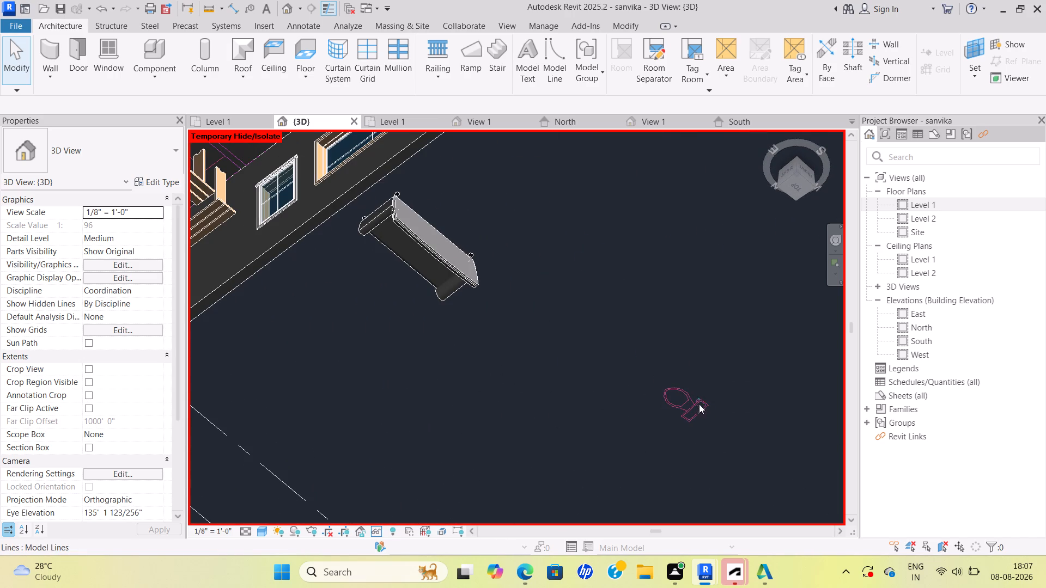
scroll(678, 397, "down", 4)
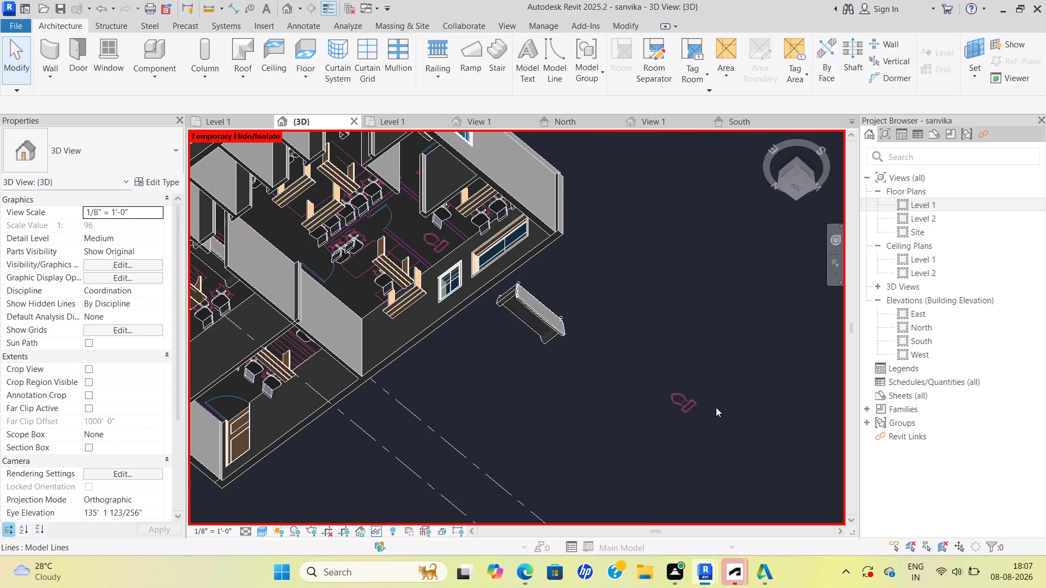
Examine the toilet outline between the office rooms and the surrounding bench tables and windows in the 3D view.
middle_click_drag(564, 269, 643, 369)
scroll(521, 370, "up", 5)
scroll(406, 375, "up", 2)
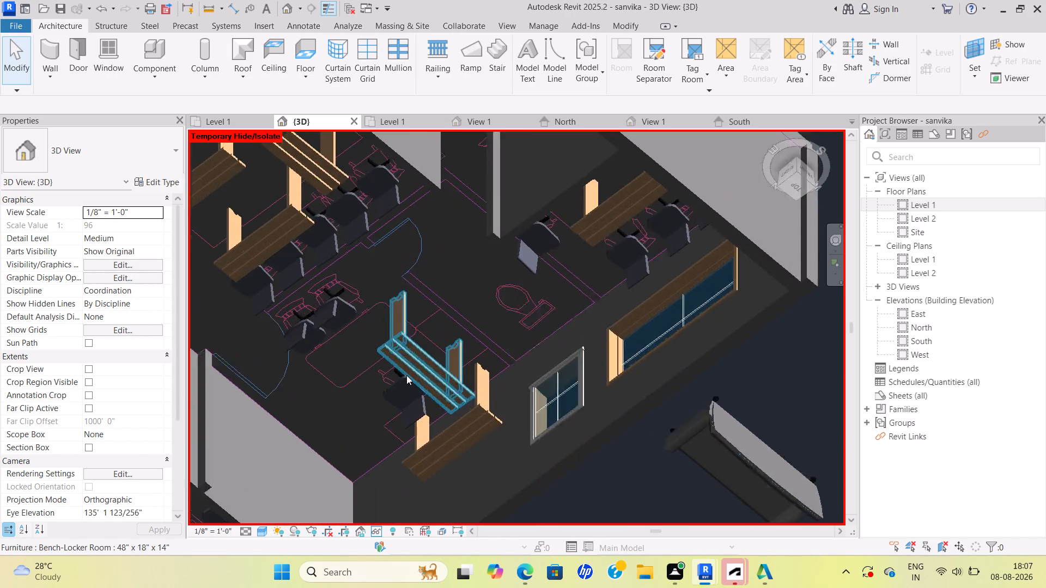
scroll(406, 375, "up", 3)
scroll(492, 370, "up", 5)
scroll(423, 398, "down", 5)
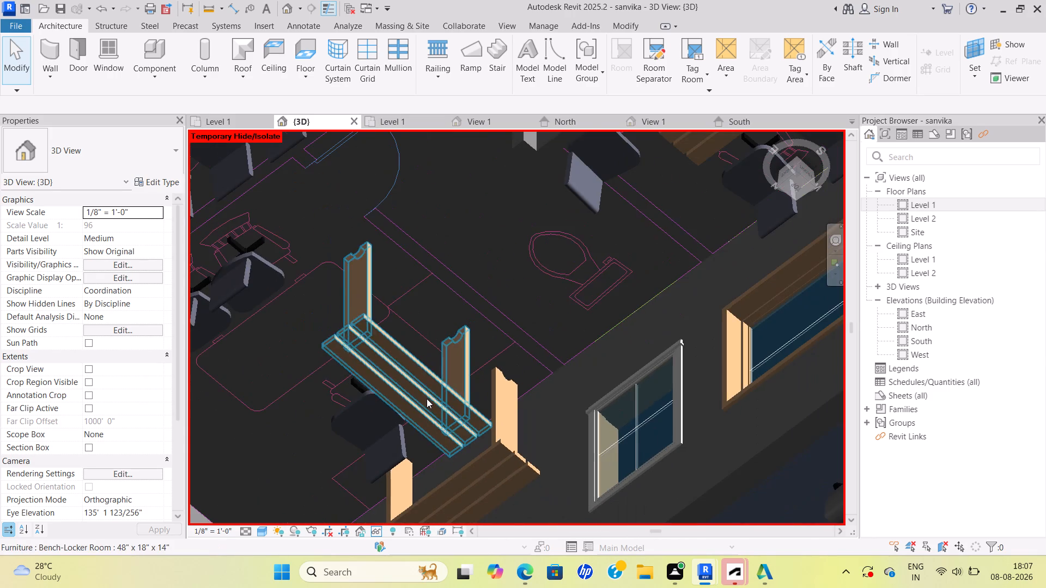
scroll(557, 359, "down", 5)
middle_click_drag(478, 396, 611, 353, "shift")
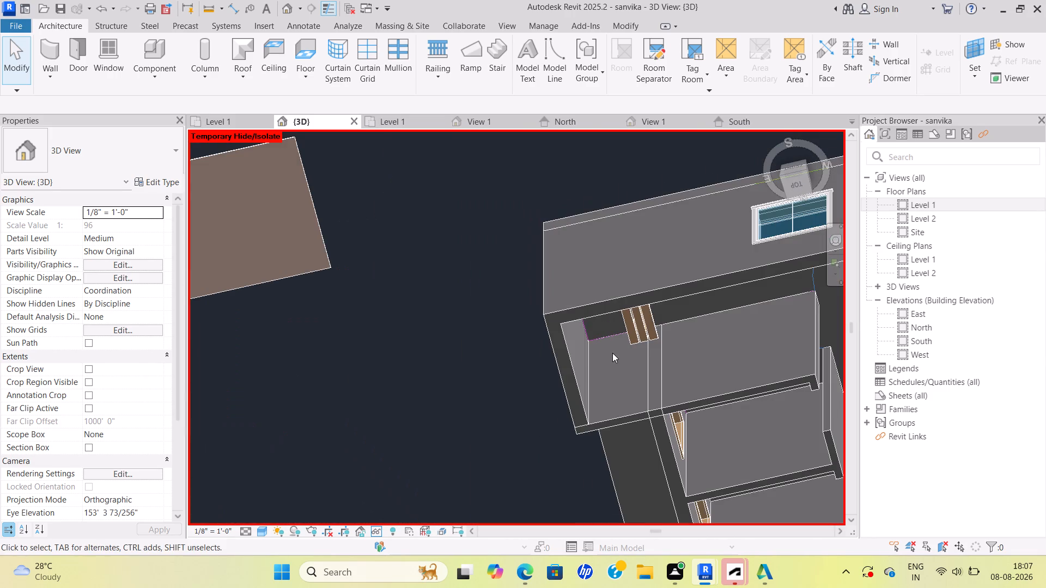
middle_click_drag(647, 297, 496, 293)
scroll(497, 377, "up", 2)
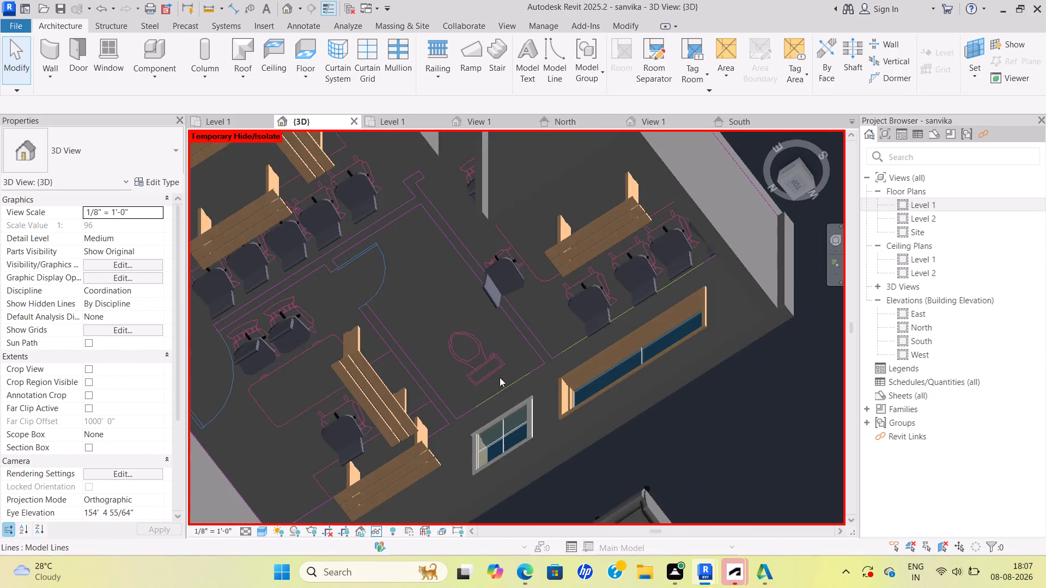
middle_click_drag(470, 384, 613, 305)
scroll(618, 302, "up", 1, "shift")
middle_click_drag(628, 295, 424, 252)
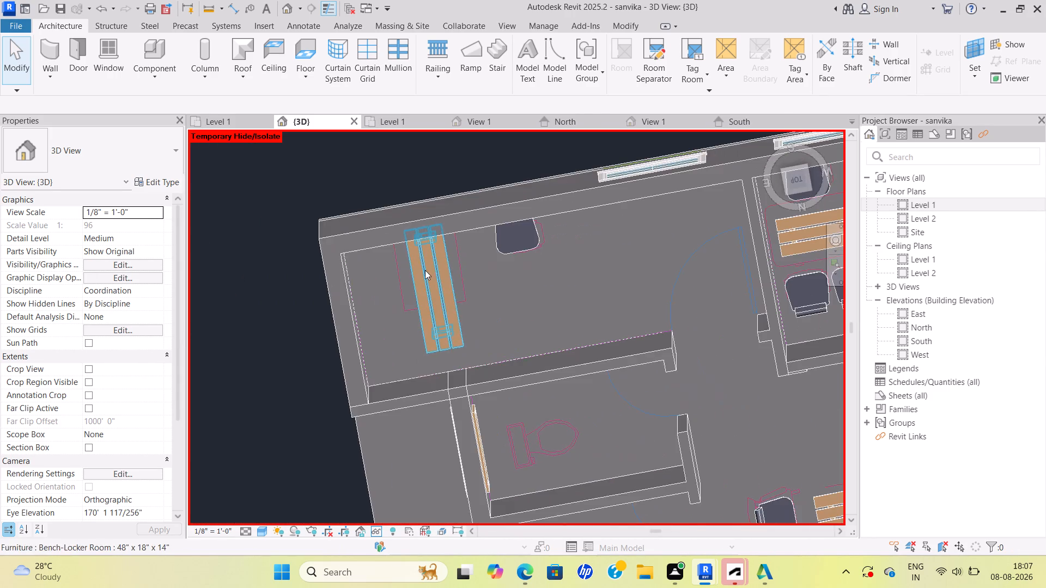
Examine the toilet room walls and partitions in the 3D view, from overhead down to a low angle.
scroll(598, 347, "down", 2)
middle_click_drag(587, 336, 524, 291)
middle_click_drag(568, 394, 612, 249)
middle_click_drag(625, 357, 613, 220)
scroll(606, 266, "up", 2)
middle_click_drag(660, 371, 611, 268)
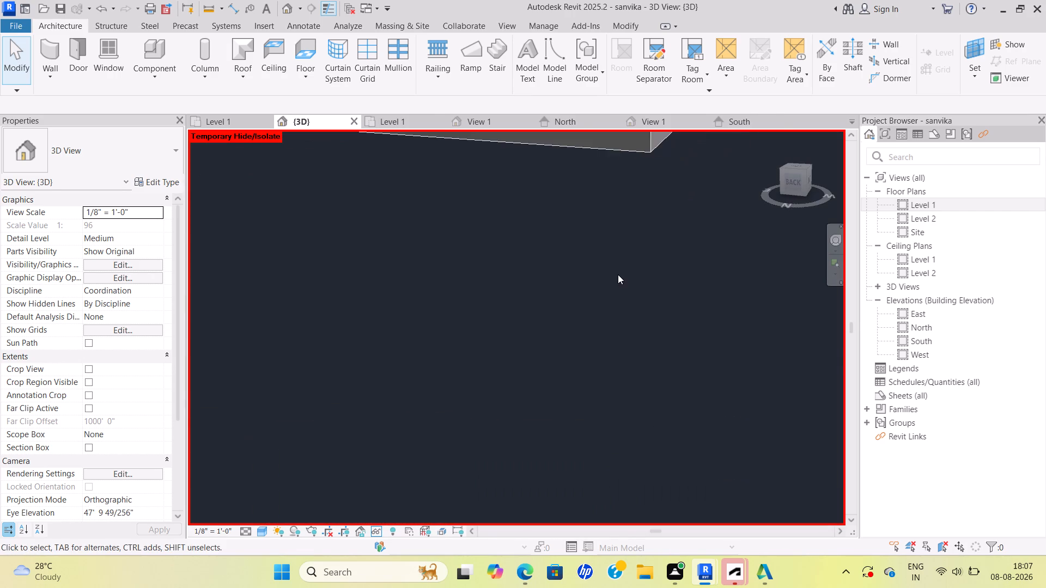
middle_click_drag(620, 274, 700, 470)
middle_click_drag(568, 263, 646, 448)
scroll(647, 450, "down", 1)
middle_click_drag(582, 269, 528, 427)
middle_click_drag(549, 320, 469, 275)
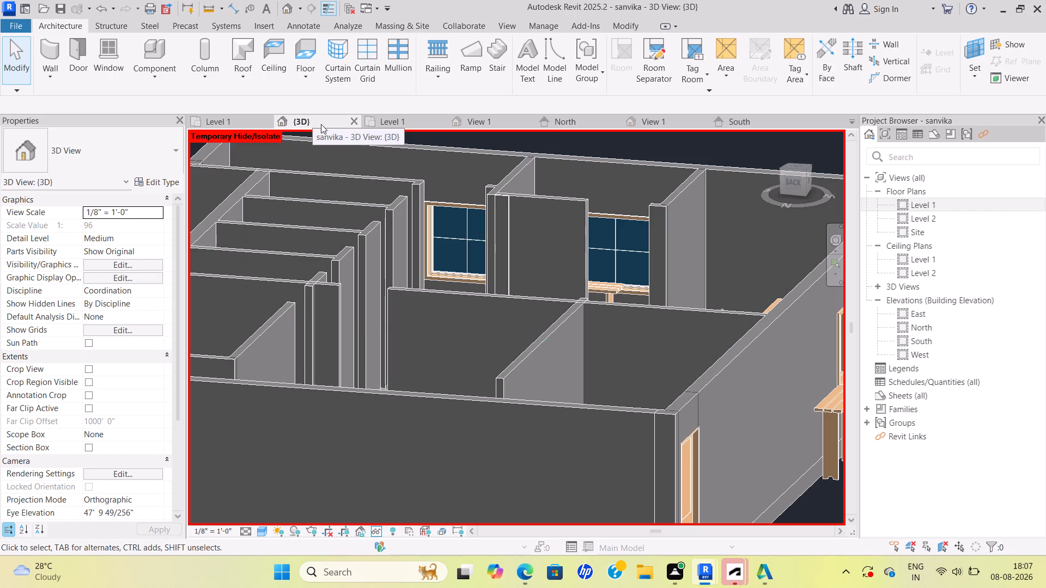
Load the Toilet-Commercial-Wall-2D family from the Water Closets folder for component placement in the Level 1 floor plan.
double_click(933, 204)
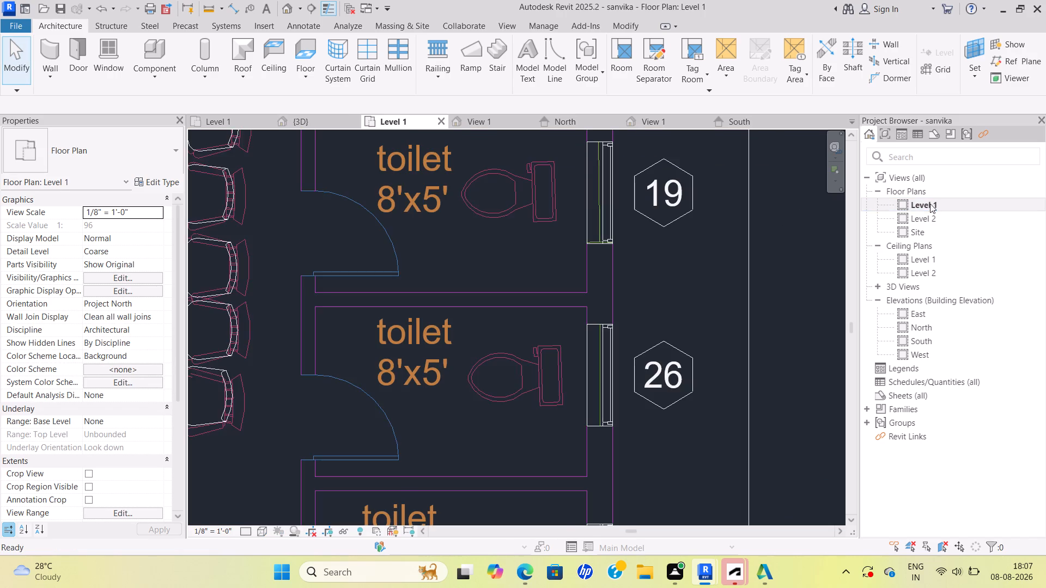
scroll(425, 334, "down", 2)
middle_click_drag(542, 253, 542, 328)
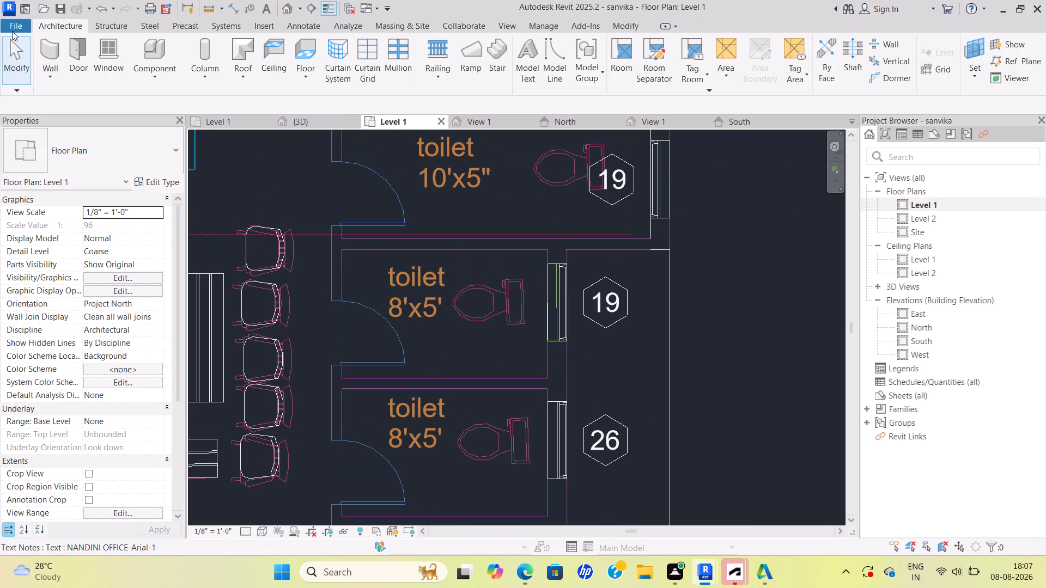
left_click(153, 78)
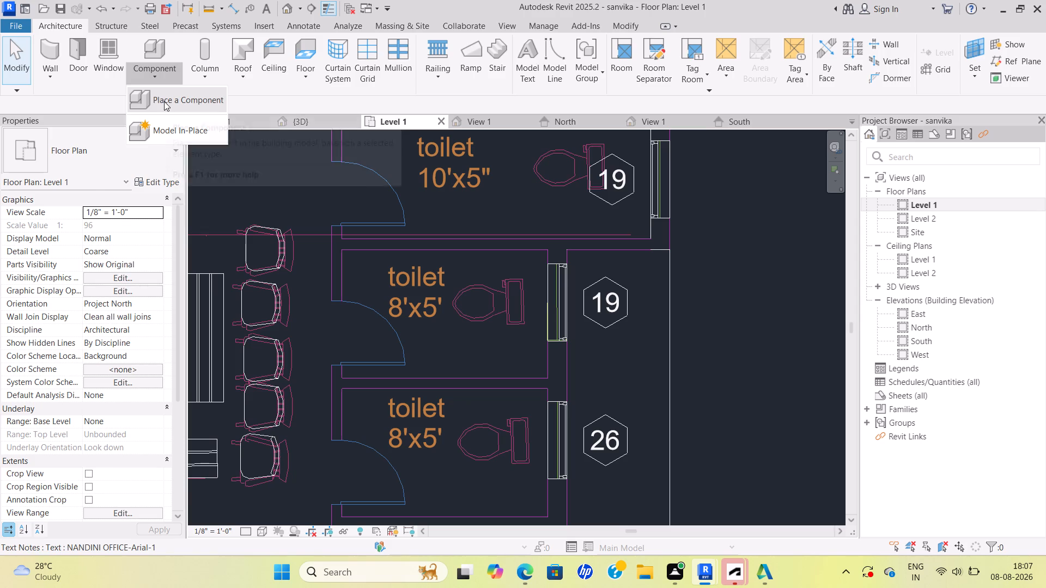
left_click(164, 101)
left_click(572, 77)
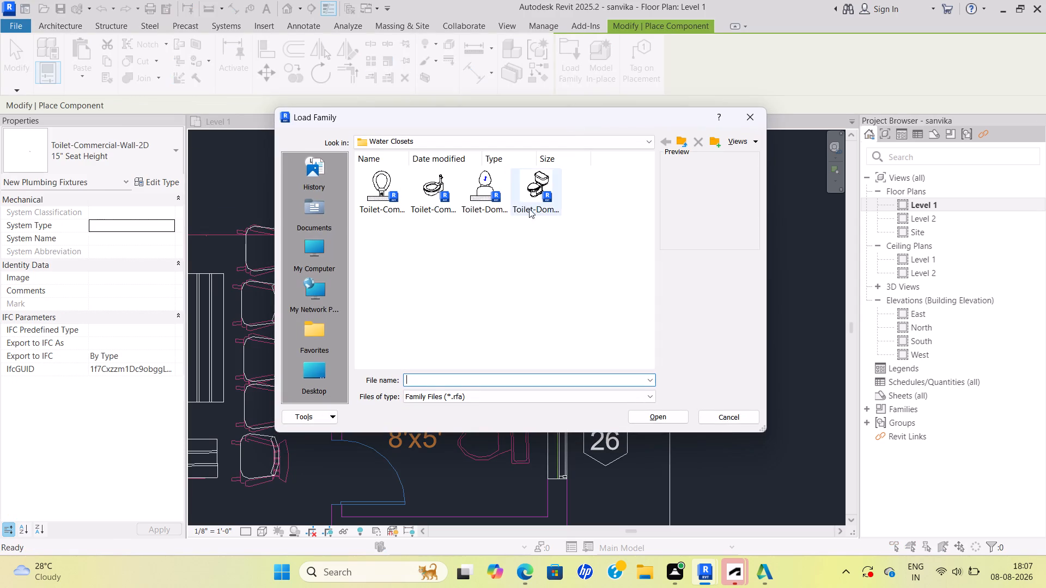
left_click(383, 187)
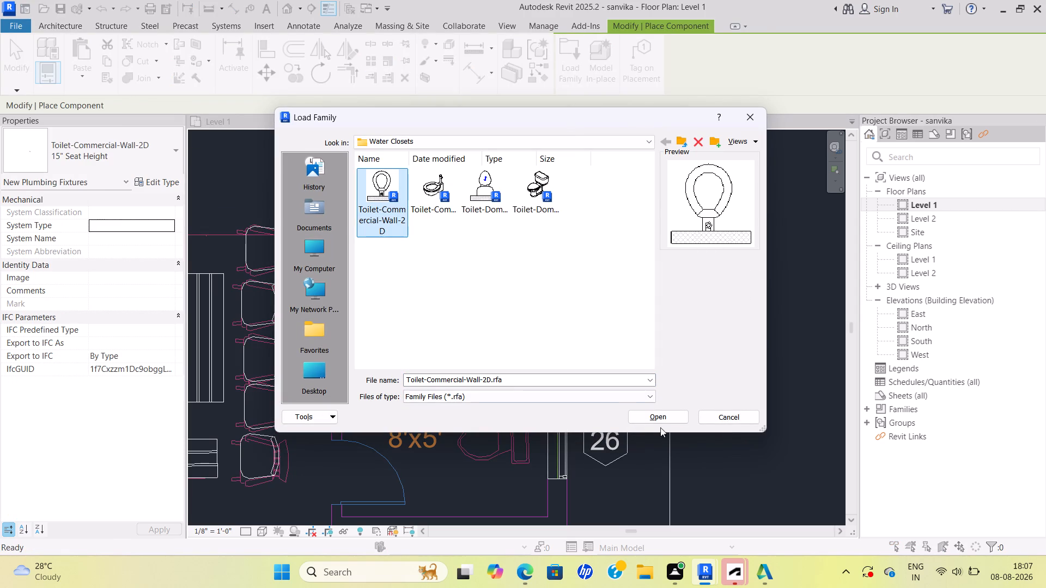
left_click(662, 413)
Place the 15" Seat Height wall toilet on the window wall of the 8'x5' toilet room beside the 10'x5" one, about 2'-3" from the dividing wall.
scroll(527, 304, "up", 3)
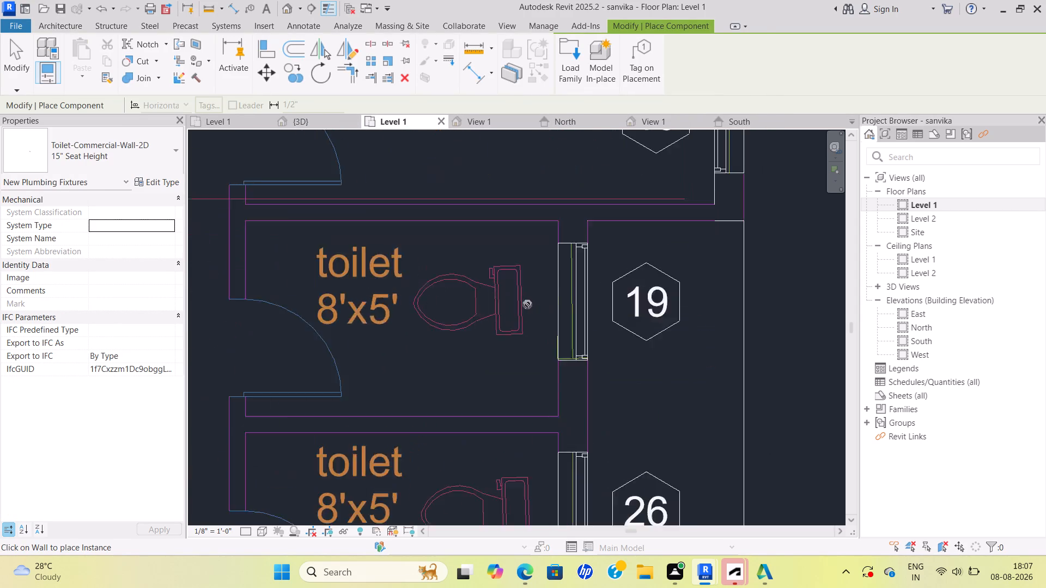
scroll(645, 329, "down", 8)
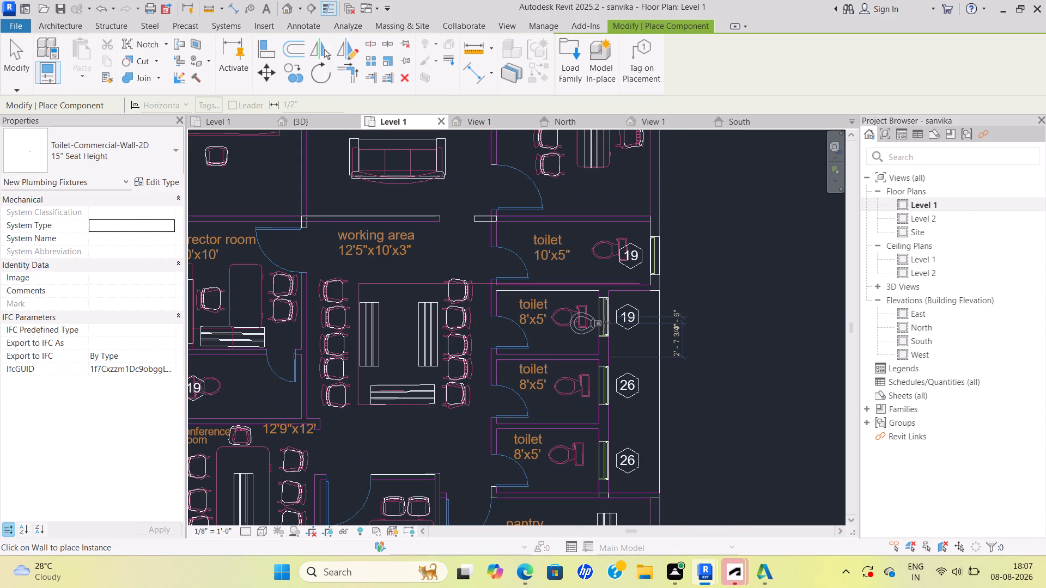
left_click(593, 316)
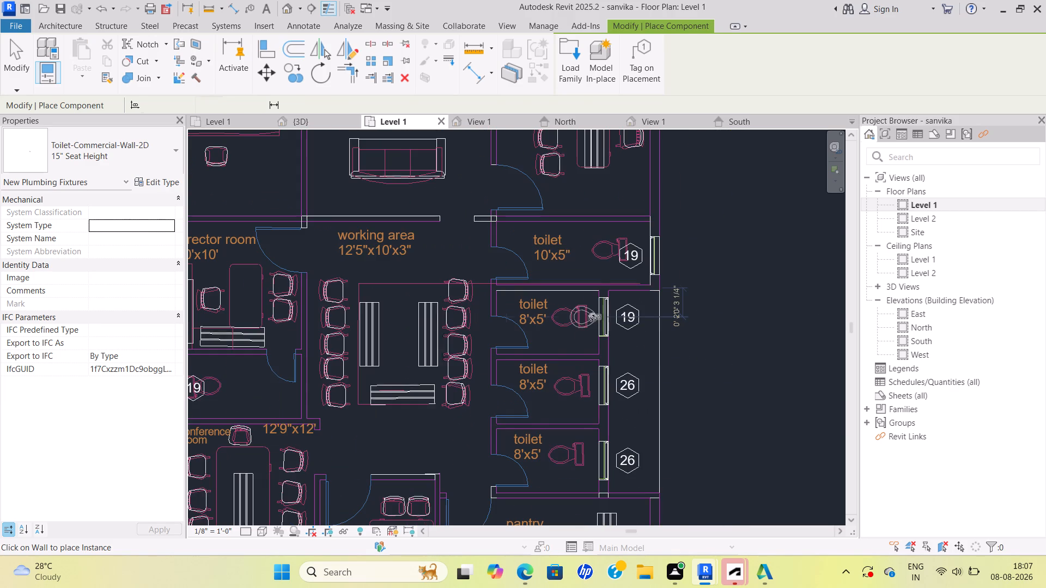
Compare the placed wall toilet with the toilet outline and the window in the 8'x5' toilet room.
scroll(581, 391, "up", 5)
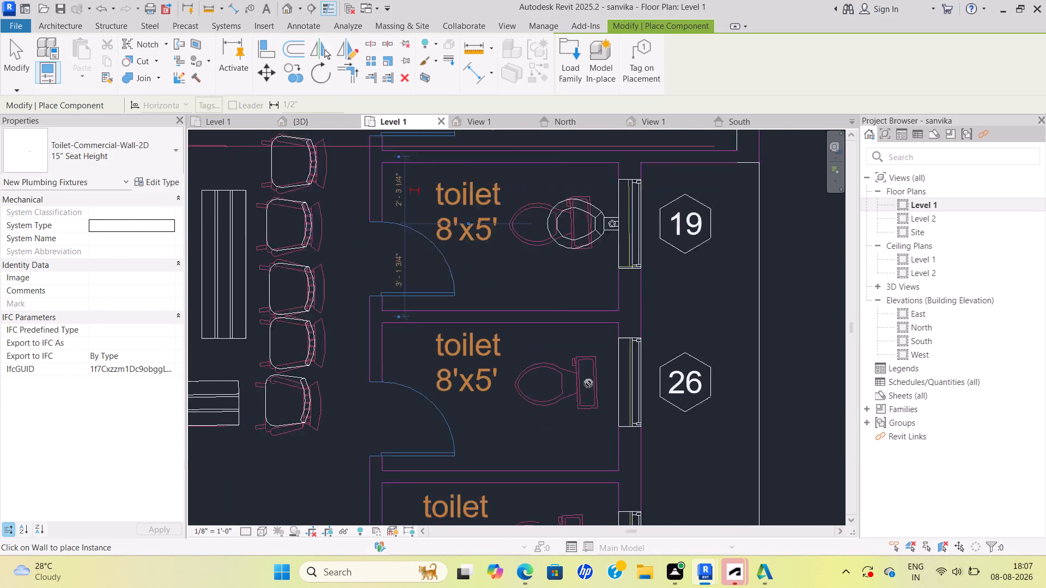
scroll(588, 383, "up", 2)
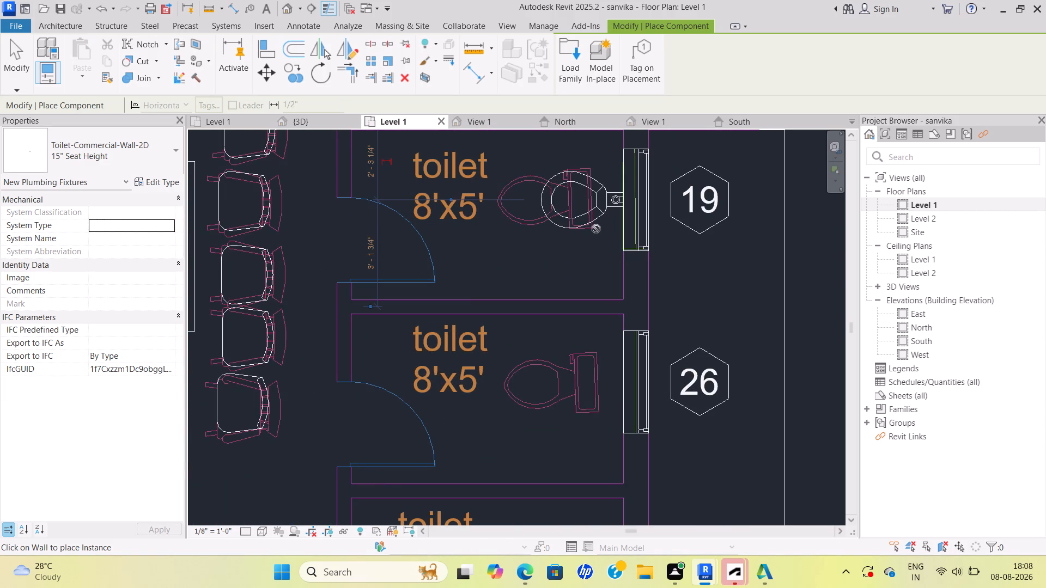
scroll(594, 218, "up", 3)
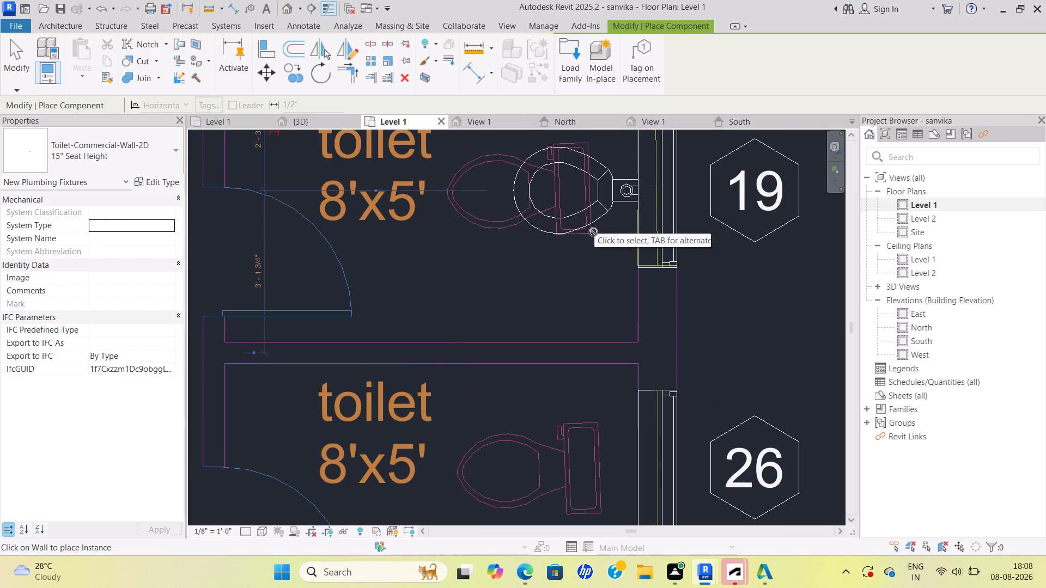
scroll(591, 195, "down", 4)
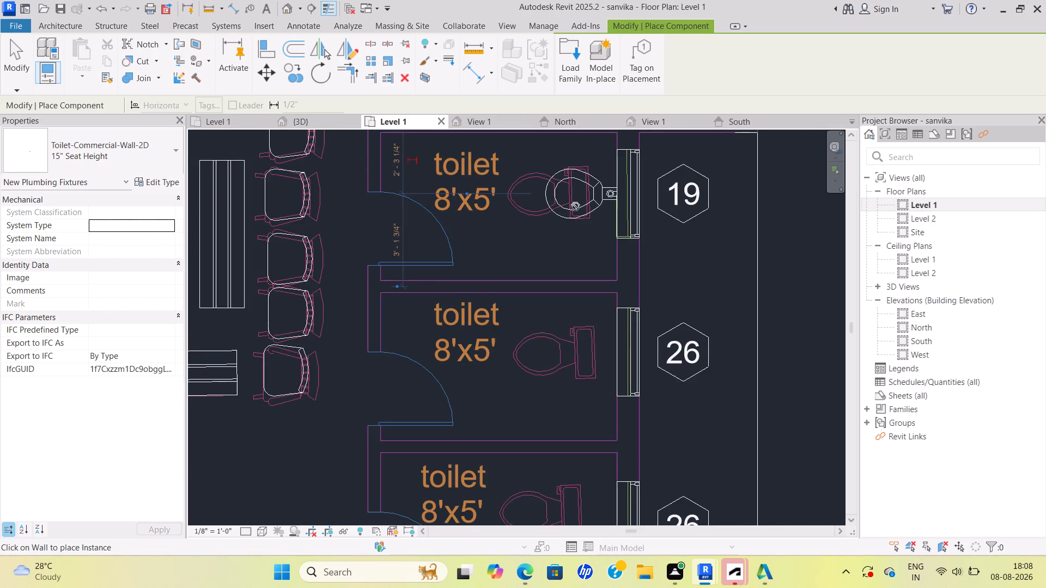
middle_click_drag(575, 207, 567, 273)
scroll(564, 223, "up", 1)
scroll(568, 275, "up", 1)
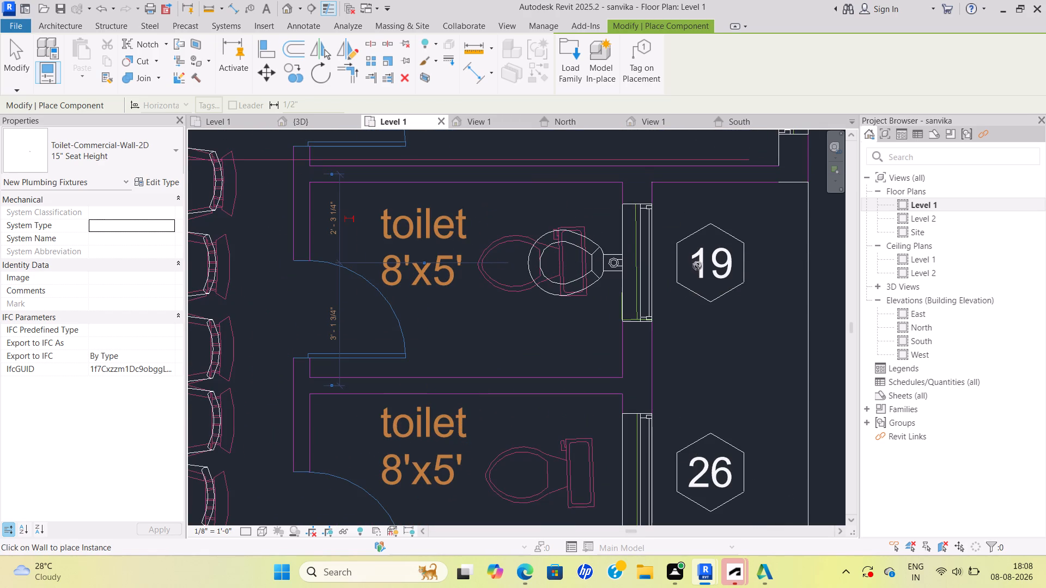
scroll(695, 268, "up", 2)
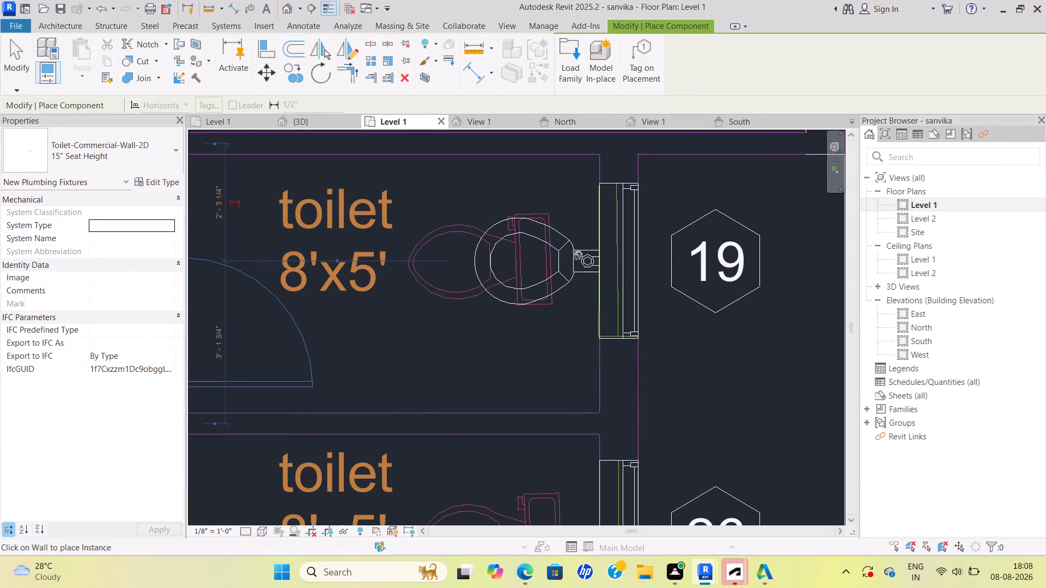
Examine the office's partitions, windows and furnished rooms in the 3D view from several angles.
left_click(338, 119)
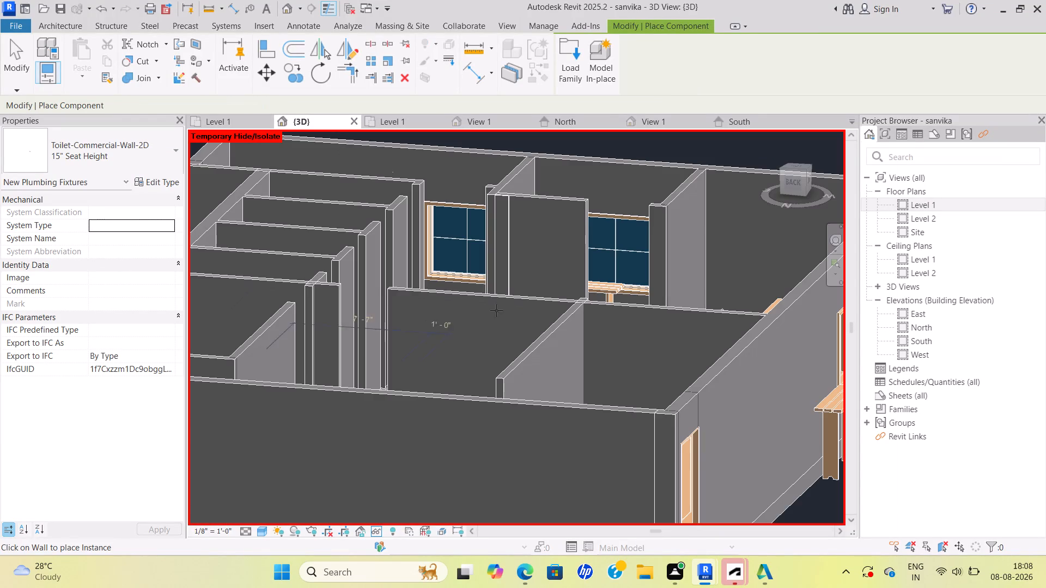
middle_click_drag(573, 358, 493, 305, "shift")
scroll(570, 356, "down", 1, "shift")
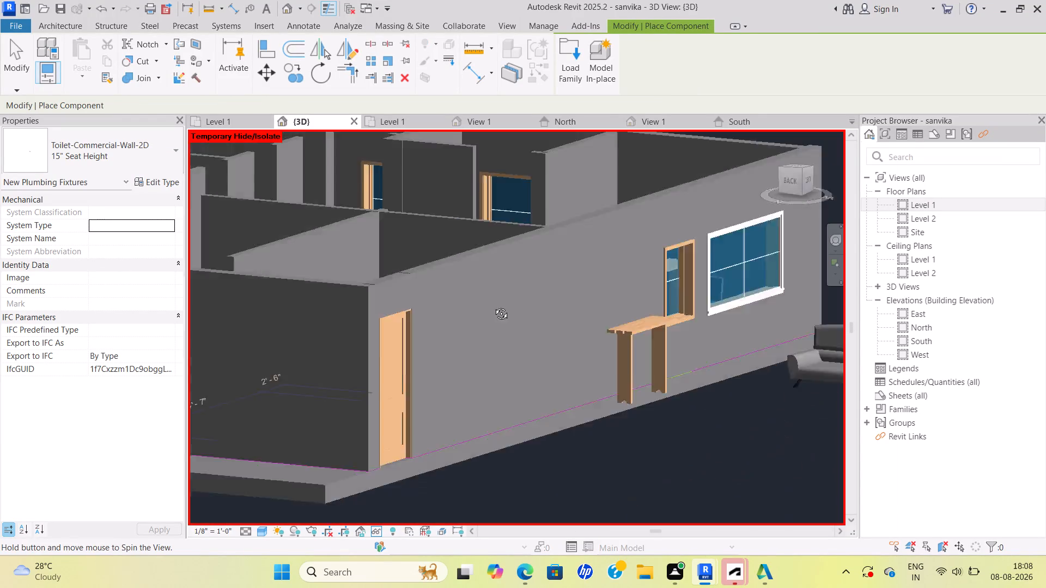
middle_click_drag(493, 305, 467, 286, "shift")
middle_click_drag(465, 284, 497, 389)
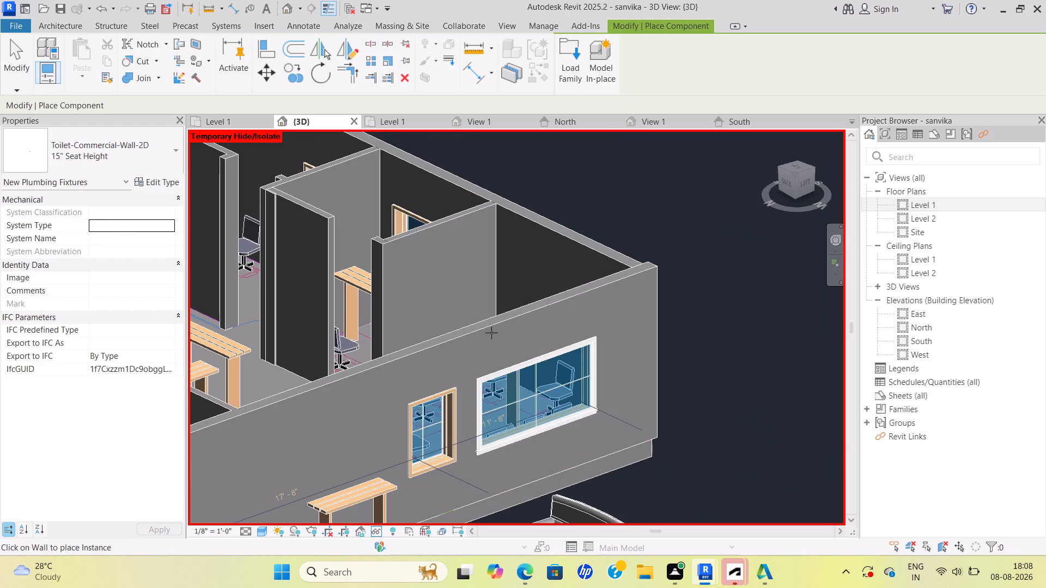
middle_click_drag(491, 333, 549, 434)
scroll(526, 413, "down", 2, "shift")
middle_click_drag(507, 391, 556, 199)
scroll(551, 220, "down", 2)
scroll(524, 275, "down", 1)
middle_click_drag(522, 277, 522, 291, "shift")
scroll(522, 278, "down", 1, "shift")
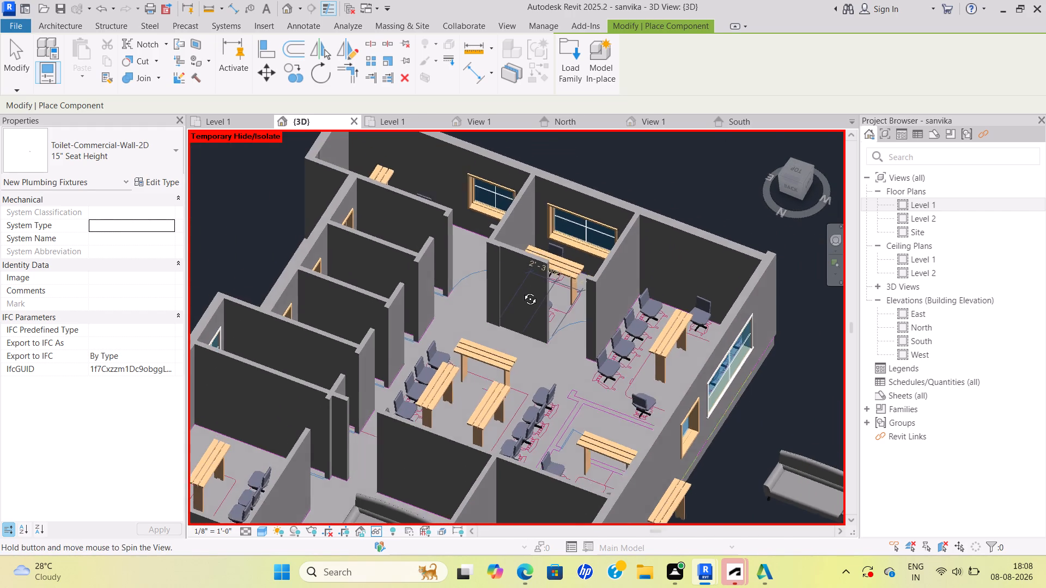
middle_click_drag(522, 291, 526, 370, "shift")
middle_click_drag(524, 377, 564, 244, "shift")
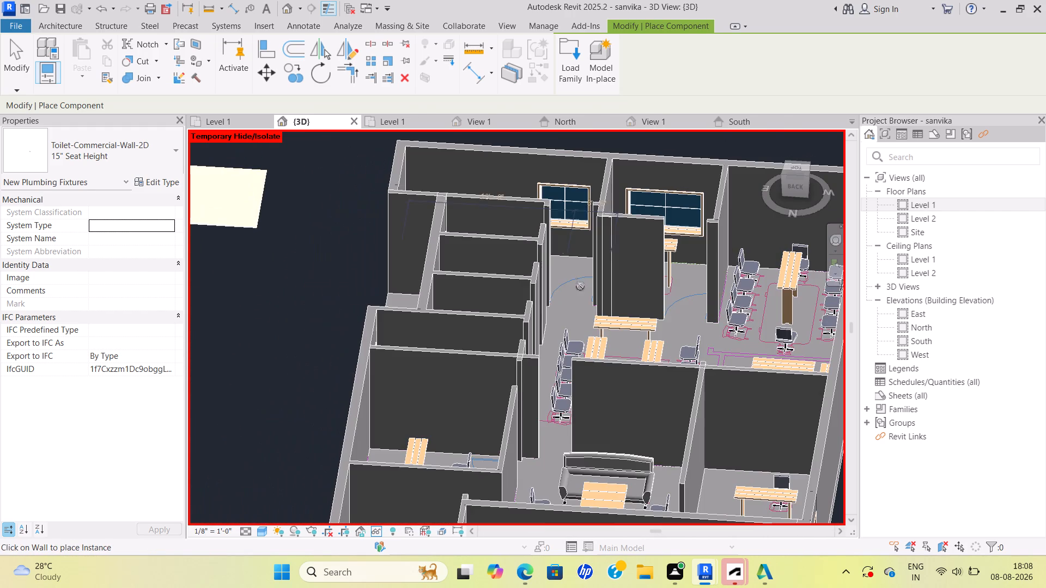
Examine the row of toilet rooms and their toilet outlines from overhead in the 3D view.
middle_click_drag(644, 495, 488, 337)
scroll(489, 353, "down", 1, "shift")
middle_click_drag(489, 353, 506, 407, "shift")
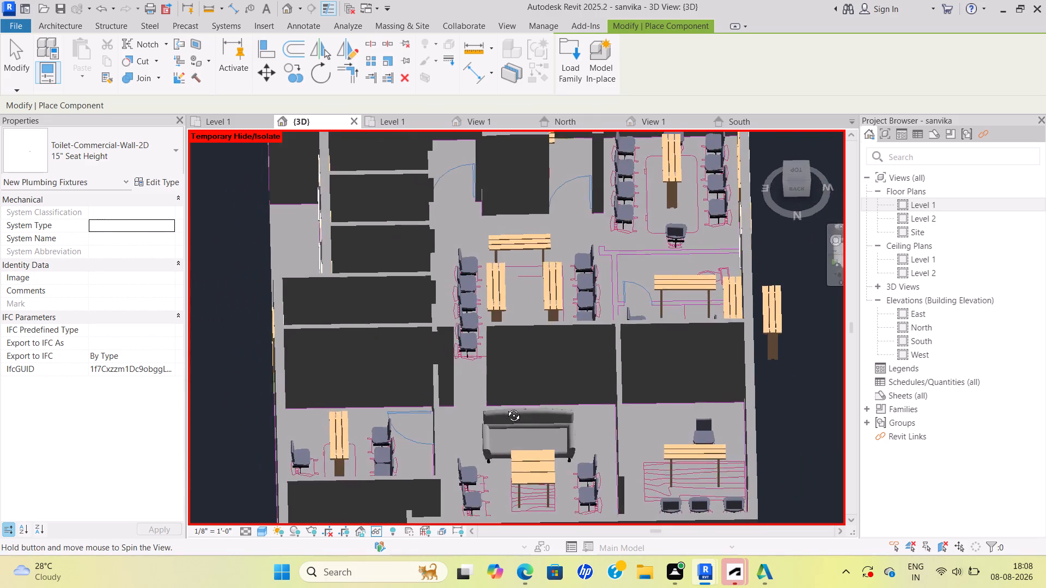
middle_click_drag(506, 407, 533, 465, "shift")
middle_click_drag(486, 393, 522, 474, "shift")
middle_click_drag(636, 369, 498, 250)
scroll(507, 408, "up", 6)
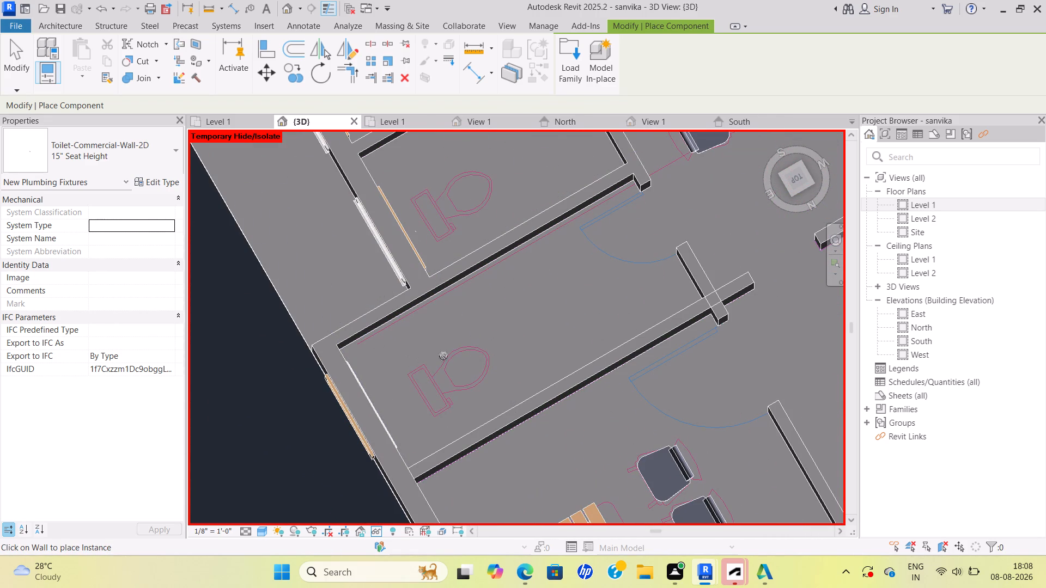
scroll(502, 363, "down", 2)
scroll(500, 360, "down", 3, "shift")
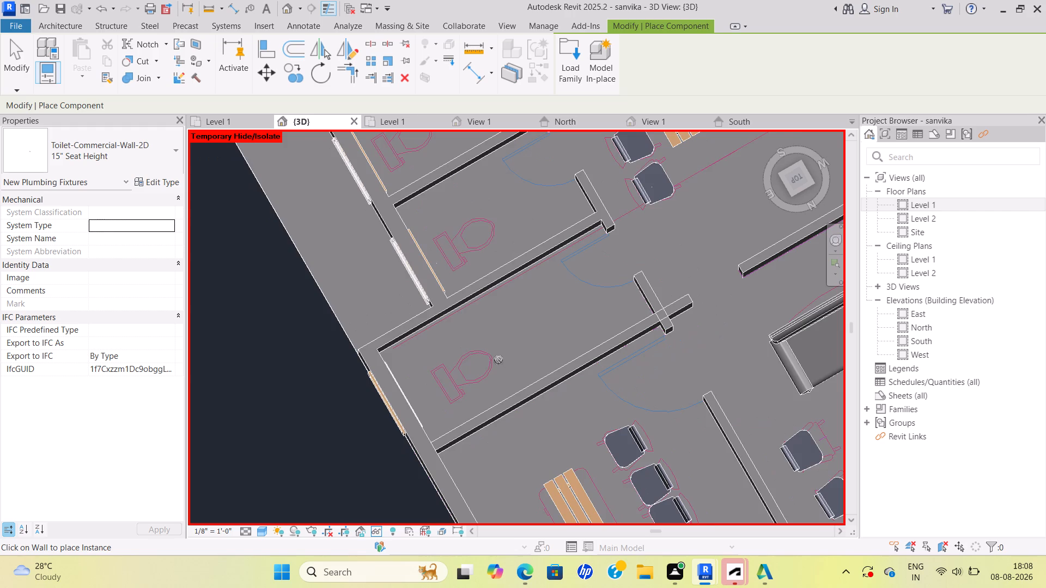
scroll(498, 360, "down", 8)
middle_click_drag(496, 359, 464, 371)
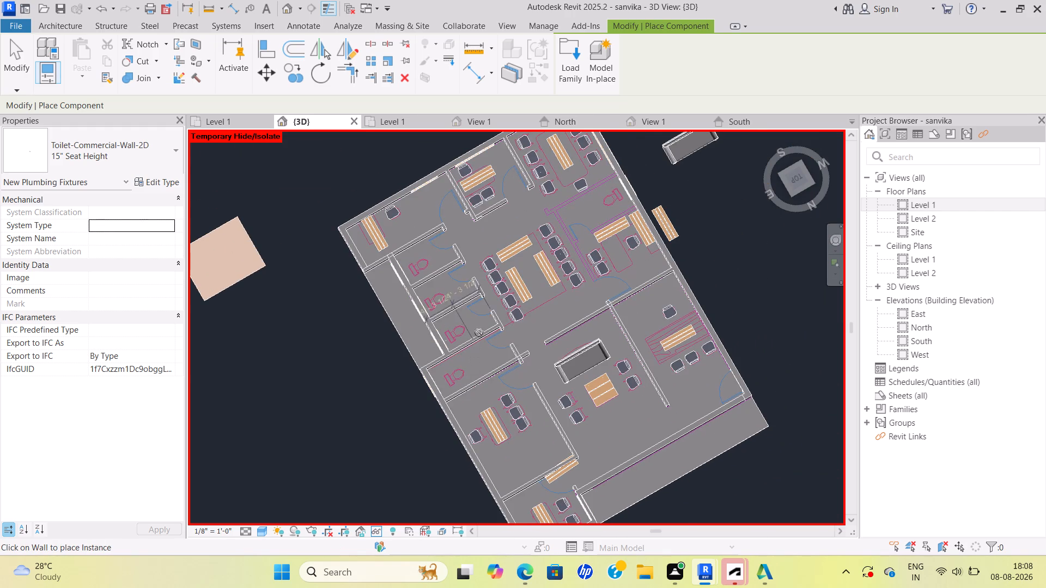
Inspect the toilet room beside the director room and the loose toilet outline outside the building, and end component placement.
scroll(455, 314, "up", 1)
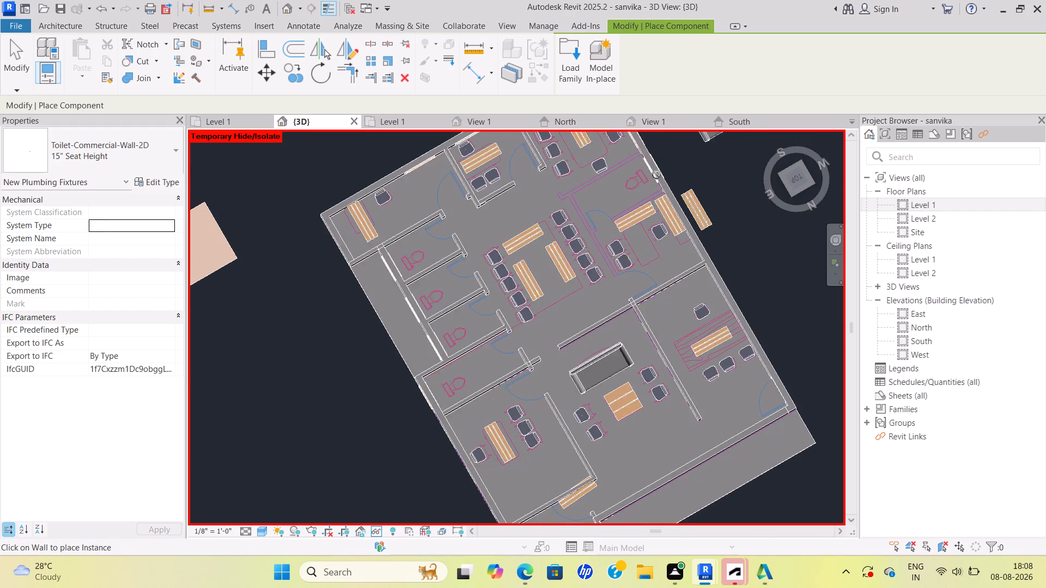
scroll(656, 175, "up", 6)
scroll(665, 176, "down", 5)
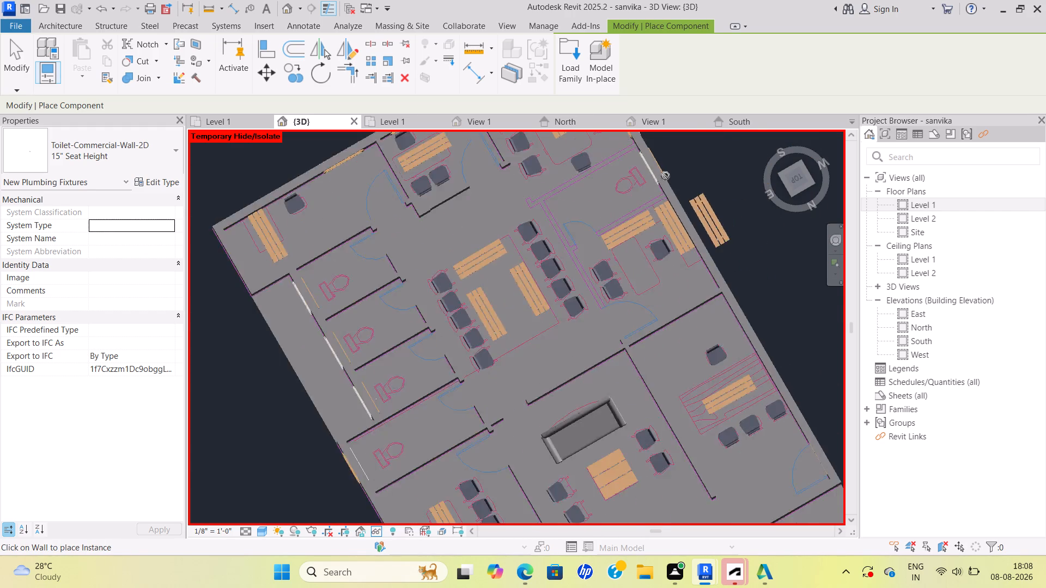
scroll(665, 176, "down", 3)
middle_click_drag(504, 237, 431, 304)
scroll(499, 252, "down", 1)
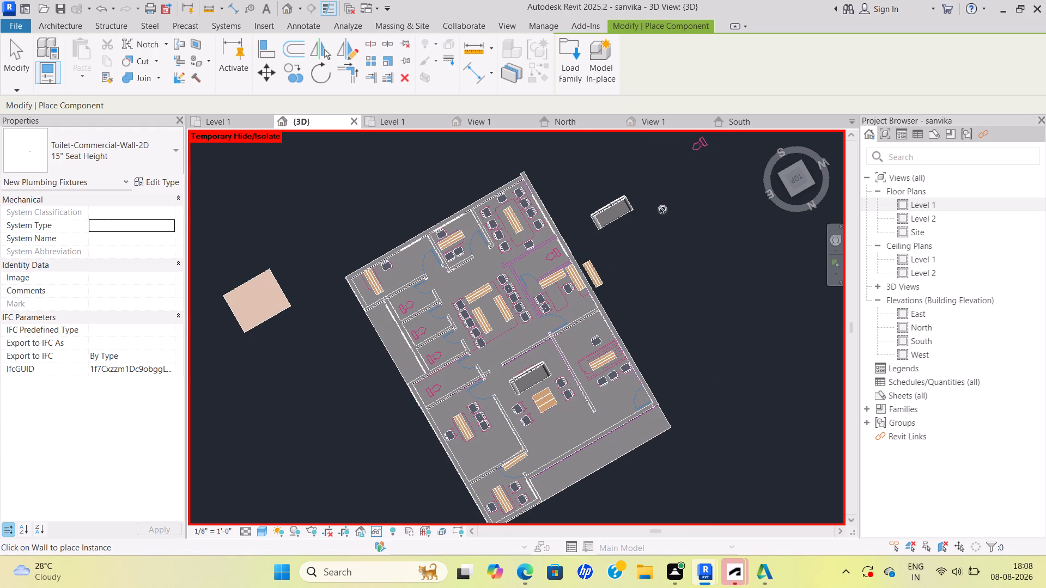
middle_click_drag(665, 211, 481, 324)
scroll(543, 234, "up", 4)
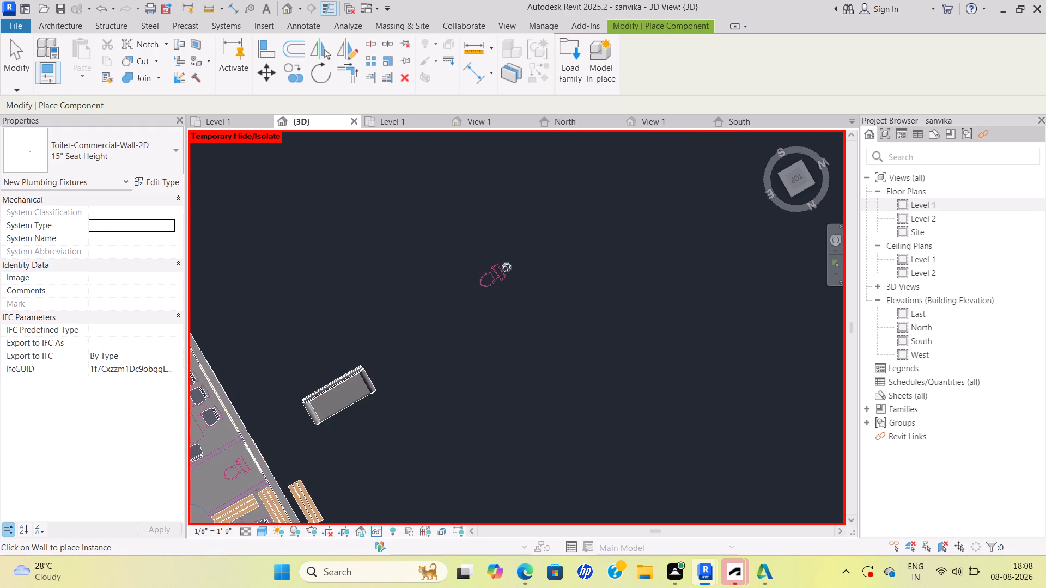
scroll(504, 268, "up", 9)
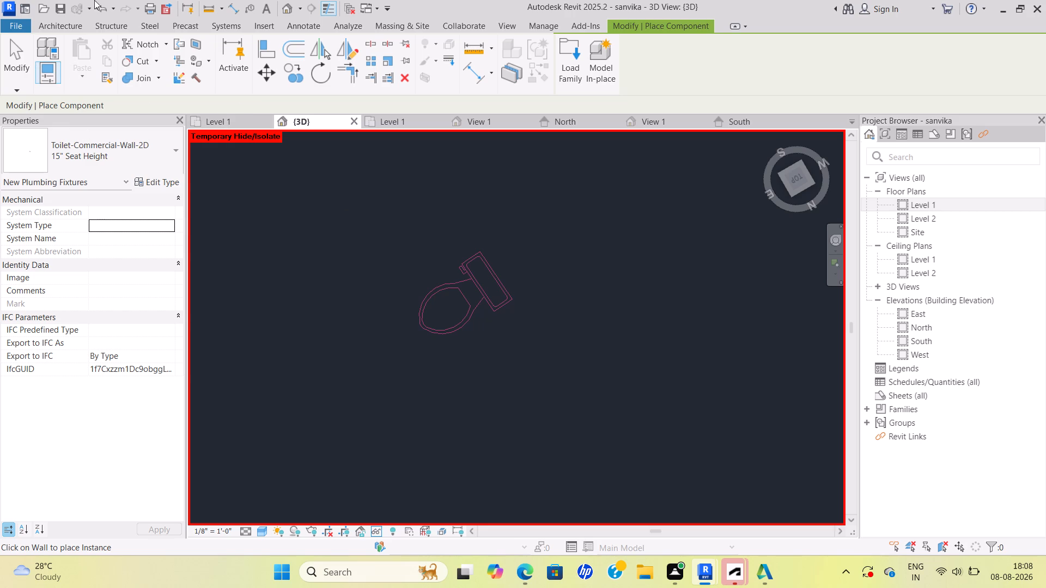
left_click(15, 65)
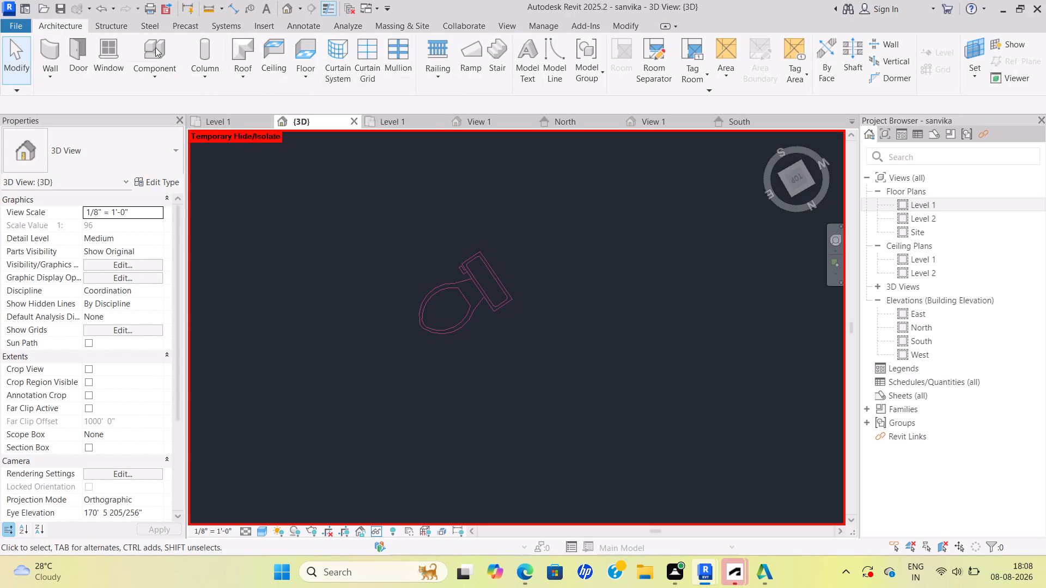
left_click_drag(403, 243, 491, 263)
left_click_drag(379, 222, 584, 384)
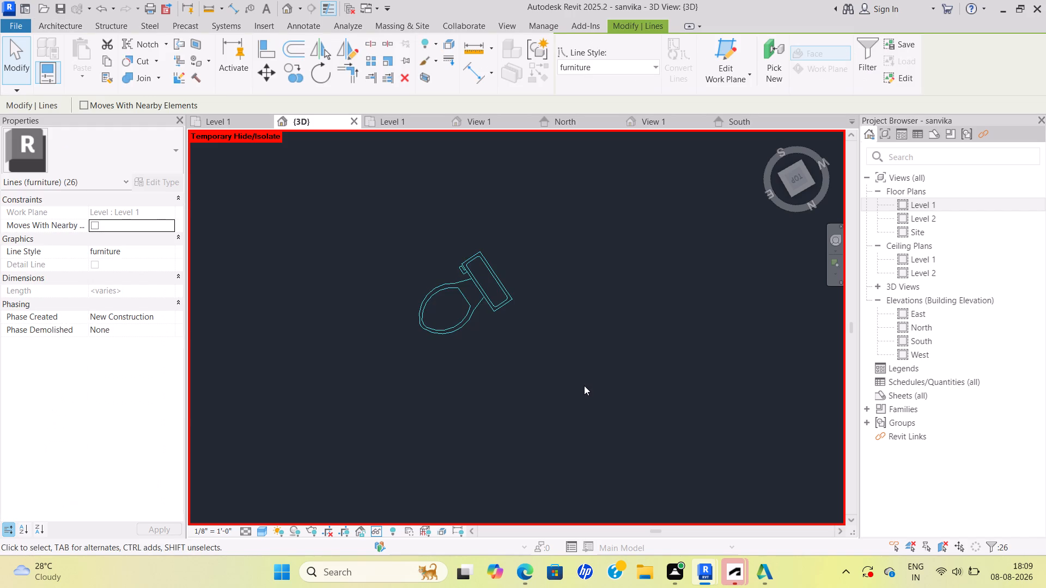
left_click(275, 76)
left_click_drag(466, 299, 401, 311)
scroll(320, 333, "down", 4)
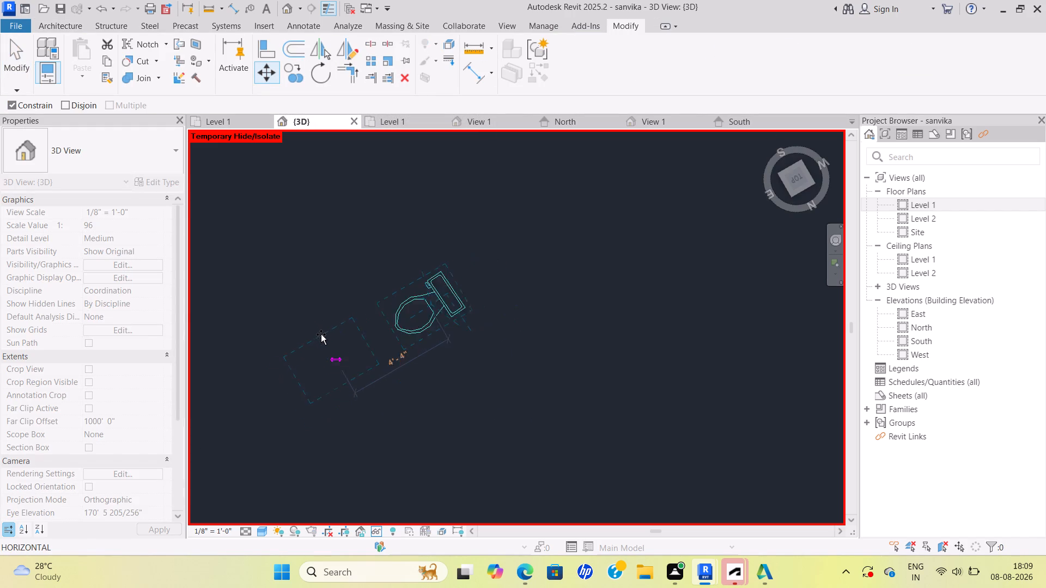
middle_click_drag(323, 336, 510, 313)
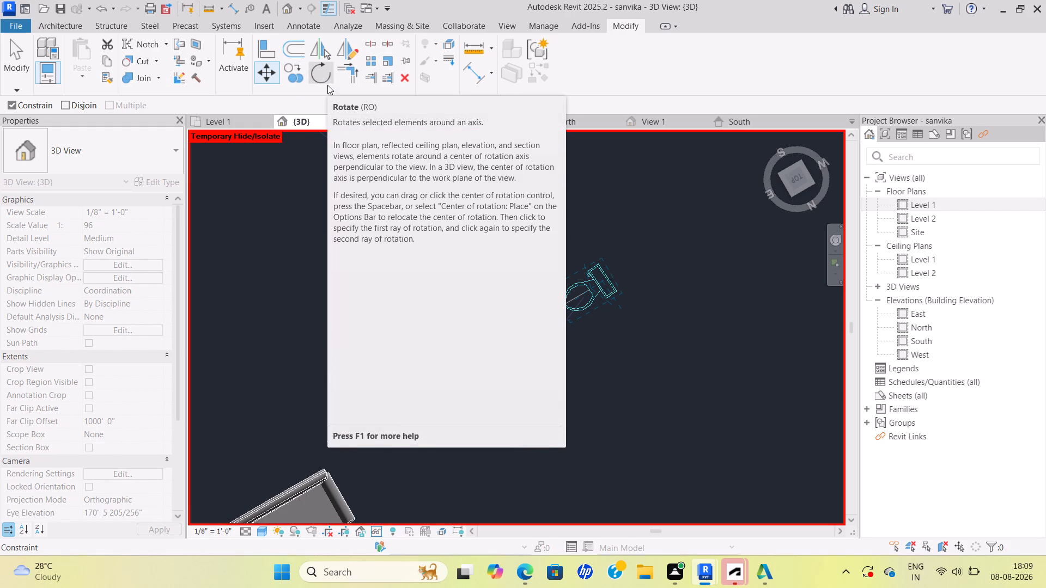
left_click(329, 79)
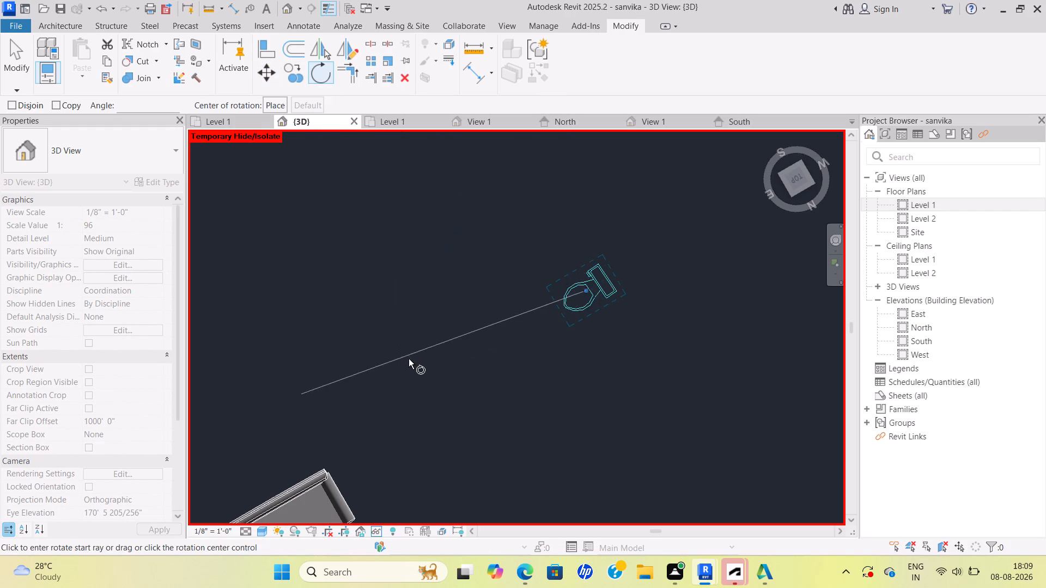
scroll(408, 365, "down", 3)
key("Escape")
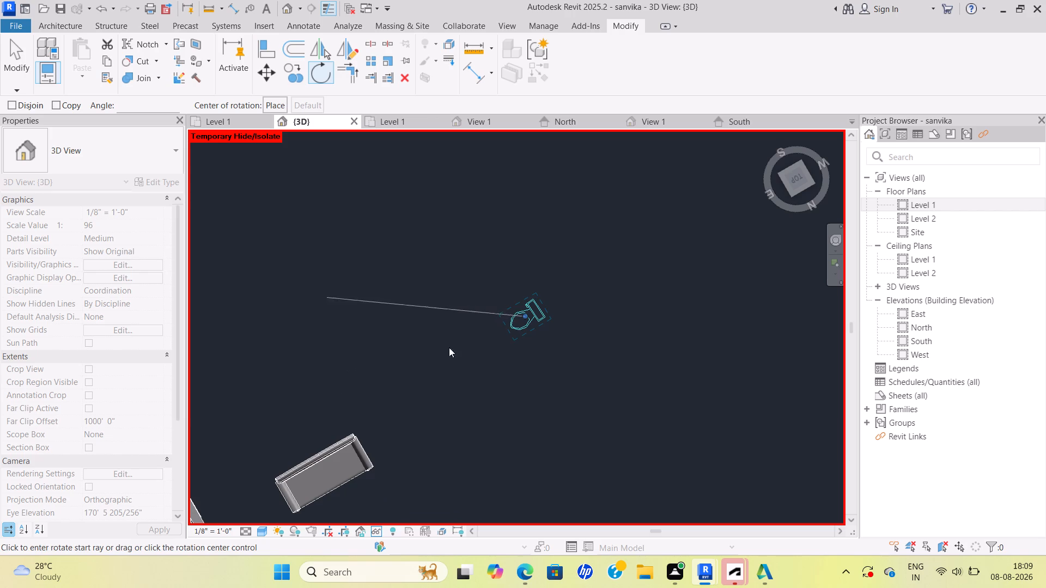
Move the loose toilet outline from outside the building into the toilet room between the director and conference rooms, beside the existing outline.
scroll(517, 324, "up", 3)
left_click_drag(425, 262, 591, 290)
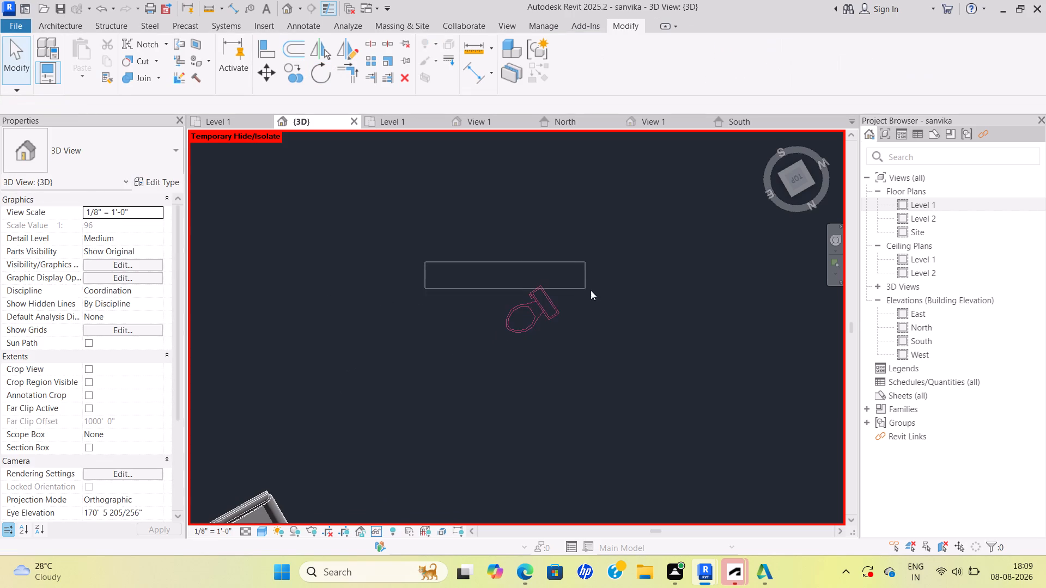
left_click_drag(591, 290, 642, 428)
left_click(266, 74)
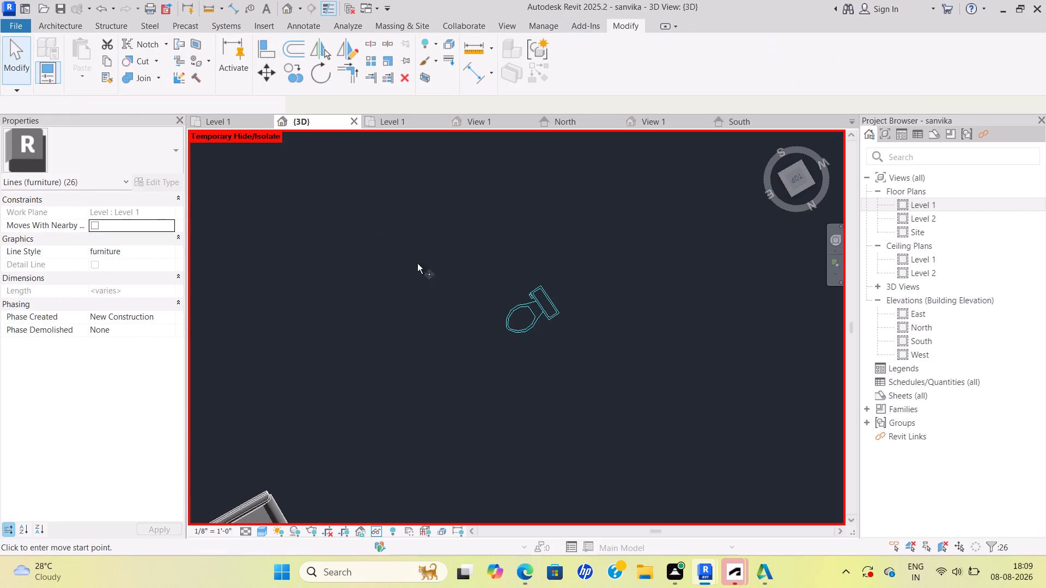
left_click(508, 330)
scroll(390, 409, "down", 2)
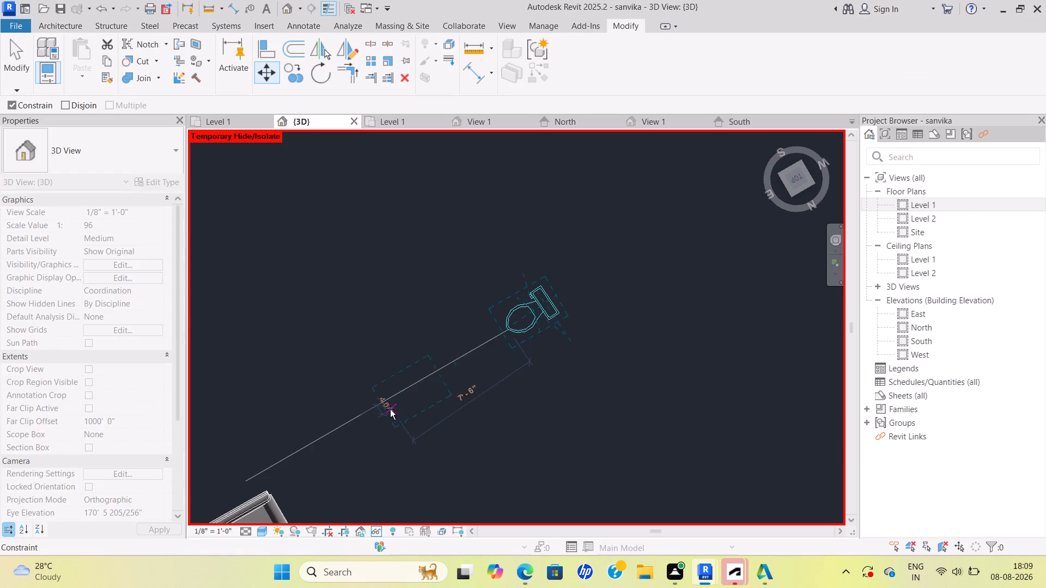
scroll(390, 409, "down", 1)
middle_click_drag(390, 409, 584, 220)
scroll(413, 392, "down", 2)
middle_click_drag(413, 392, 585, 285)
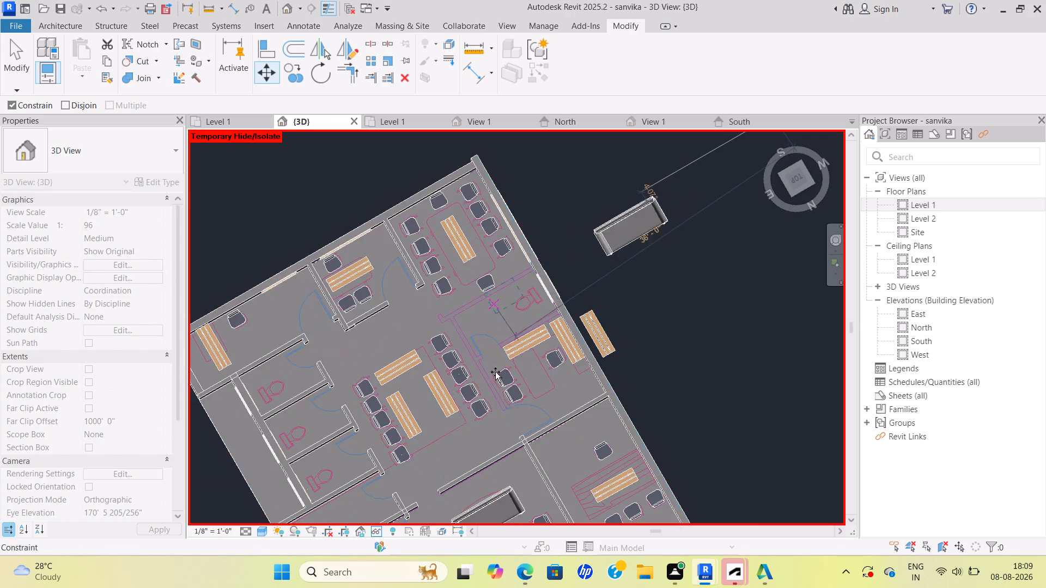
scroll(483, 383, "down", 1)
middle_click_drag(483, 383, 572, 330)
middle_click_drag(629, 290, 482, 386)
scroll(629, 290, "down", 1)
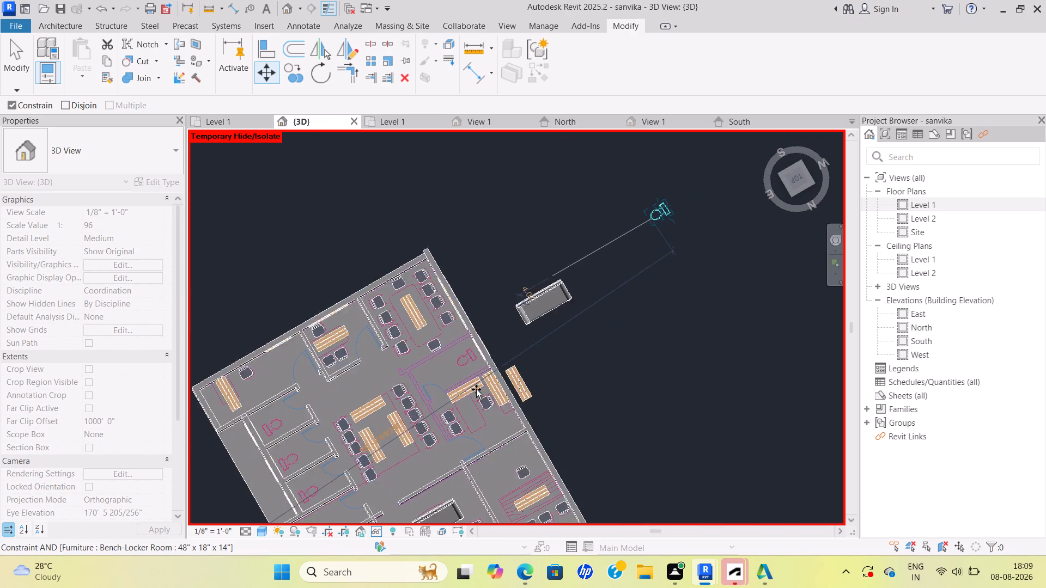
scroll(476, 389, "up", 9)
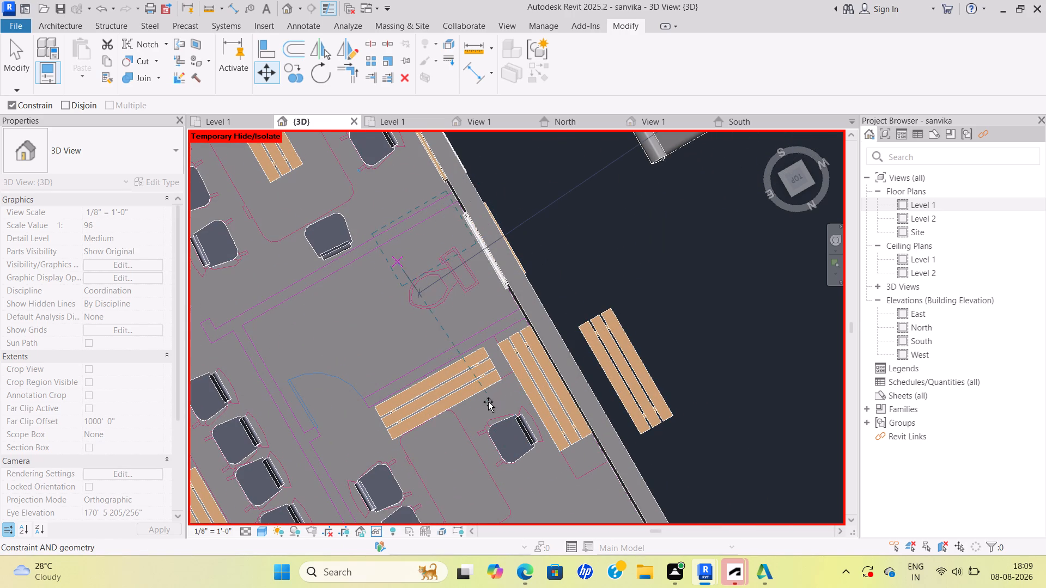
left_click(474, 408)
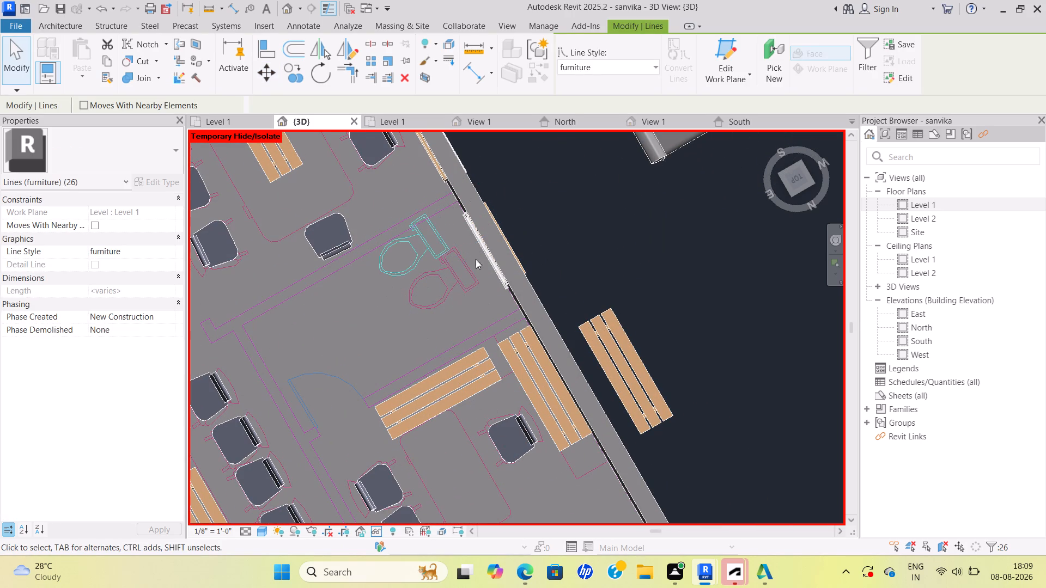
Check the moved toilet outline against the surrounding rooms and outside area in the overhead 3D view.
scroll(437, 243, "down", 2)
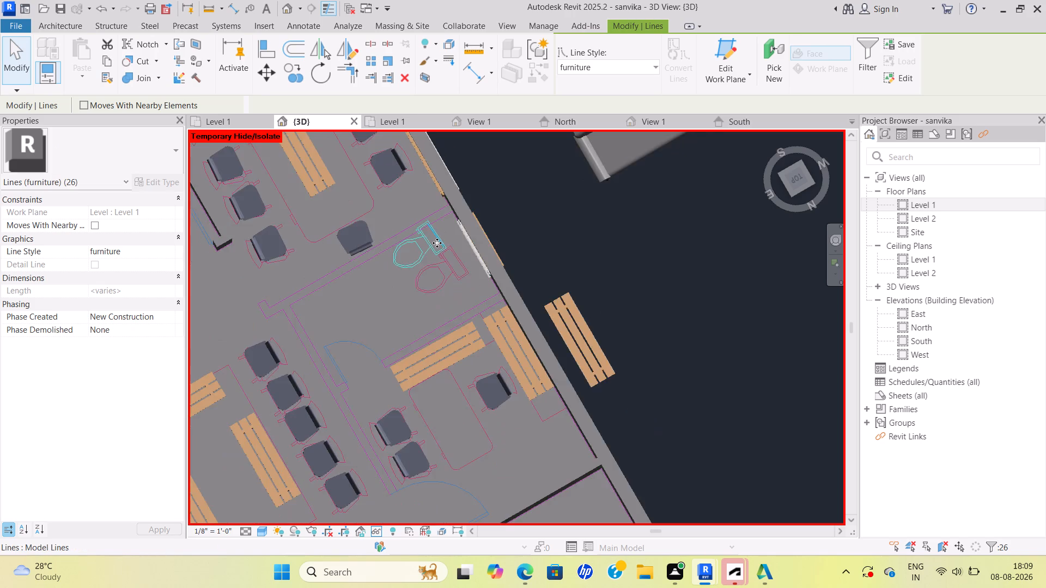
scroll(437, 243, "down", 3)
scroll(538, 198, "down", 3)
middle_click_drag(538, 205, 508, 278)
scroll(616, 222, "down", 1)
middle_click_drag(609, 233, 536, 281)
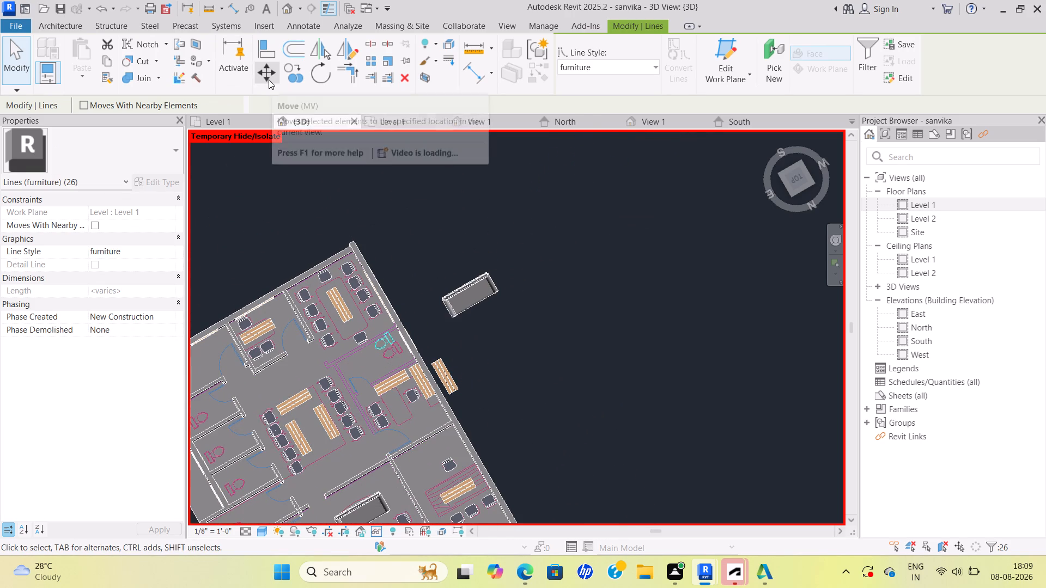
scroll(363, 305, "up", 2)
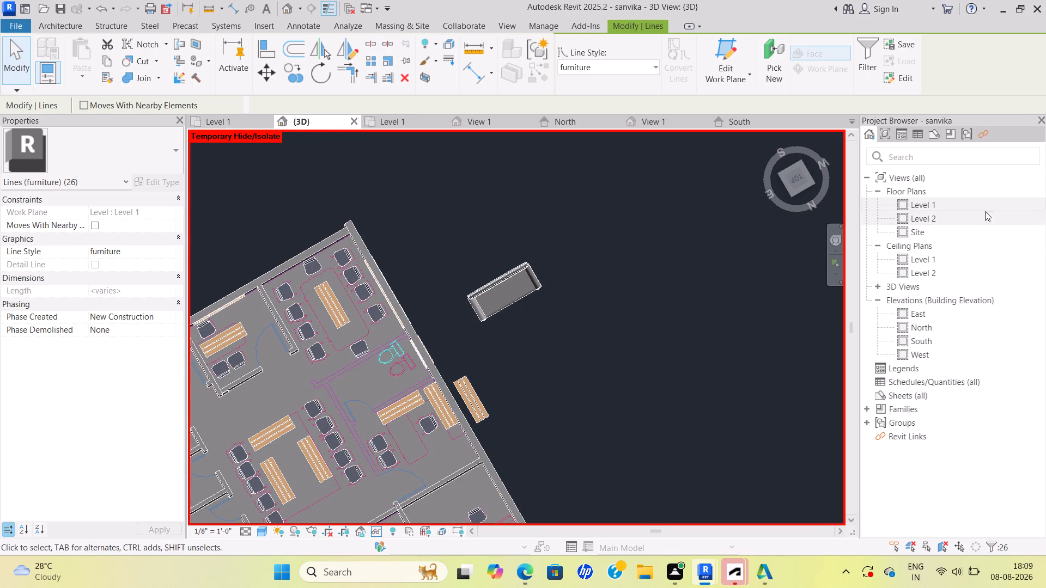
Open the Level 1 floor plan and check the moved toilet outline above the conference room, leaving nothing selected.
double_click(976, 201)
scroll(790, 307, "down", 6)
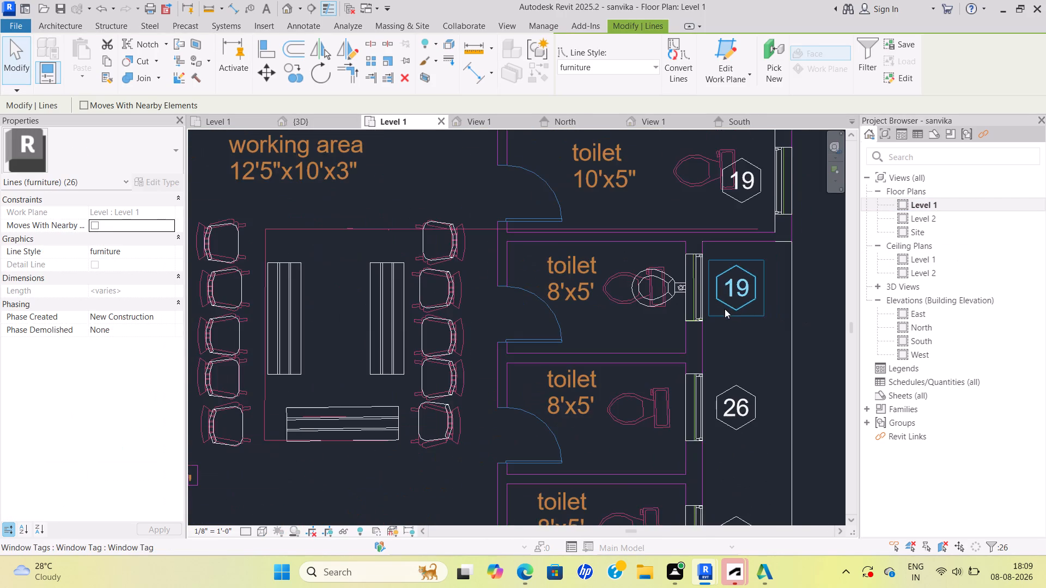
scroll(723, 307, "down", 7)
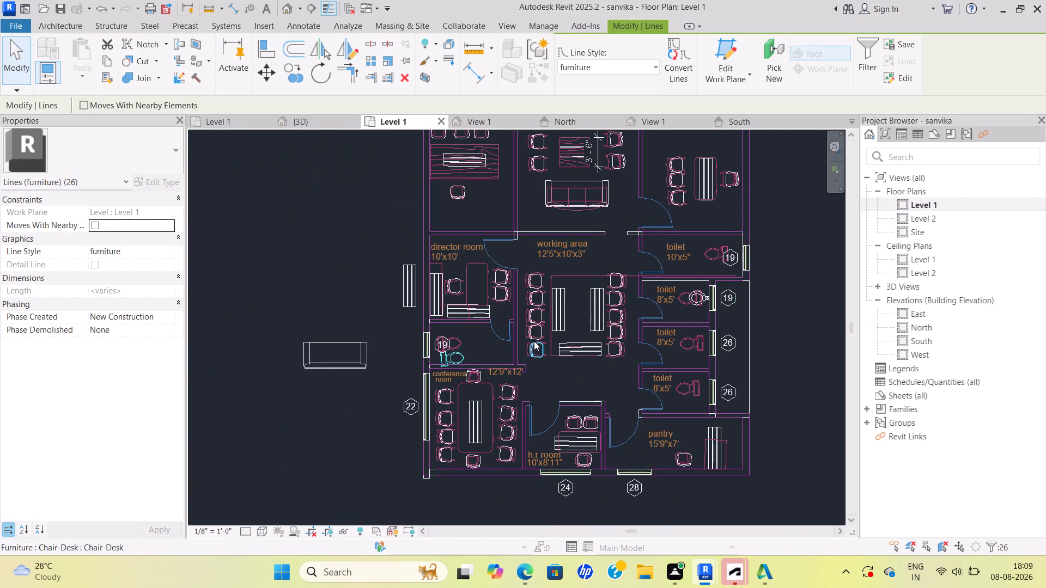
middle_click_drag(524, 340, 656, 364)
scroll(565, 386, "up", 8)
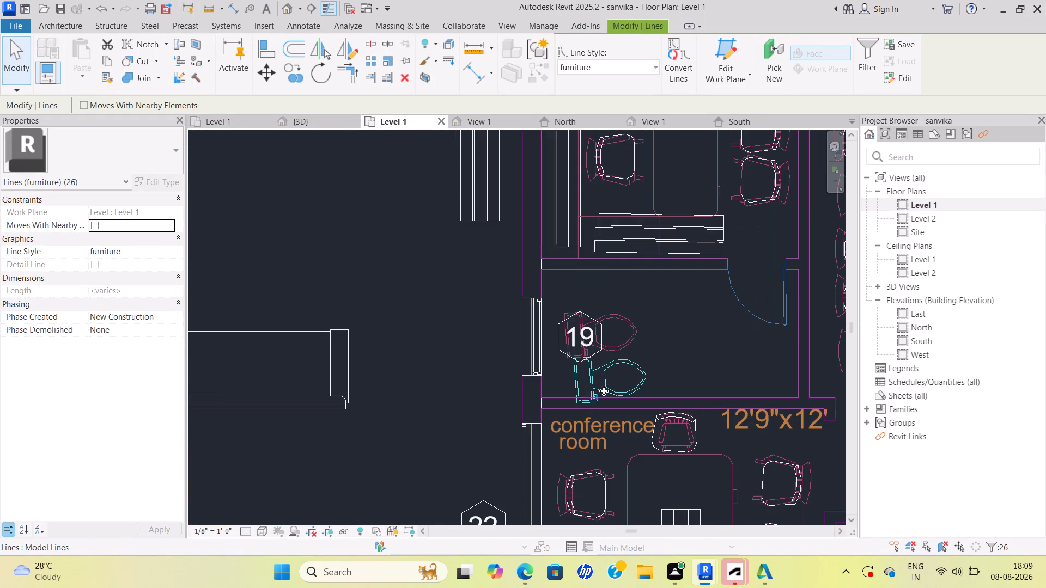
scroll(615, 388, "up", 5)
left_click(671, 366)
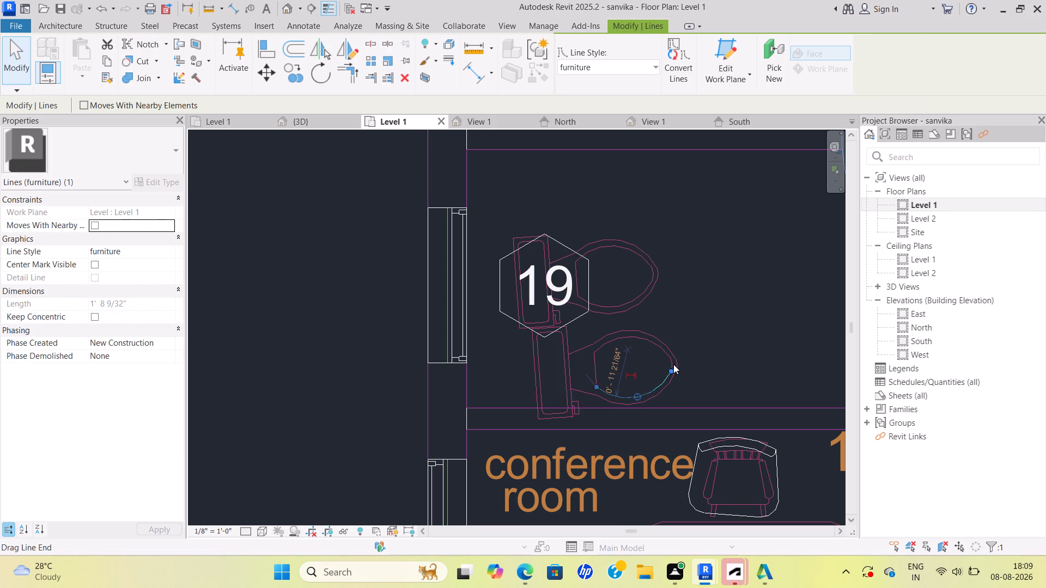
key("Escape")
left_click(675, 358)
key("Escape")
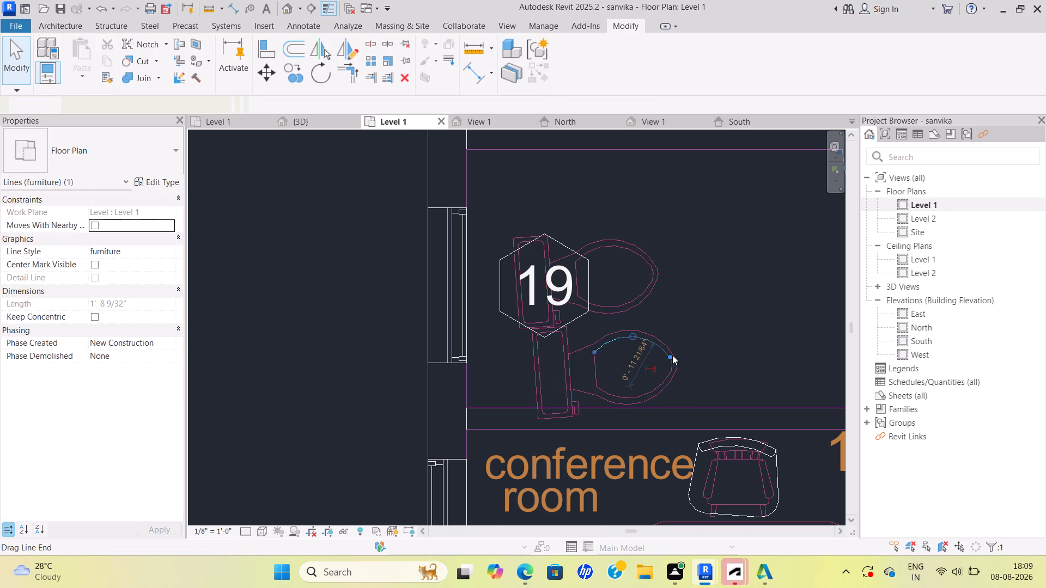
scroll(672, 354, "up", 3)
key("Escape")
key("Escape")
key("Escape")
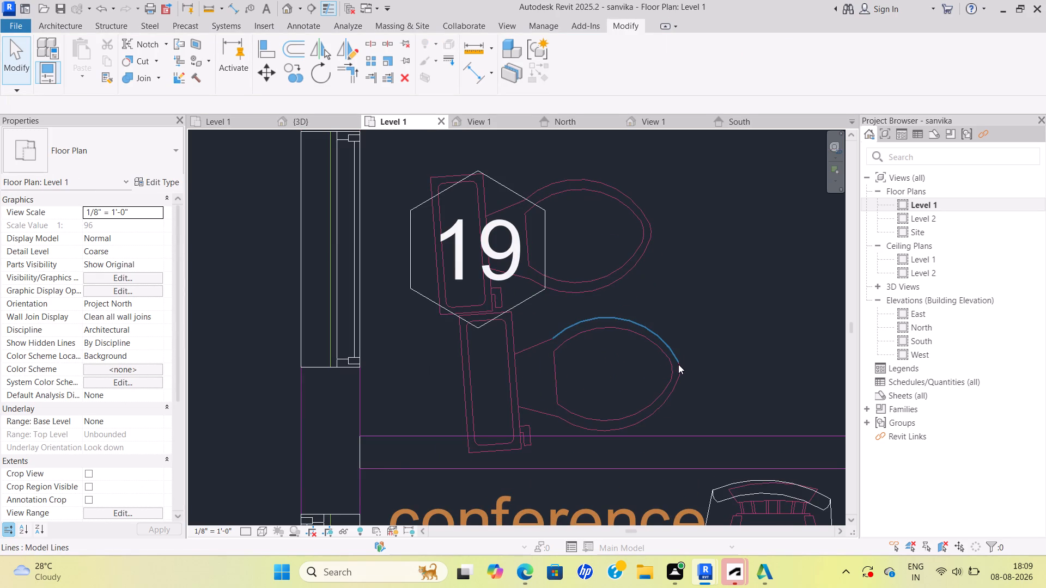
Examine the two adjacent toilet outlines in the room above the conference room against its walls and window tag.
scroll(678, 364, "down", 1)
scroll(560, 350, "down", 1)
middle_click_drag(560, 350, 524, 320)
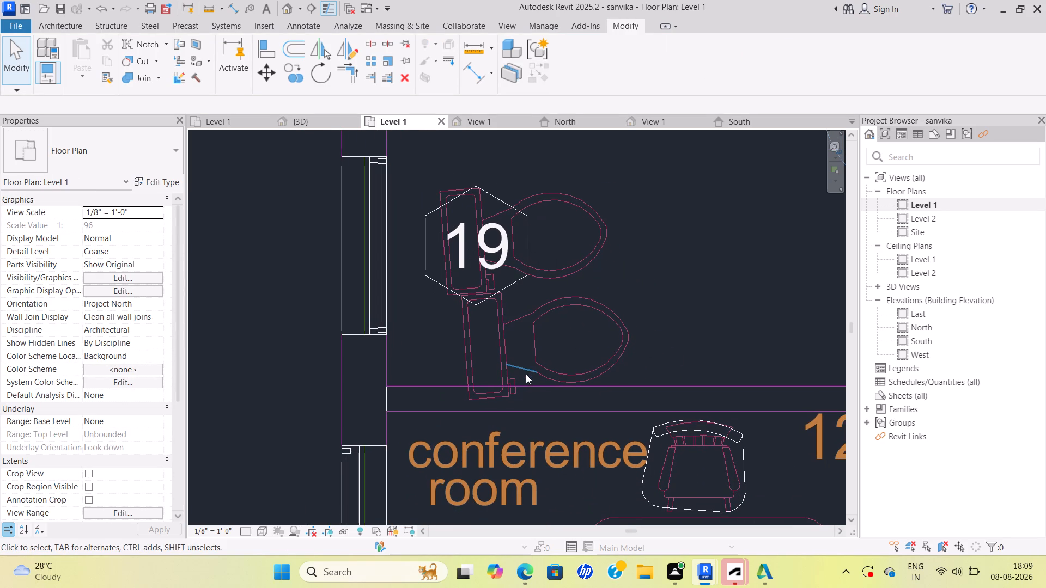
middle_click_drag(514, 376, 491, 355)
scroll(512, 373, "up", 1)
scroll(637, 307, "up", 5)
scroll(459, 278, "down", 5)
middle_click_drag(467, 293, 506, 342)
scroll(503, 337, "down", 1)
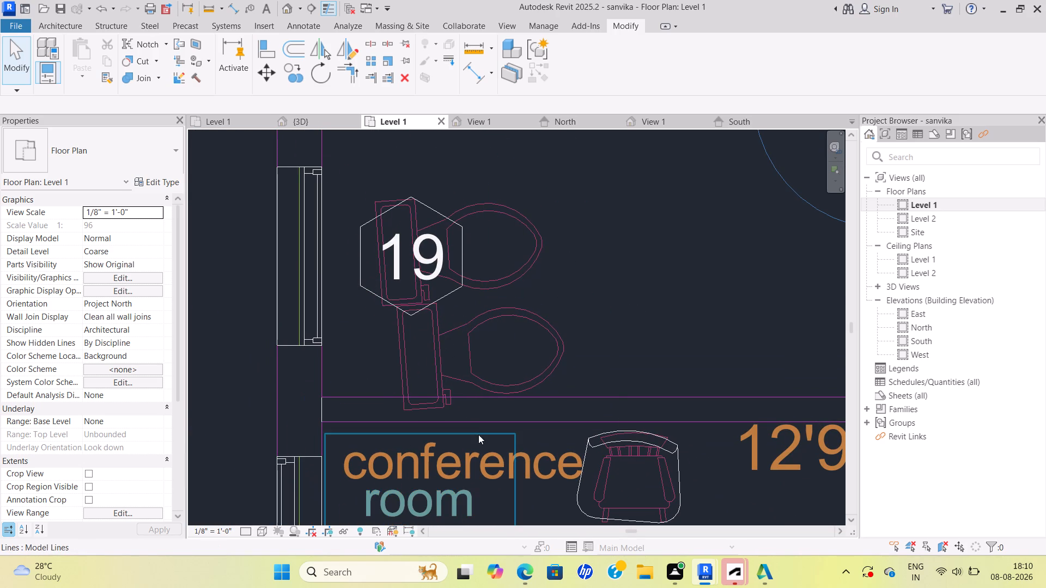
scroll(479, 438, "down", 3)
middle_click_drag(470, 442, 338, 411)
scroll(344, 412, "up", 1)
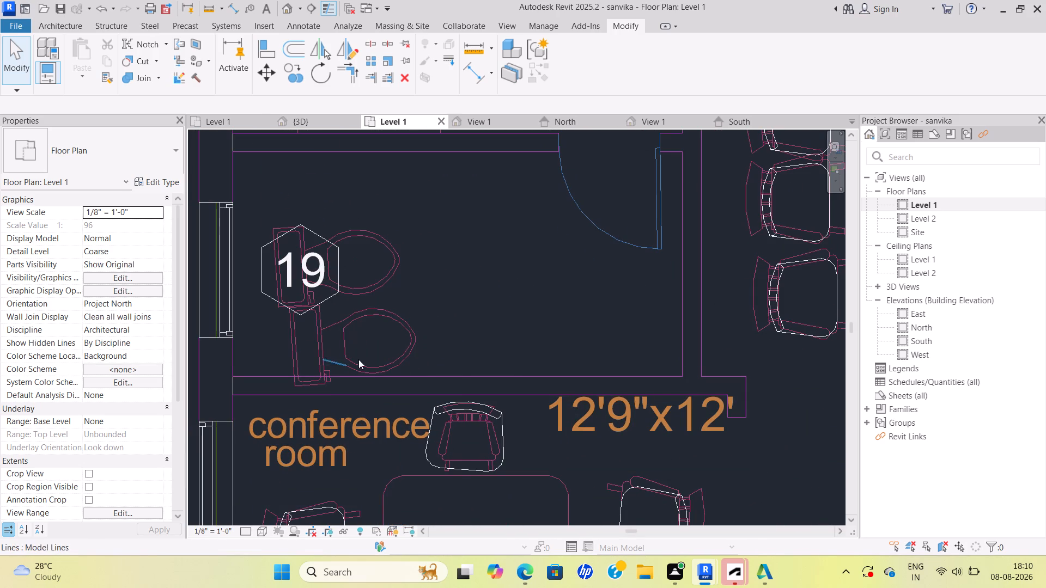
scroll(344, 400, "down", 3)
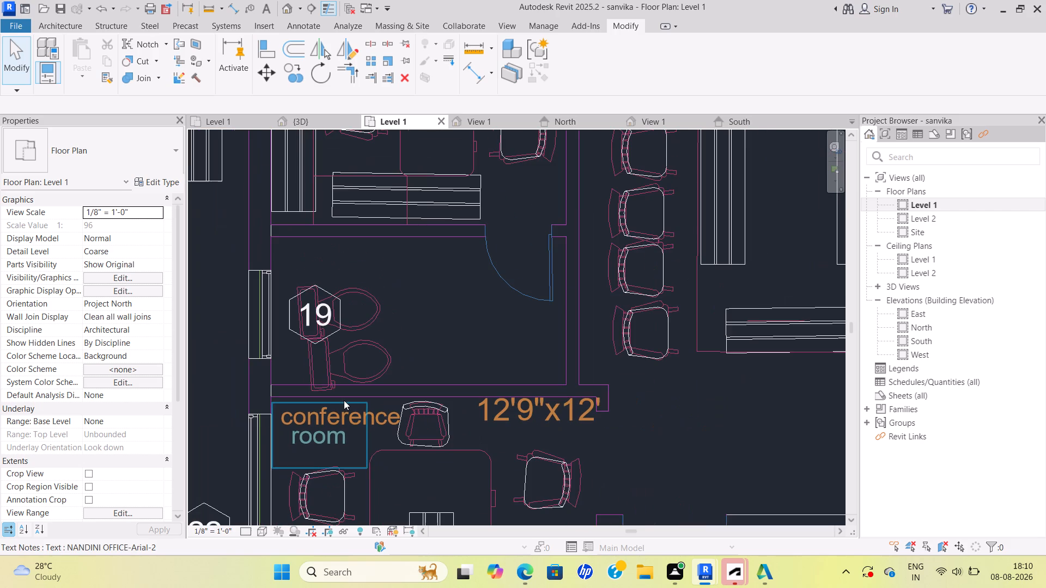
scroll(360, 347, "up", 3)
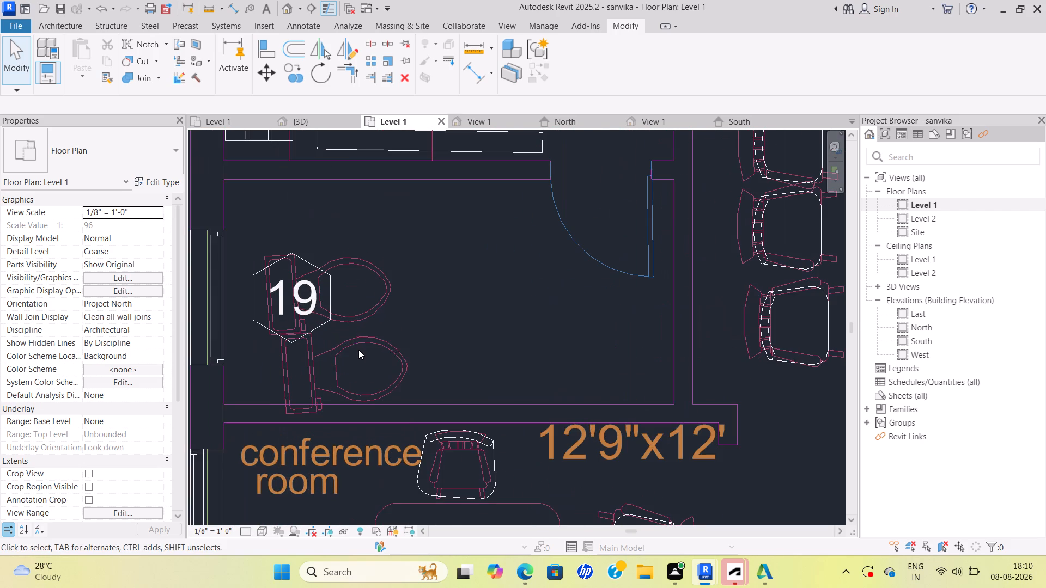
scroll(356, 343, "up", 1)
key("Escape")
key("Escape")
Look over the whole Level 1 plan and the loose outlines lying outside the building.
scroll(419, 359, "down", 4)
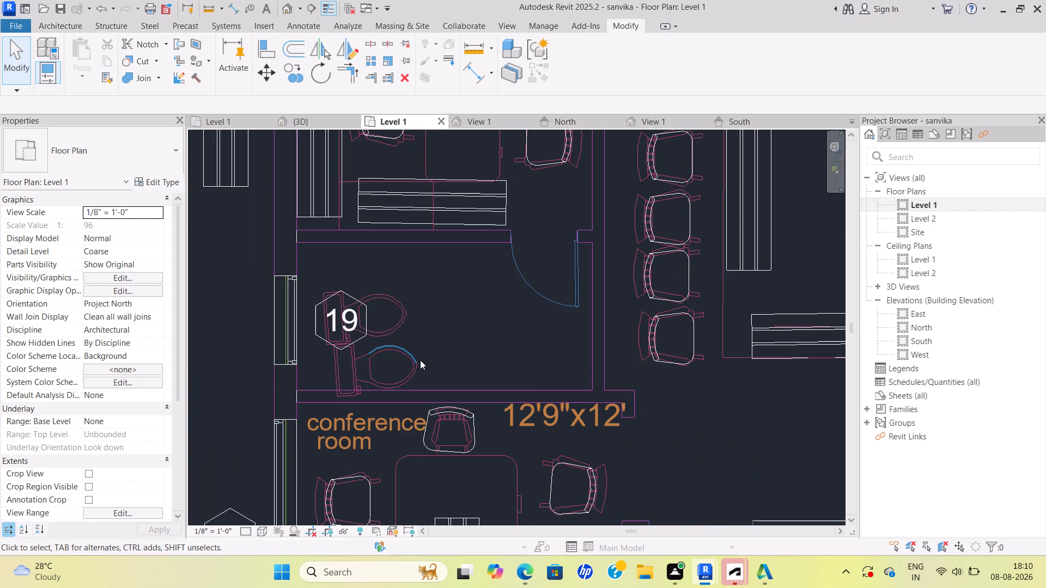
scroll(416, 372, "down", 4)
middle_click_drag(413, 373, 378, 303)
scroll(442, 382, "down", 4)
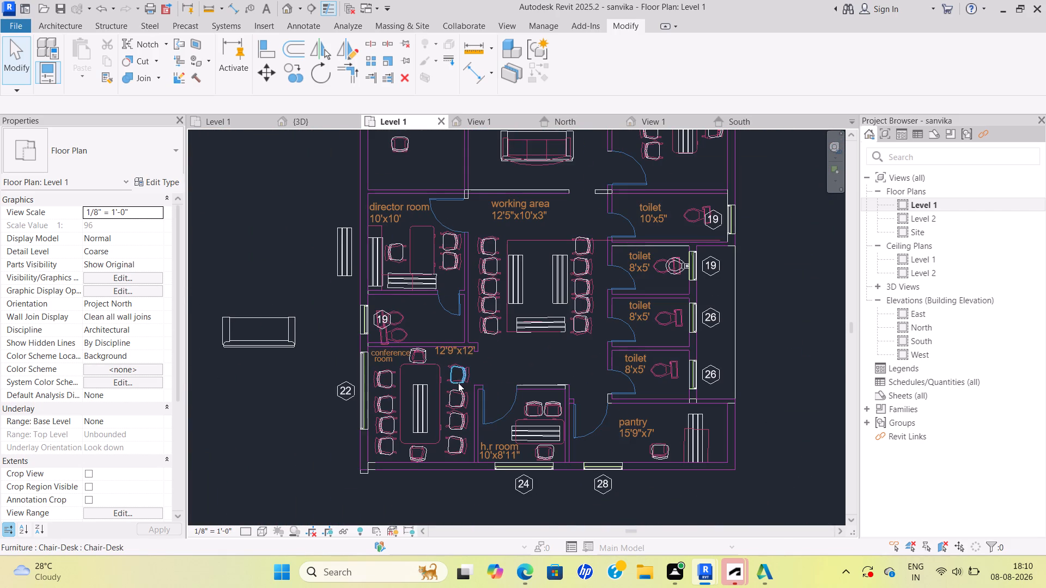
scroll(481, 419, "down", 1, "shift")
middle_click_drag(481, 419, 371, 354, "shift")
scroll(371, 354, "down", 1, "shift")
scroll(432, 380, "up", 5, "shift")
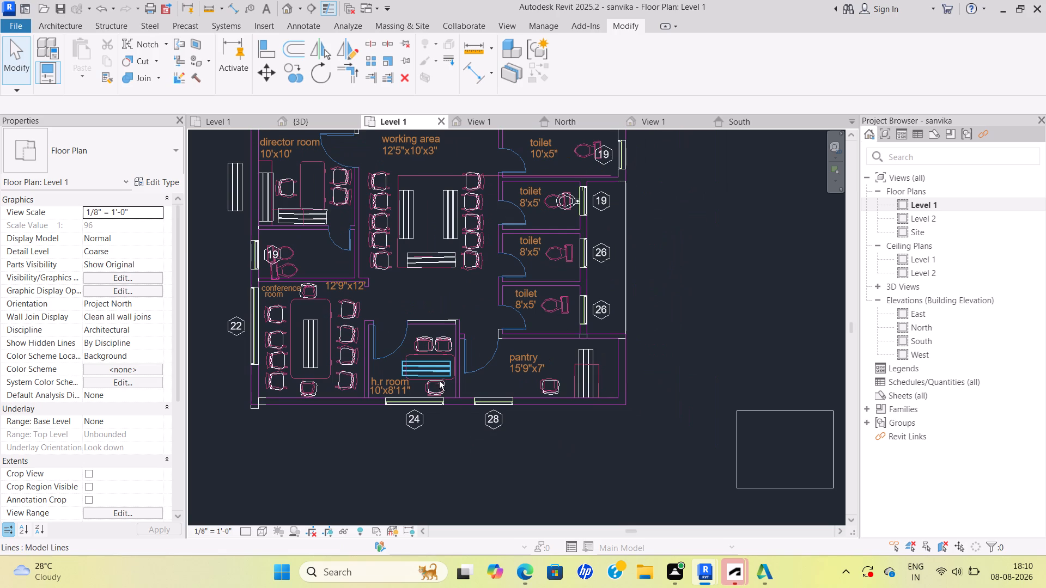
middle_click_drag(583, 393, 396, 413, "shift")
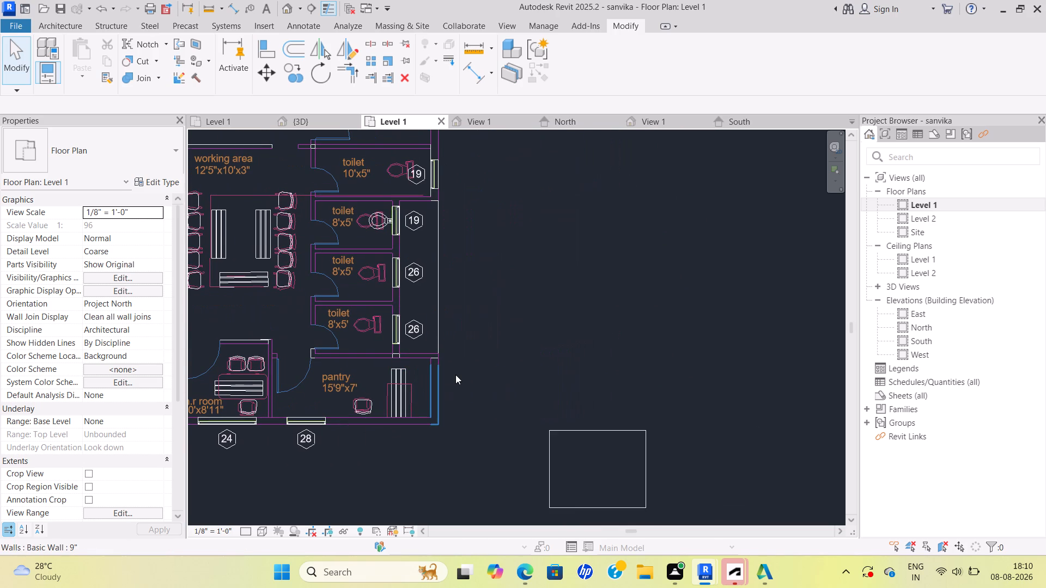
scroll(455, 375, "down", 3)
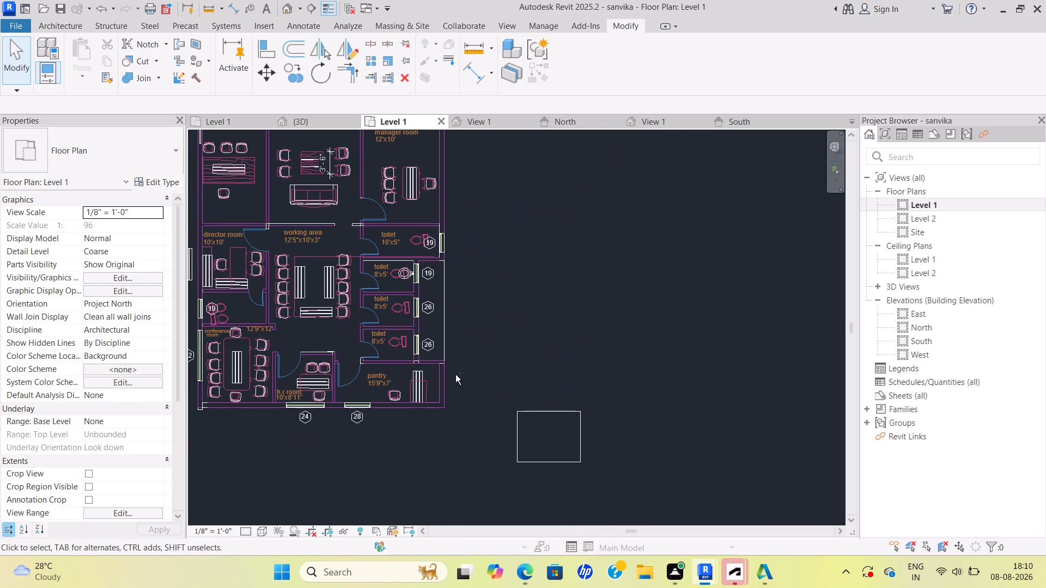
scroll(455, 375, "down", 1, "shift")
middle_click(455, 375, "shift")
scroll(455, 375, "down", 5, "shift")
scroll(459, 378, "down", 6)
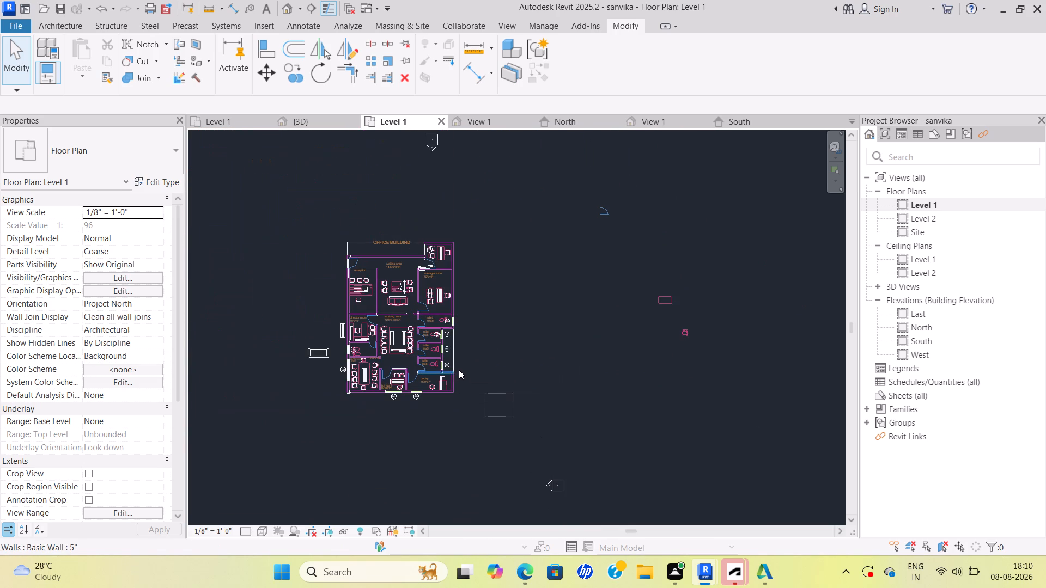
scroll(459, 370, "down", 3)
scroll(571, 237, "up", 10)
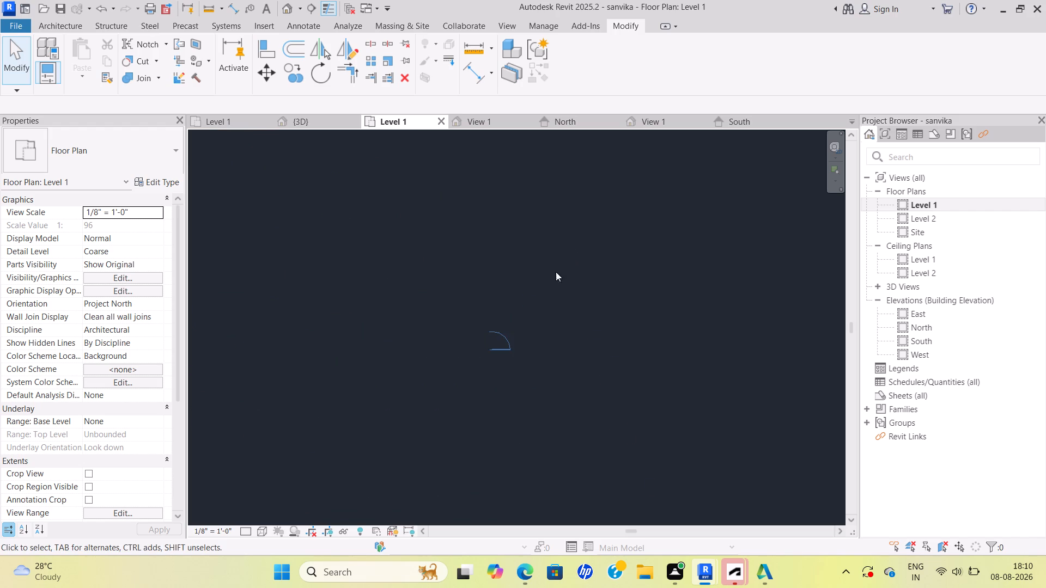
scroll(510, 310, "up", 6)
scroll(484, 393, "down", 9)
middle_click_drag(465, 387, 564, 369)
middle_click_drag(390, 335, 588, 327)
scroll(471, 313, "up", 5)
scroll(470, 313, "down", 4)
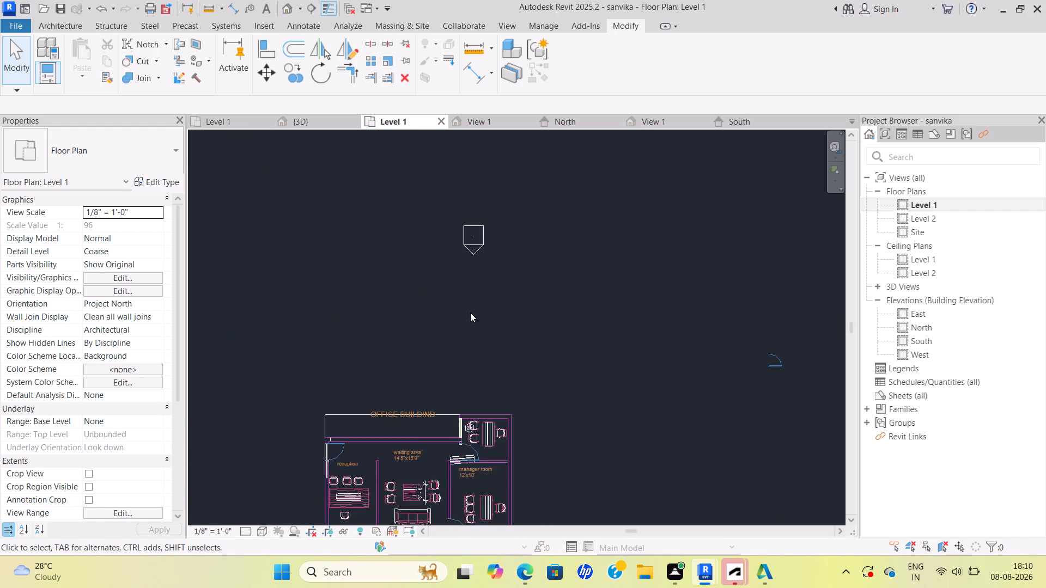
scroll(470, 313, "down", 4)
Inspect the area outside the reception, director and conference rooms, including the loose sofa and bench.
middle_click_drag(358, 338, 529, 222)
scroll(405, 311, "up", 6)
scroll(245, 363, "down", 2)
middle_click_drag(248, 364, 309, 340)
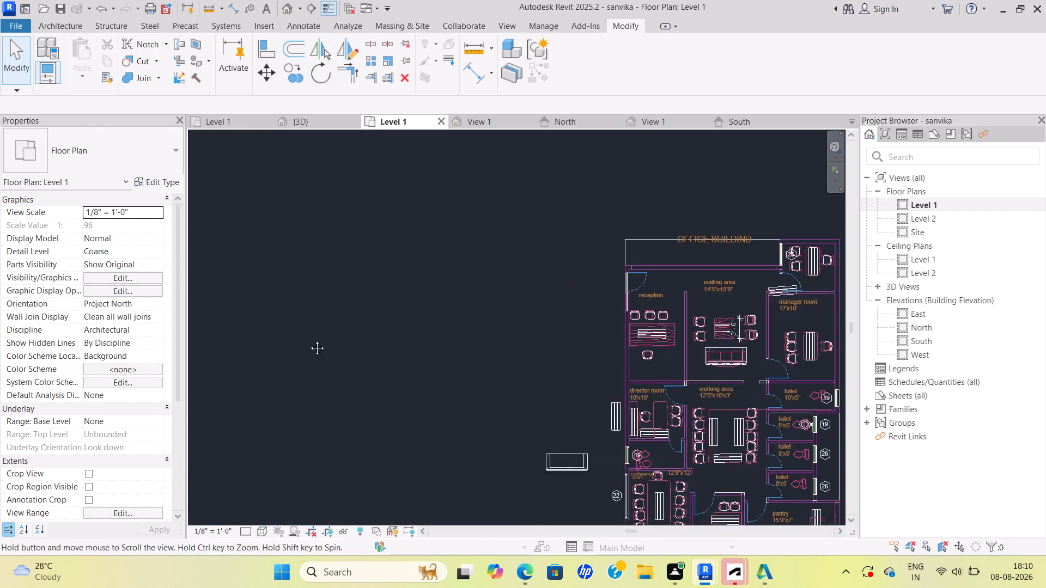
middle_click_drag(309, 340, 459, 291)
scroll(346, 349, "up", 6)
scroll(350, 354, "down", 5)
middle_click_drag(350, 354, 200, 295)
middle_click_drag(482, 367, 234, 315)
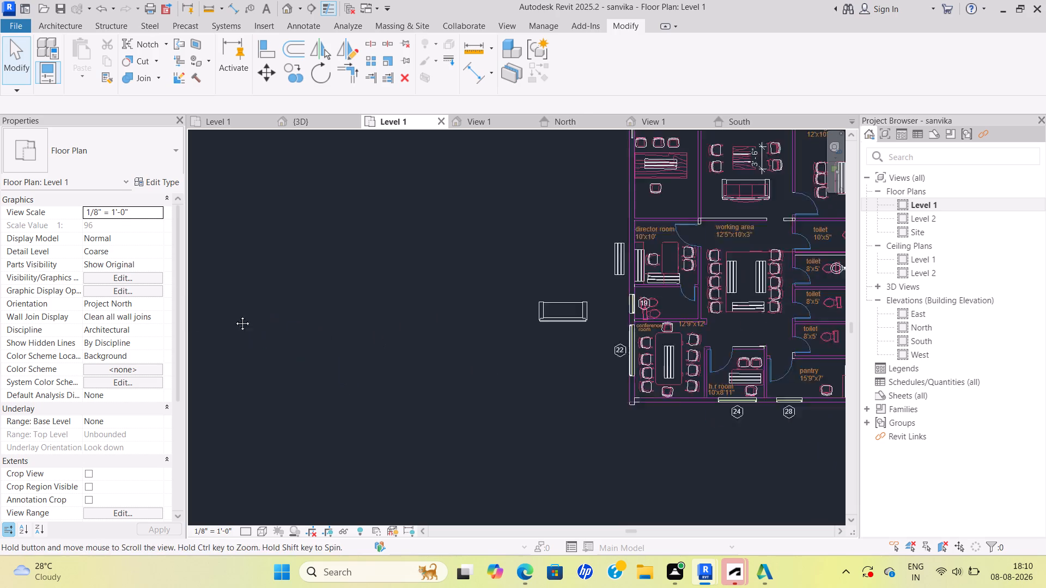
middle_click_drag(234, 315, 241, 315)
scroll(443, 348, "up", 10)
scroll(541, 325, "down", 5)
middle_click_drag(541, 326, 327, 324)
Examine the furniture layout in the conference room, h.r room and pantry.
scroll(462, 326, "up", 1)
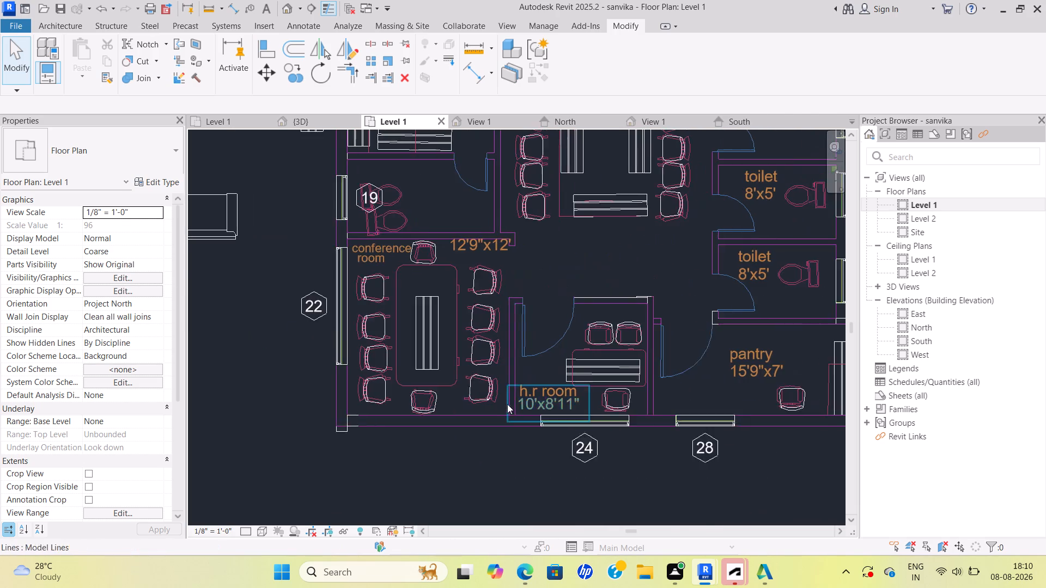
scroll(507, 408, "up", 6)
scroll(584, 405, "down", 4)
middle_click_drag(586, 405, 379, 432)
scroll(556, 416, "up", 4)
scroll(654, 415, "up", 2)
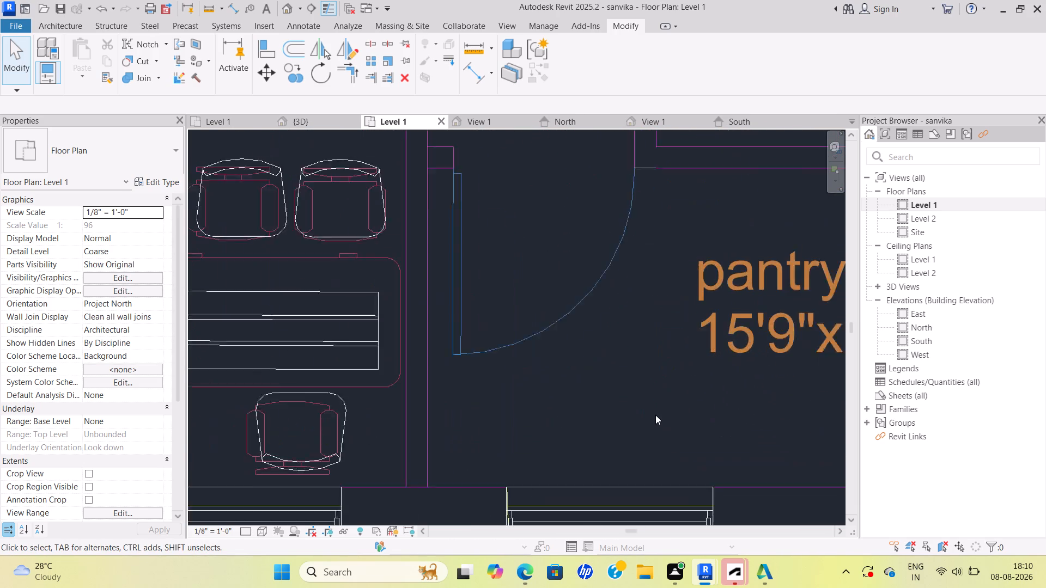
scroll(655, 415, "up", 2)
scroll(656, 414, "down", 4)
middle_click_drag(653, 414, 407, 413)
scroll(623, 397, "up", 4)
scroll(630, 391, "down", 6)
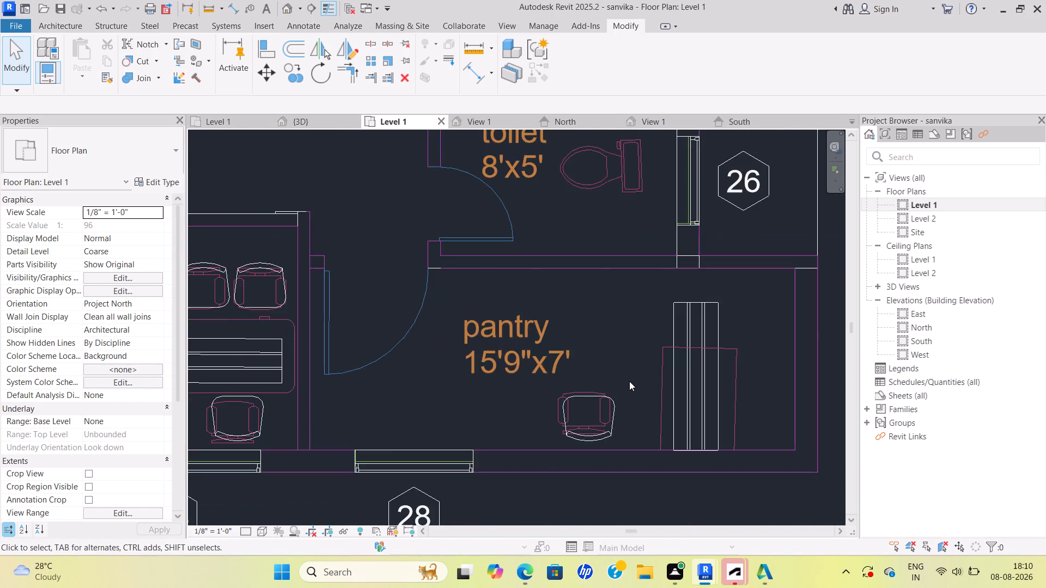
Review the area outside the pantry and toilet rooms for loose furniture and outlines.
scroll(630, 382, "down", 1)
middle_click_drag(630, 408, 560, 501)
middle_click_drag(714, 436, 555, 274)
scroll(540, 259, "up", 1)
scroll(558, 340, "down", 13)
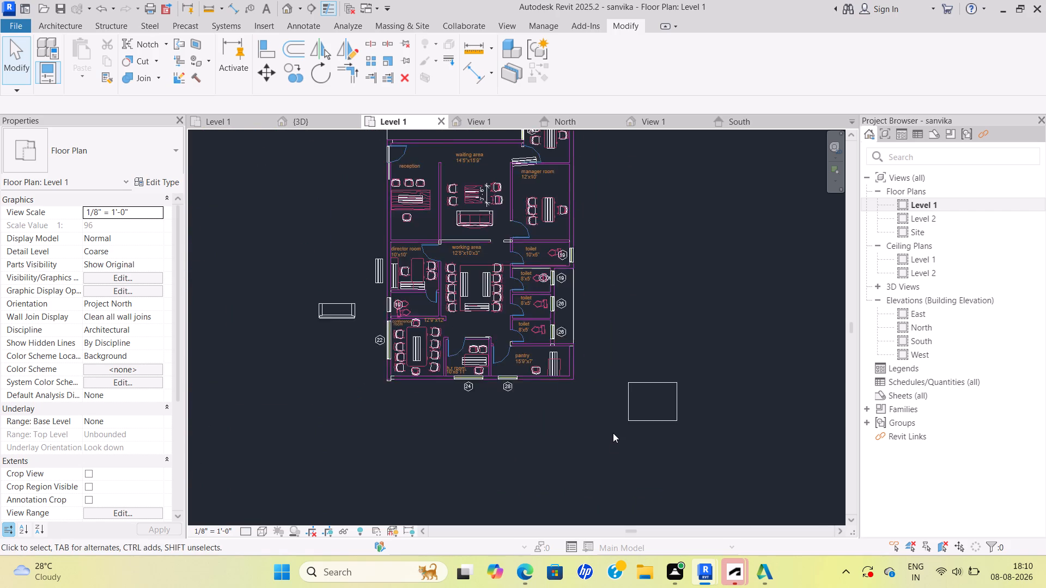
scroll(613, 433, "down", 2)
scroll(748, 468, "down", 1)
middle_click_drag(742, 468, 538, 460)
scroll(440, 296, "up", 7)
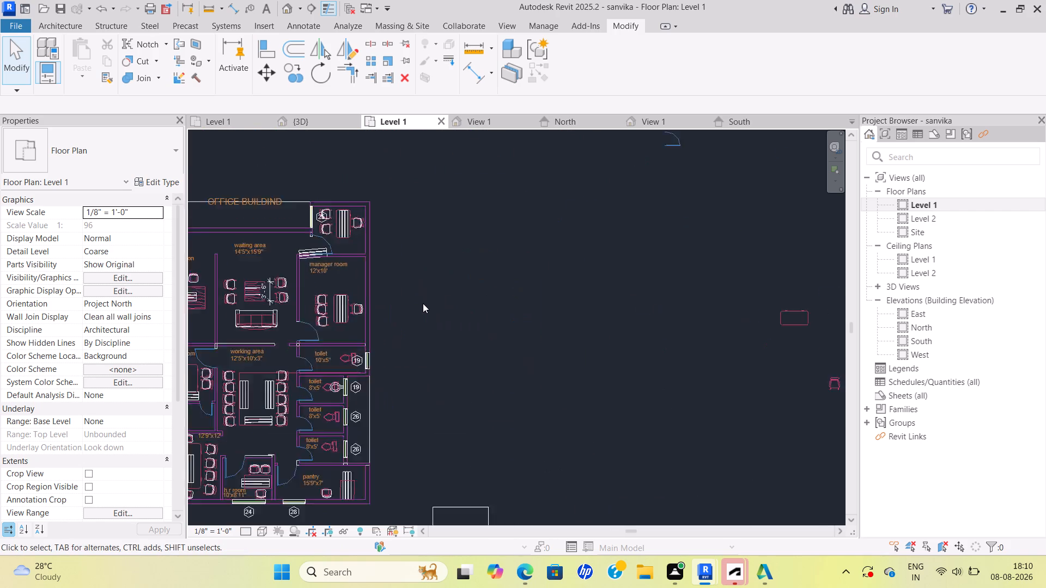
scroll(423, 303, "up", 3)
scroll(421, 306, "down", 1)
Delete the slanted locker-room bench lying across the wall and doorway above the manager room label.
middle_click_drag(424, 311, 659, 413)
scroll(469, 342, "up", 8)
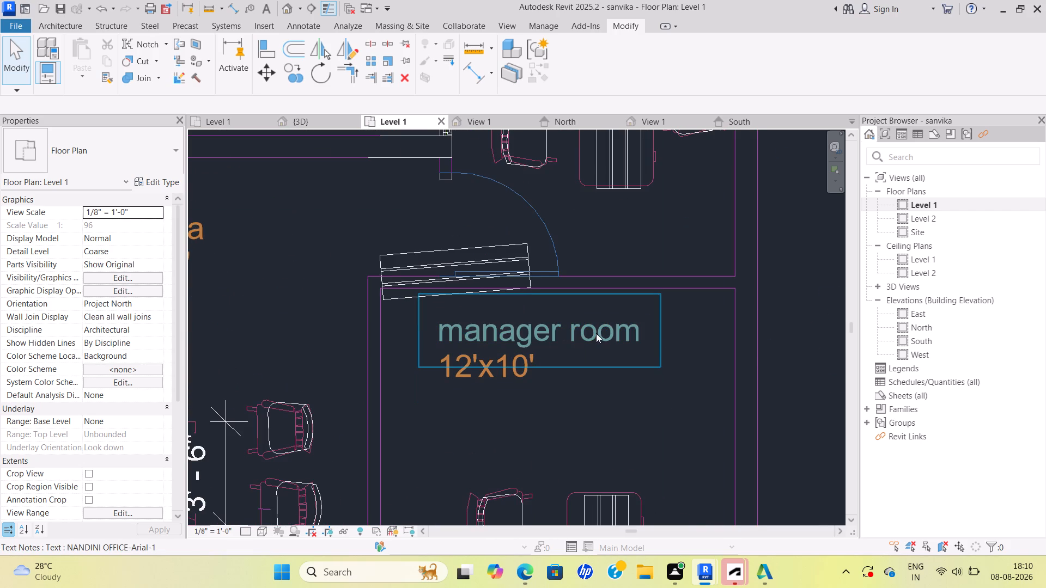
scroll(583, 322, "down", 3)
scroll(568, 255, "down", 4)
middle_click_drag(565, 244, 573, 275)
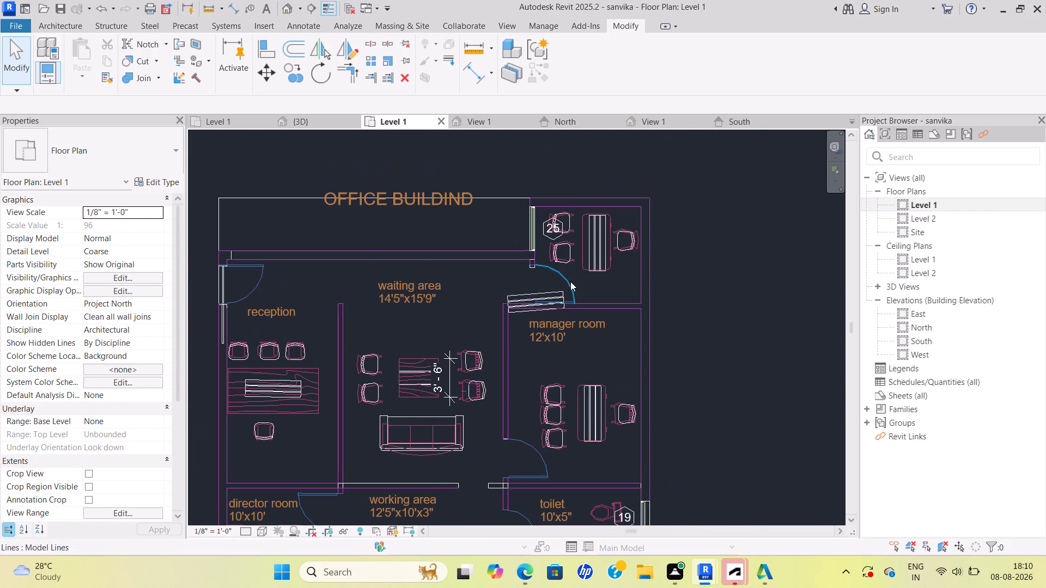
scroll(570, 284, "up", 6)
left_click(550, 301)
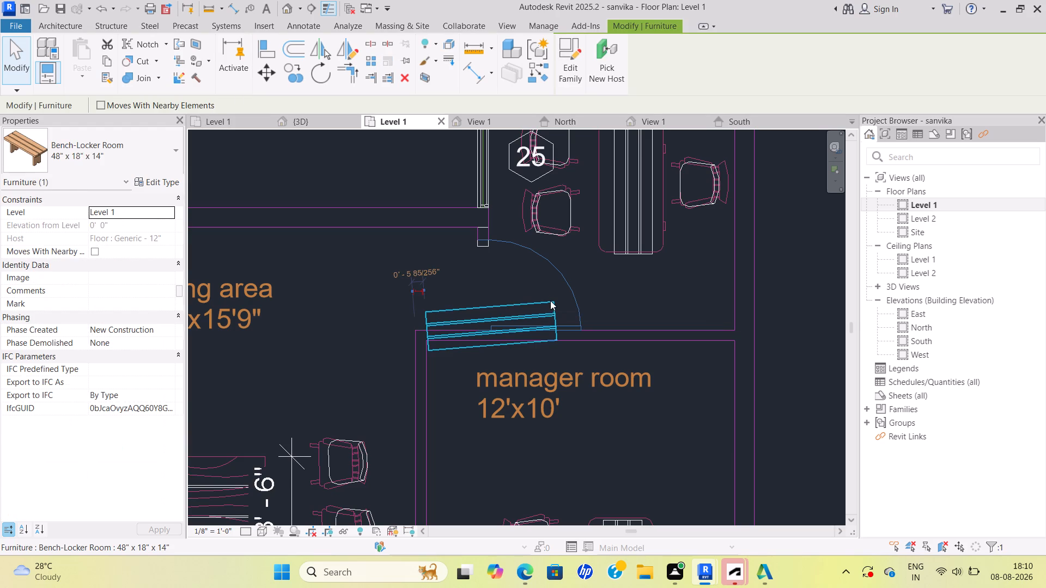
key("Delete")
Delete the 3'-6" dimension beside the table in the waiting area.
scroll(545, 322, "down", 6)
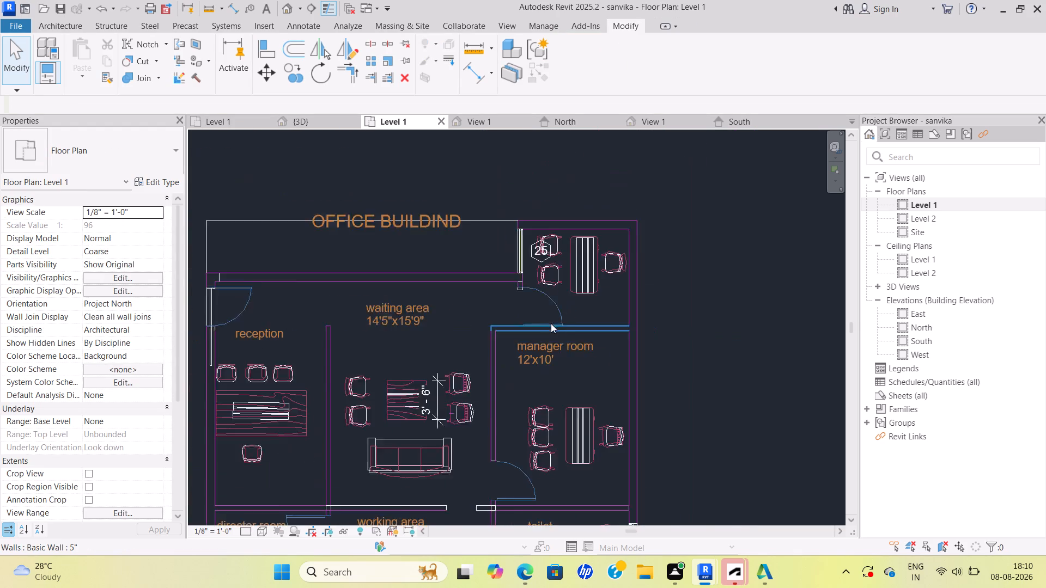
scroll(551, 323, "down", 3)
middle_click_drag(510, 334, 562, 241)
scroll(534, 268, "up", 6)
scroll(446, 320, "up", 4)
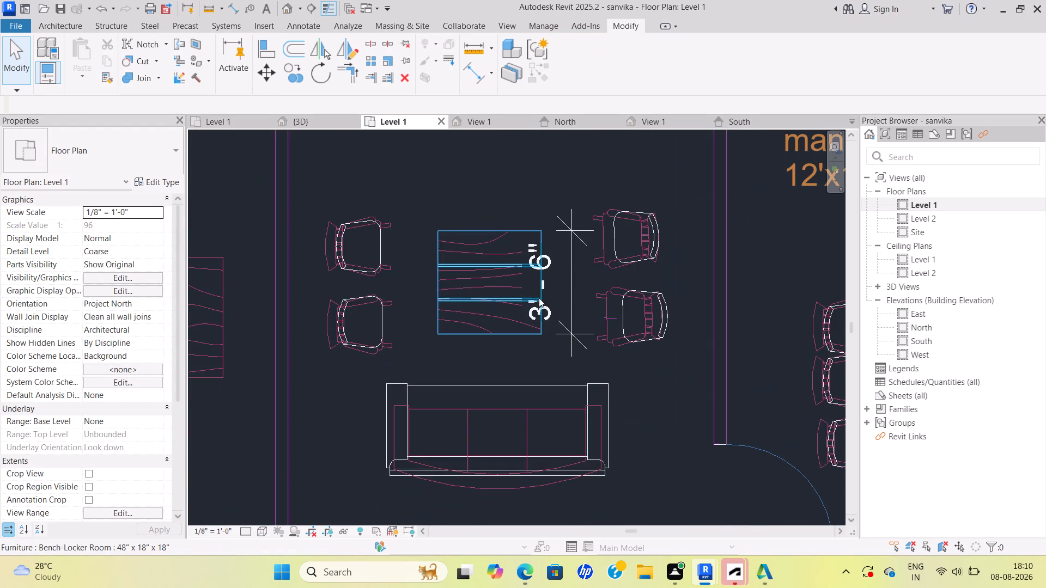
scroll(549, 295, "down", 3)
middle_click_drag(550, 295, 560, 192)
scroll(569, 192, "up", 5)
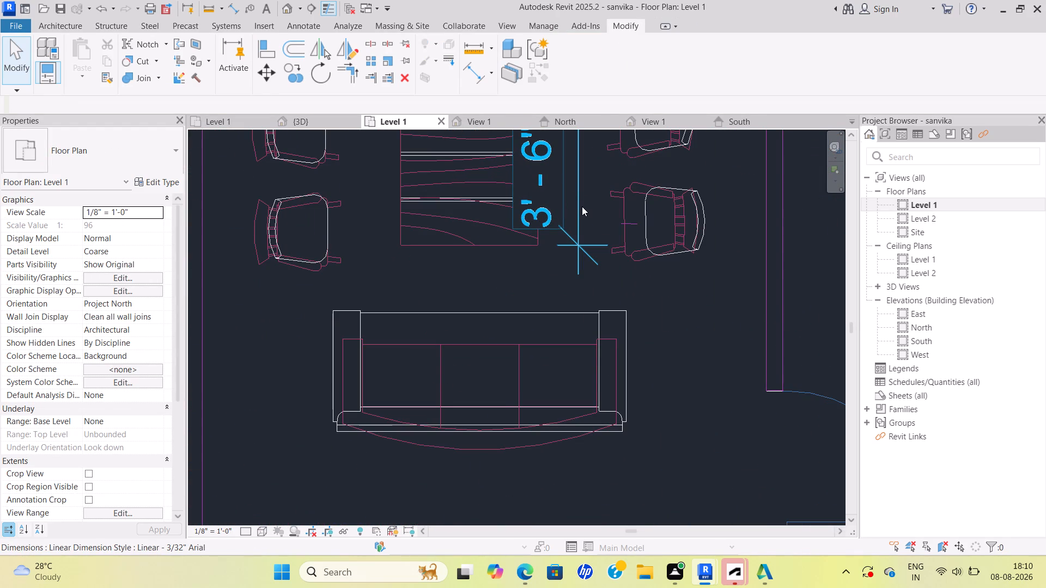
left_click(579, 210)
key("Delete")
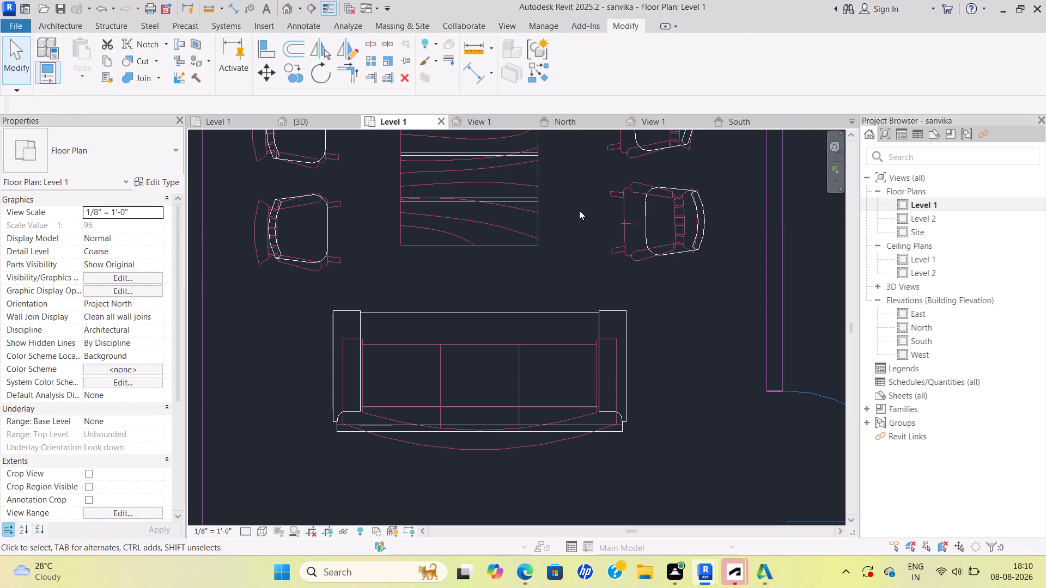
Move the wall toilet fixture in the upper 8'x5' toilet room downward along its wall, below the traced toilet outline.
scroll(560, 241, "down", 10)
middle_click_drag(558, 258, 550, 203)
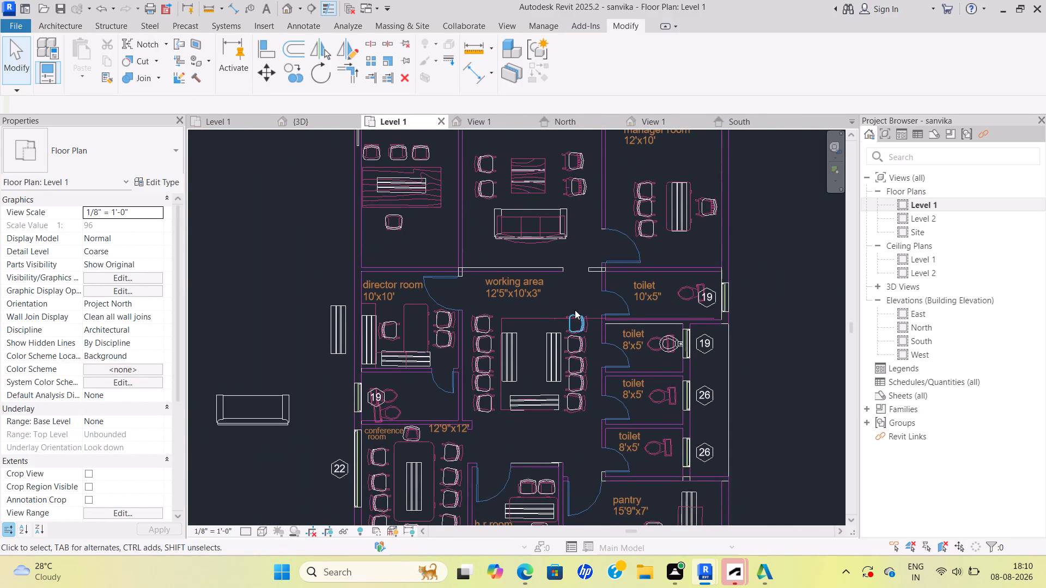
scroll(575, 310, "up", 1)
middle_click_drag(575, 310, 571, 190)
scroll(562, 273, "up", 7)
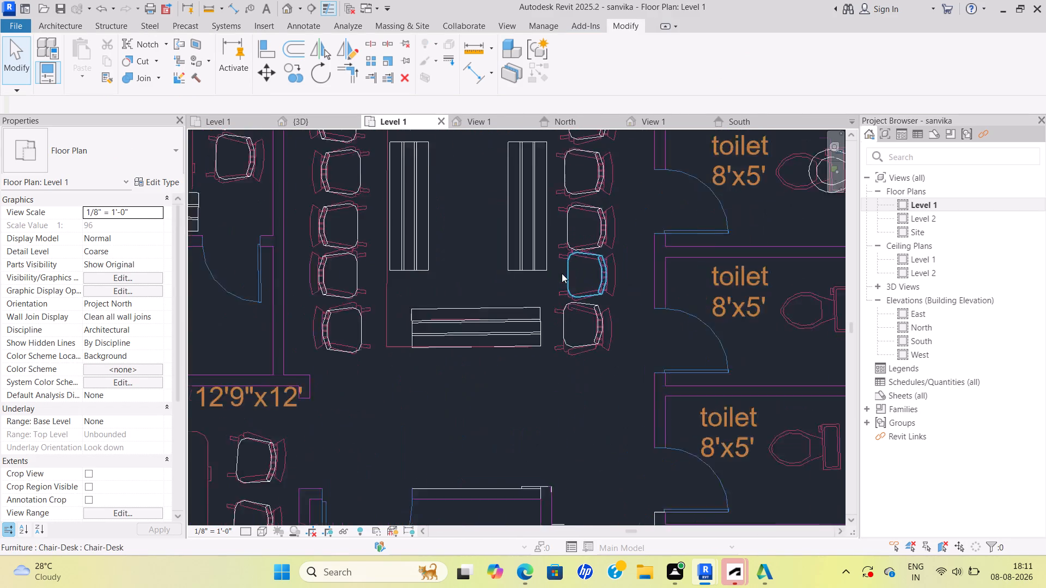
scroll(562, 273, "up", 3)
scroll(565, 274, "down", 6)
middle_click_drag(565, 274, 398, 215)
scroll(552, 207, "up", 1)
middle_click_drag(553, 206, 536, 333)
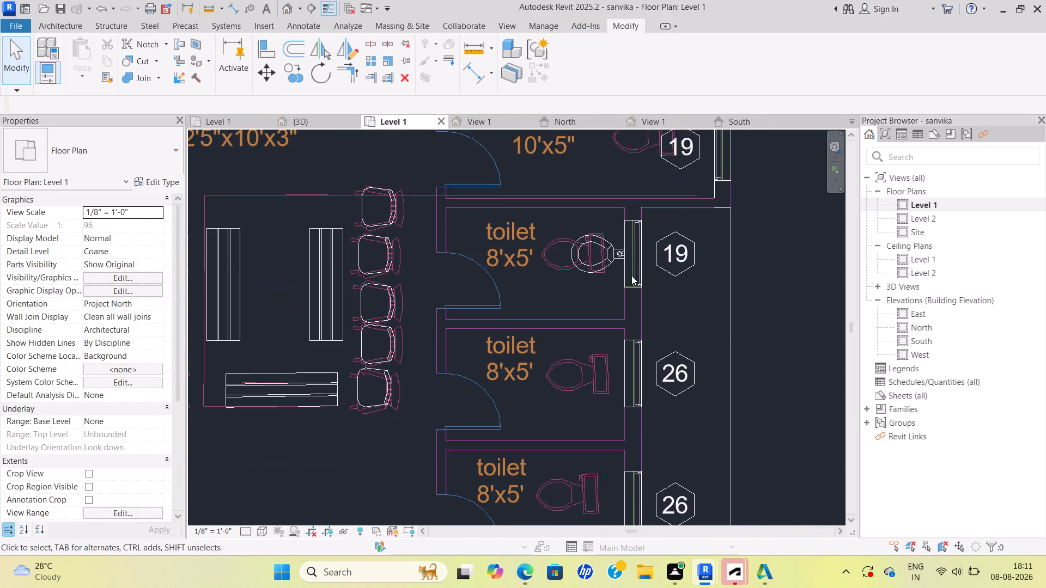
scroll(637, 269, "up", 5)
left_click(551, 272)
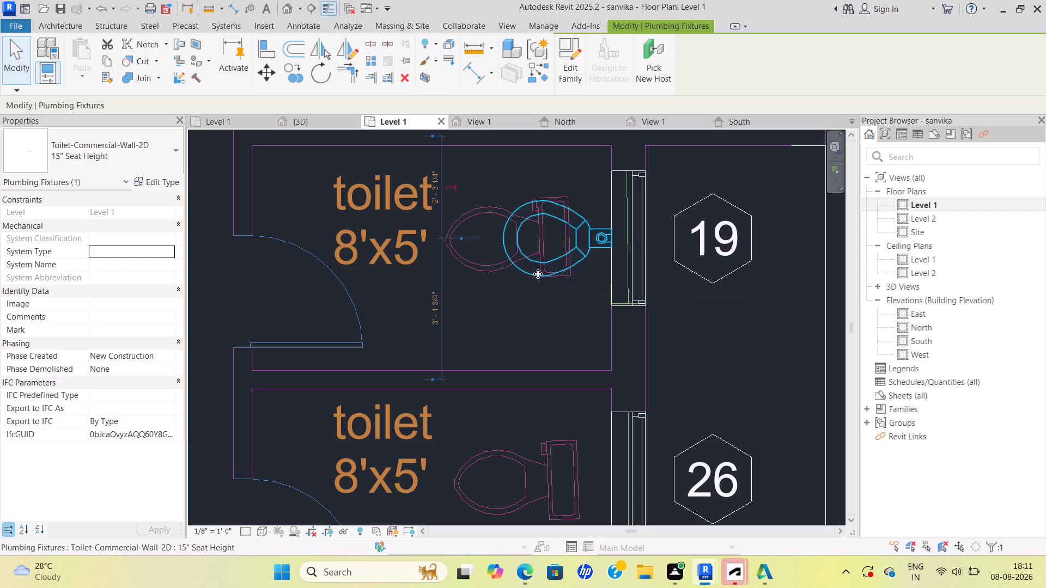
left_click(265, 77)
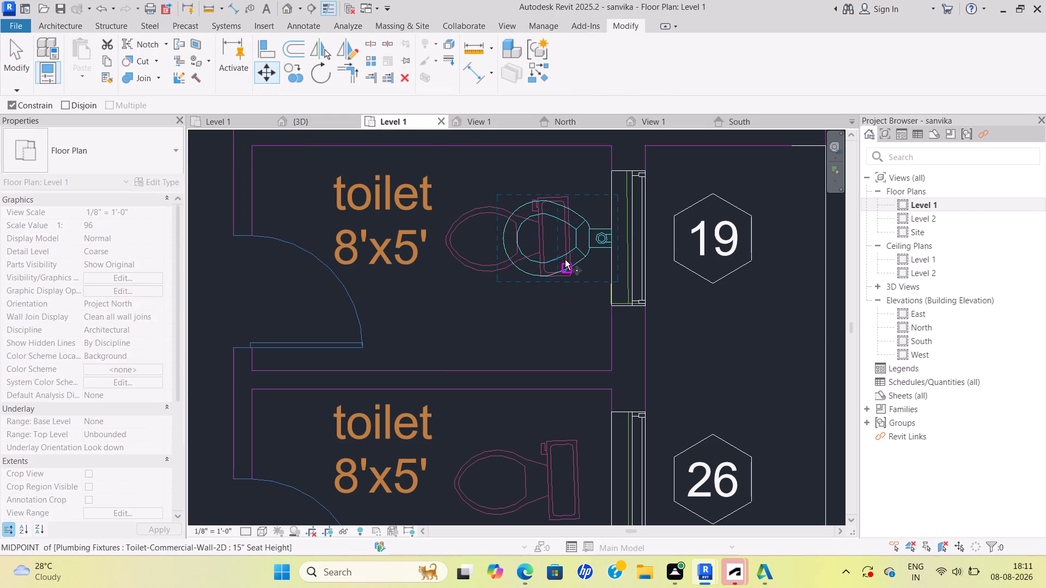
left_click(505, 244)
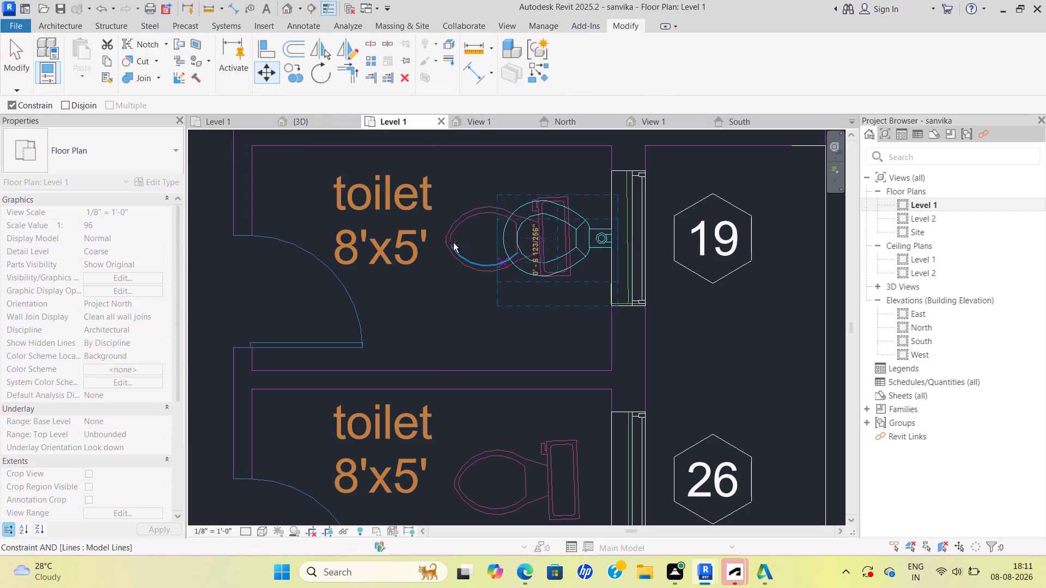
left_click(447, 242)
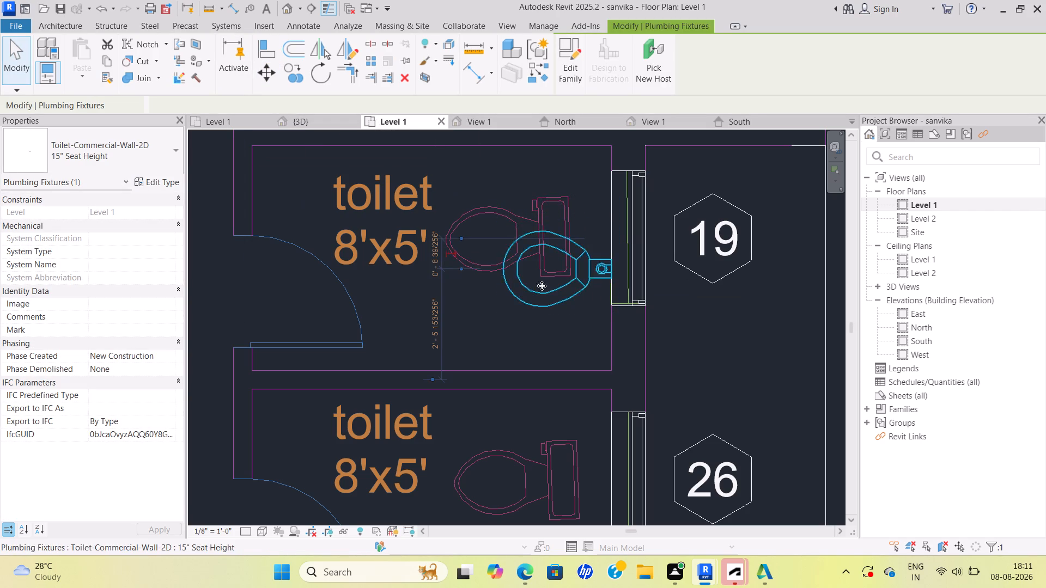
scroll(552, 284, "down", 2)
key("Escape")
Move the same toilet fixture back up along the wall, closer to the traced toilet outline.
scroll(576, 293, "up", 4)
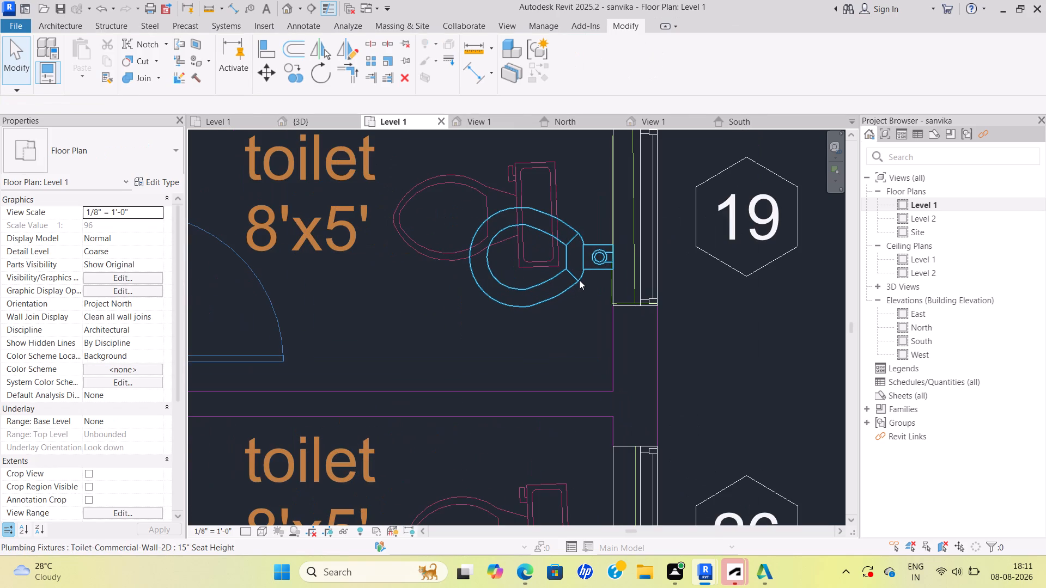
left_click(577, 278)
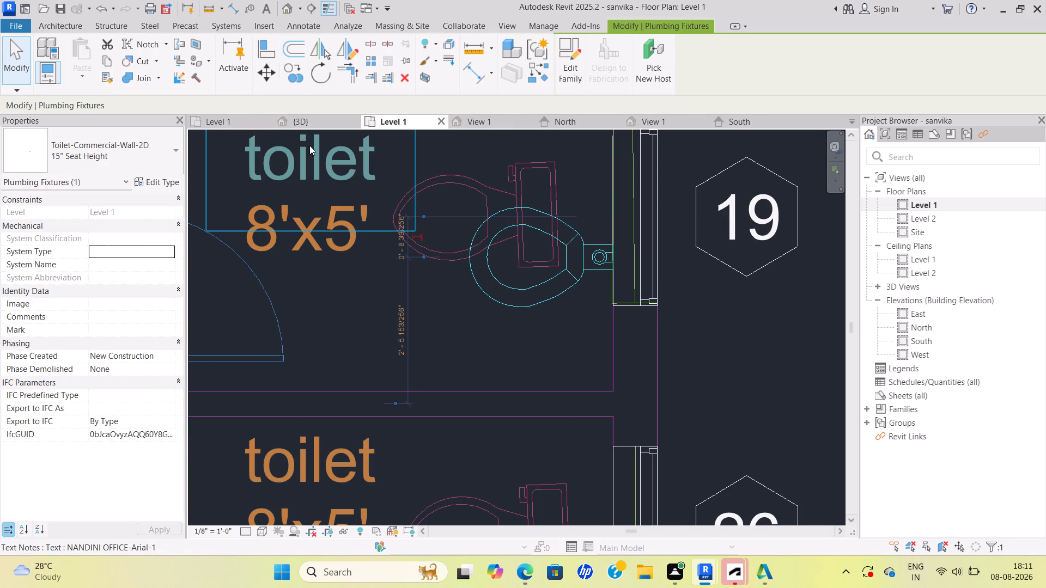
left_click(265, 73)
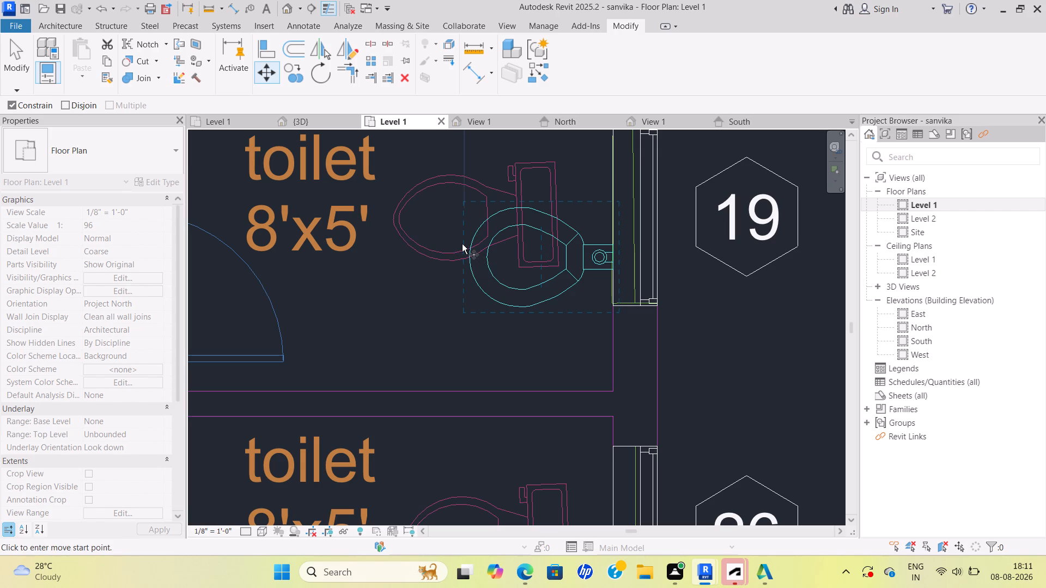
left_click(463, 244)
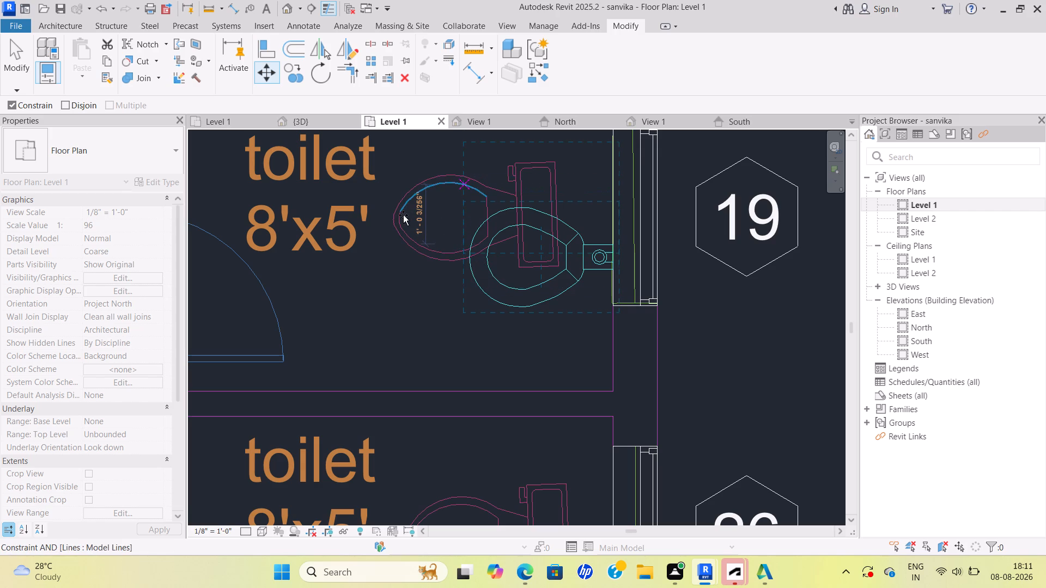
left_click(400, 218)
scroll(597, 211, "up", 3)
key("Escape")
scroll(598, 215, "down", 3)
scroll(600, 232, "up", 3)
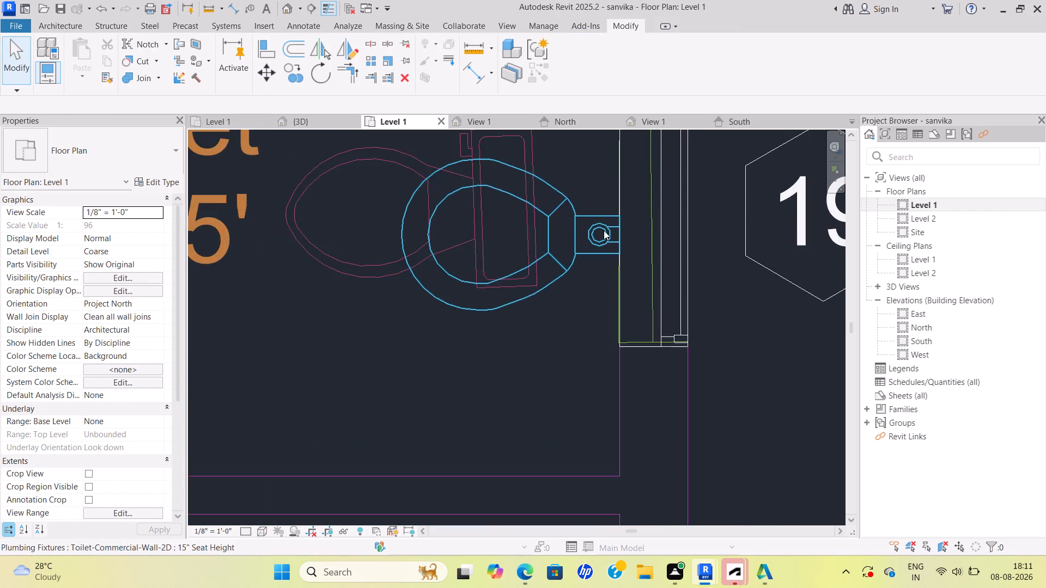
Examine how the moved toilet fixture sits against the traced outline and the window wall.
scroll(606, 230, "up", 4)
scroll(608, 230, "down", 8)
middle_click_drag(601, 205, 601, 215)
scroll(601, 205, "down", 1)
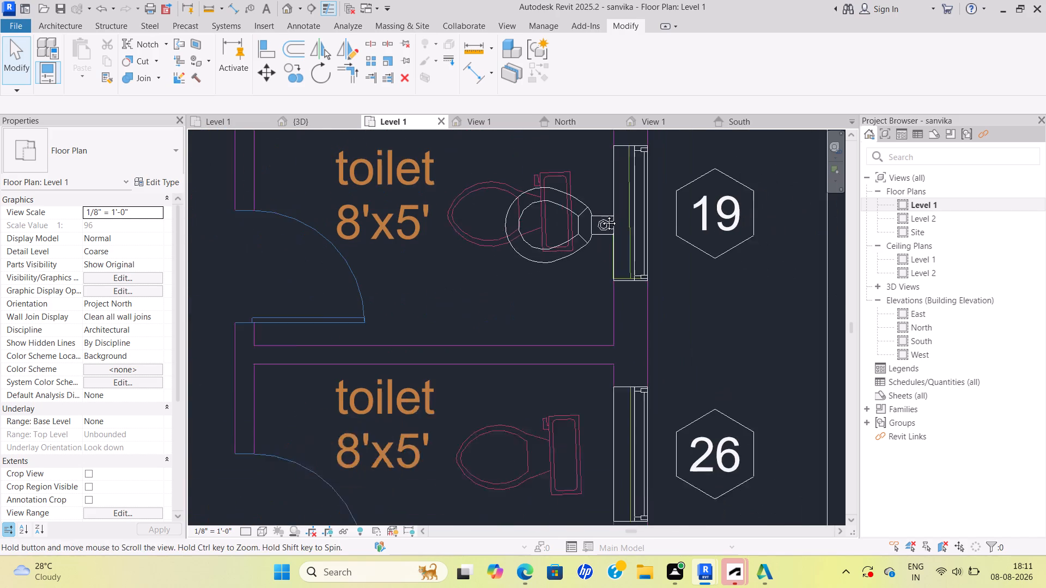
middle_click_drag(601, 215, 583, 269)
key("Escape")
scroll(538, 301, "down", 4)
middle_click_drag(540, 298, 621, 260)
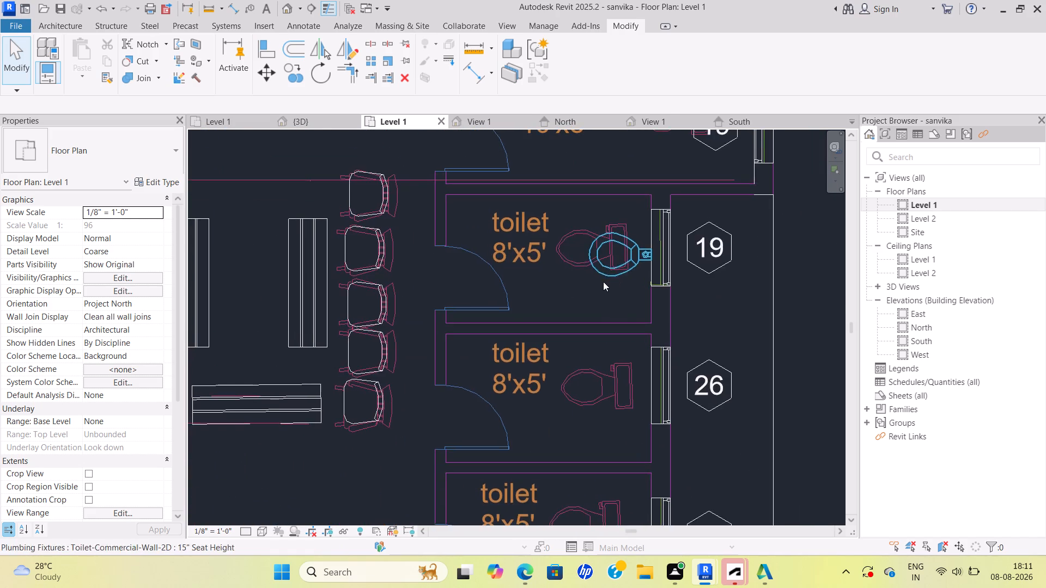
scroll(610, 267, "up", 3)
middle_click_drag(646, 259, 624, 320)
scroll(562, 291, "down", 2)
middle_click_drag(563, 292, 576, 288)
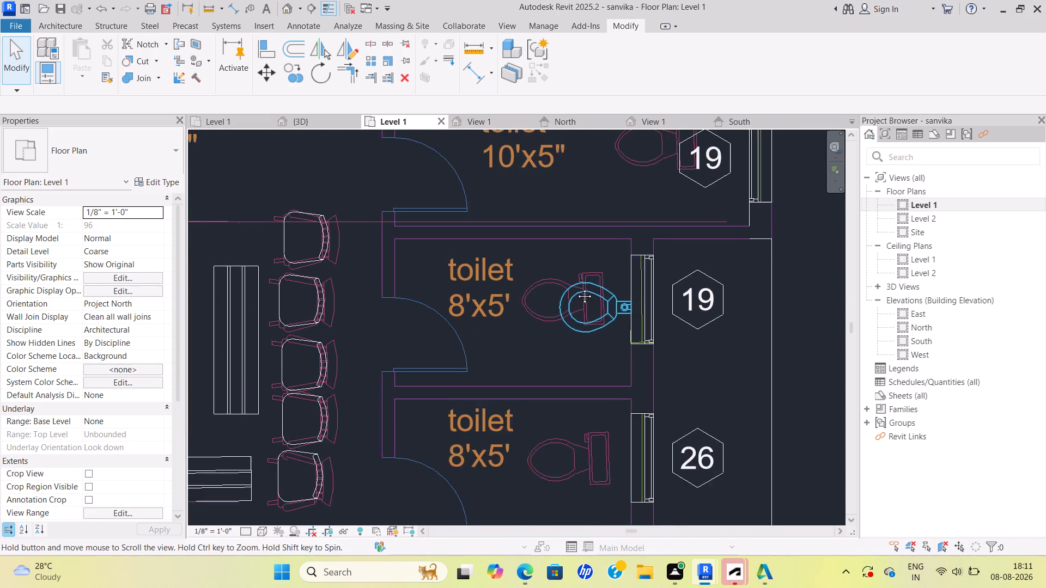
middle_click_drag(576, 288, 593, 266)
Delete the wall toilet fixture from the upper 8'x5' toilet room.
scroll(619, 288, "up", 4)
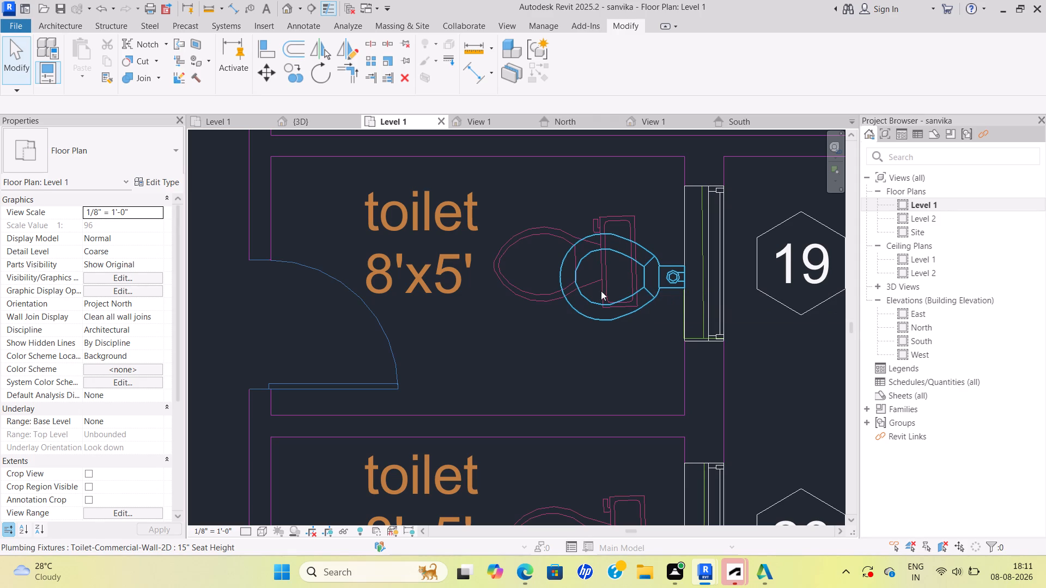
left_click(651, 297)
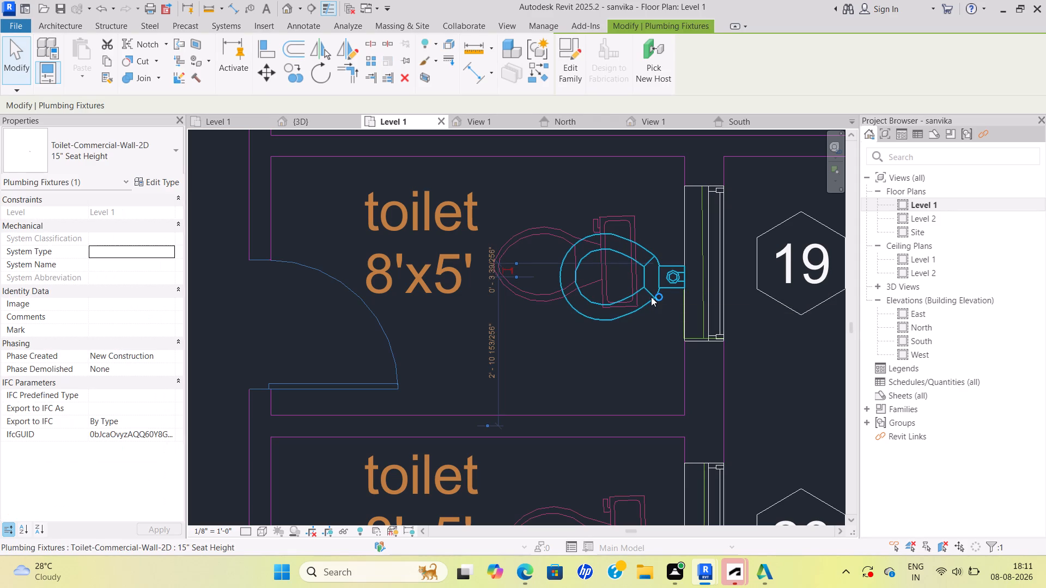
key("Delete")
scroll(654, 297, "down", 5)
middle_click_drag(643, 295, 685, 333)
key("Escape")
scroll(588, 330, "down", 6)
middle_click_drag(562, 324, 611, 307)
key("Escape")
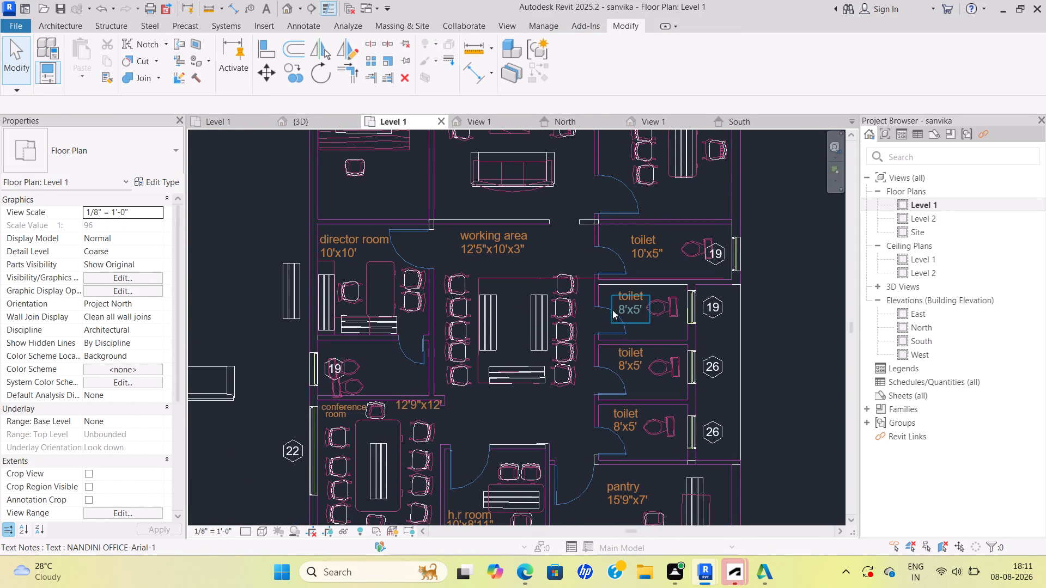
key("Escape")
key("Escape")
Examine the toilet rooms and the working area for misplaced fixtures and stray lines.
scroll(665, 273, "up", 9)
key("Escape")
scroll(668, 304, "down", 1)
middle_click_drag(668, 304, 588, 212)
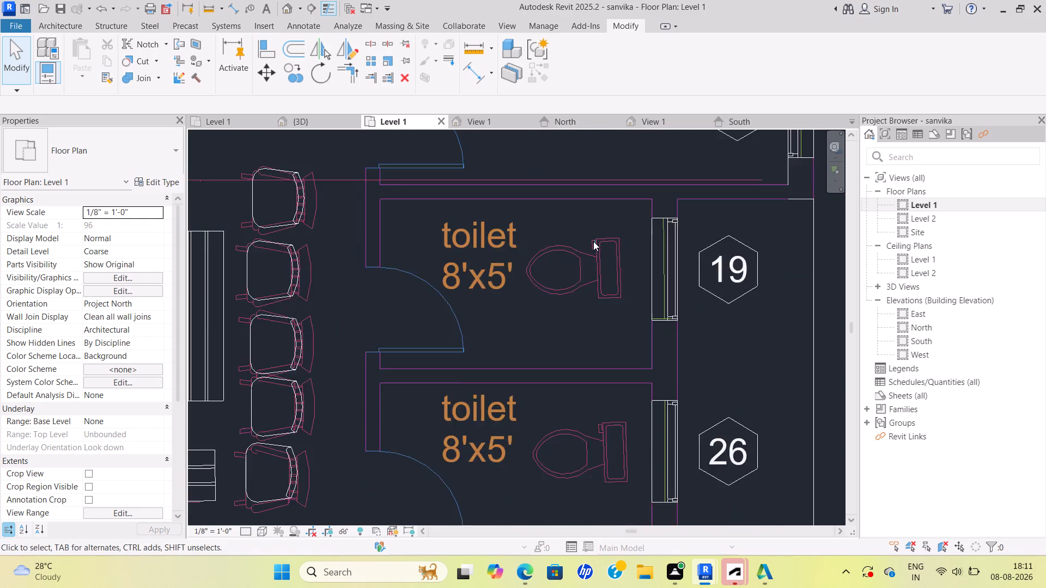
scroll(593, 241, "up", 3)
scroll(593, 241, "down", 5)
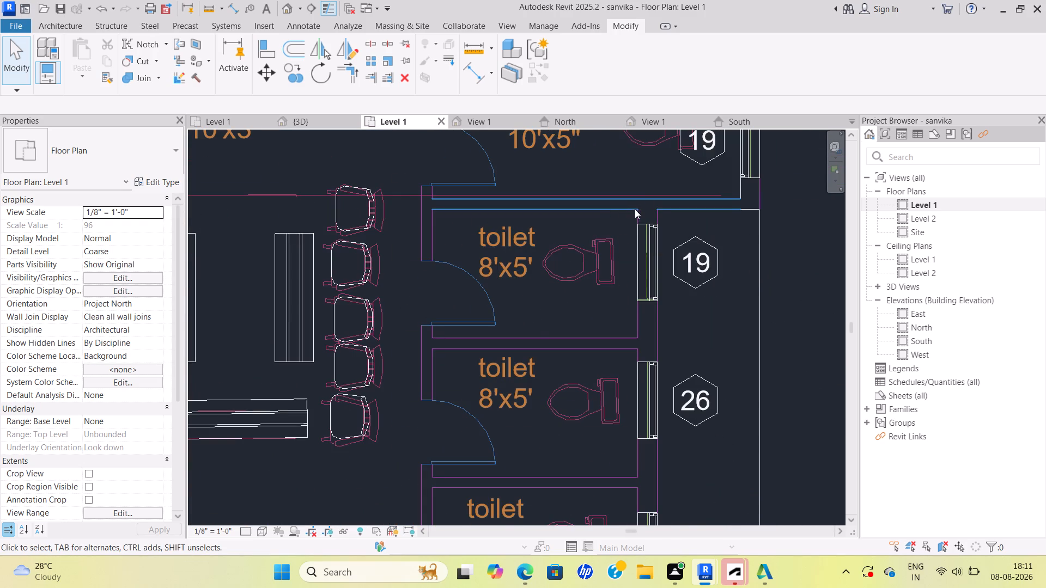
scroll(635, 209, "down", 1)
middle_click_drag(641, 216, 613, 318)
scroll(612, 318, "down", 1)
scroll(523, 305, "down", 3)
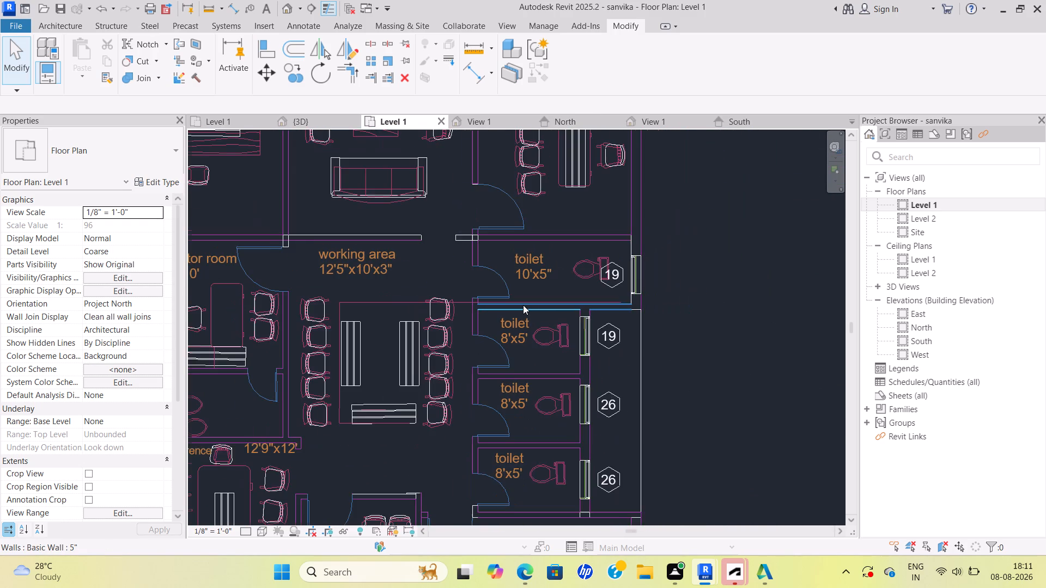
middle_click_drag(523, 305, 566, 279)
scroll(417, 327, "up", 4)
scroll(550, 283, "down", 2)
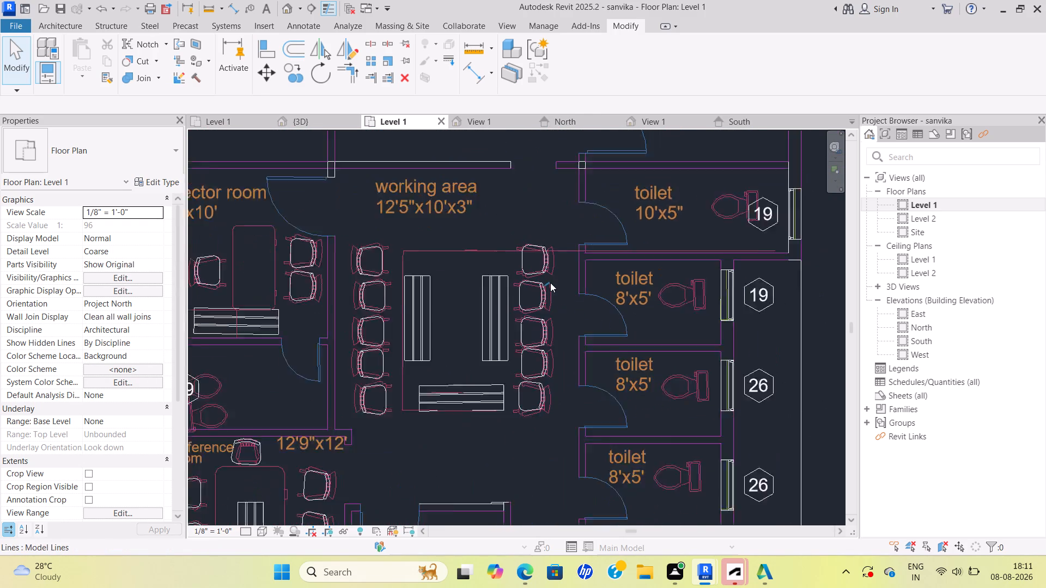
scroll(550, 283, "down", 2)
middle_click_drag(550, 283, 527, 291)
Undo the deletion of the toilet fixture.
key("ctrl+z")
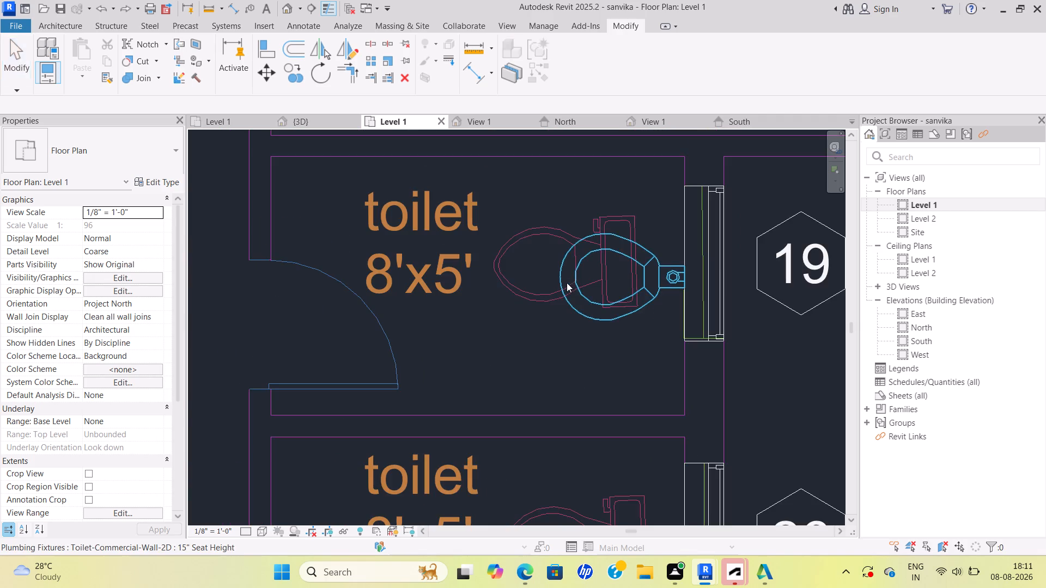
Delete the long furniture line running from the working area along the wall between the 10'x5" and 8'x5' toilets.
scroll(561, 285, "down", 9)
scroll(629, 220, "up", 8)
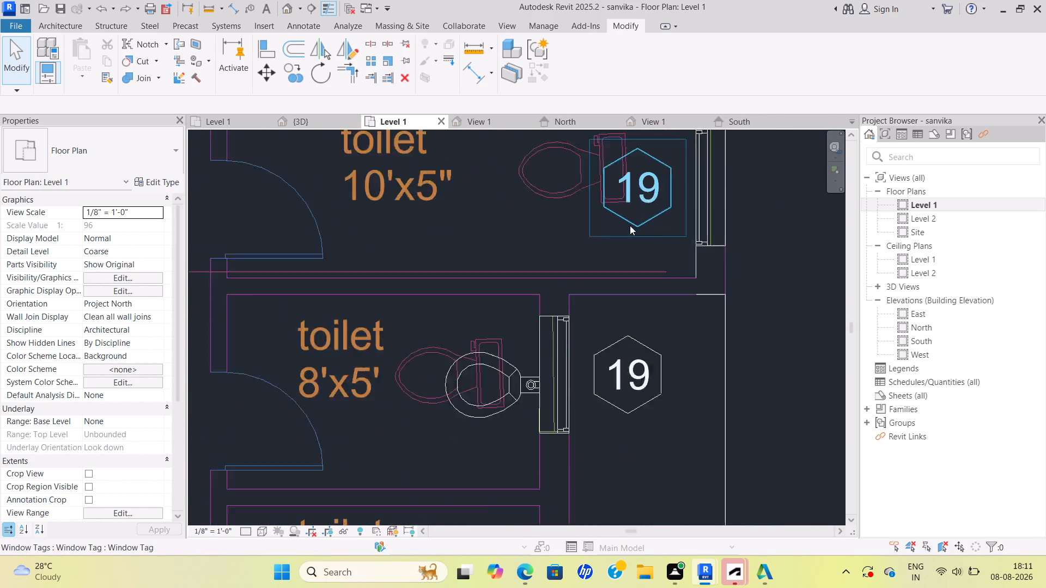
scroll(630, 225, "up", 2)
scroll(591, 280, "down", 2)
middle_click_drag(593, 281, 740, 253)
scroll(518, 259, "down", 2)
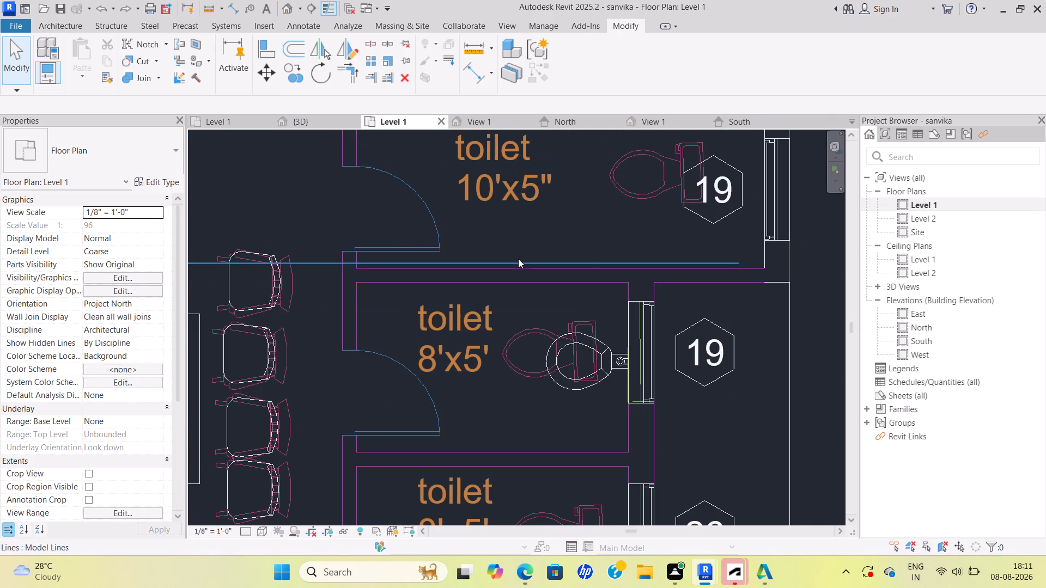
scroll(623, 258, "down", 6)
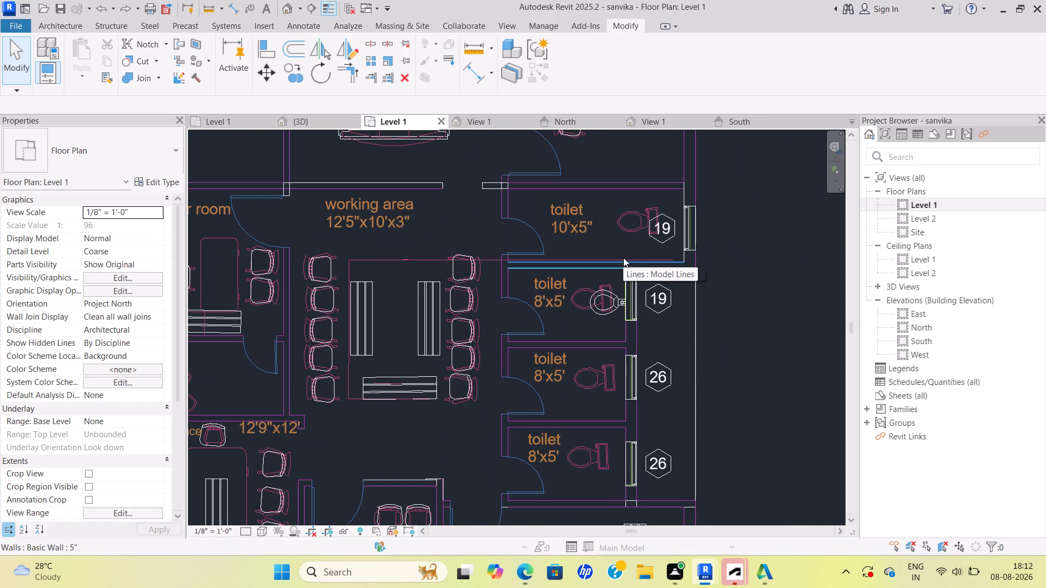
scroll(619, 258, "up", 3)
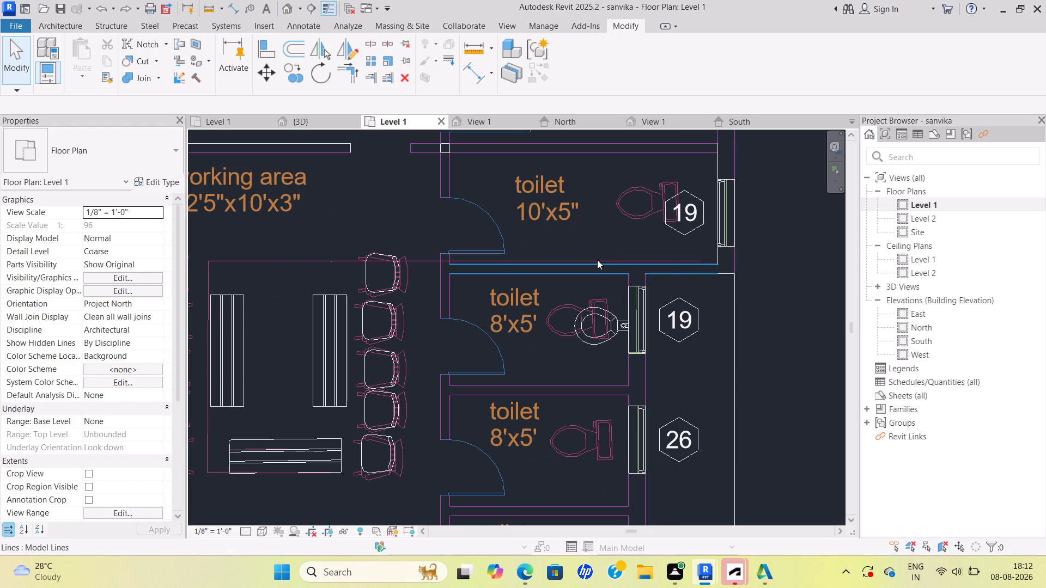
scroll(597, 258, "up", 6)
left_click(597, 262)
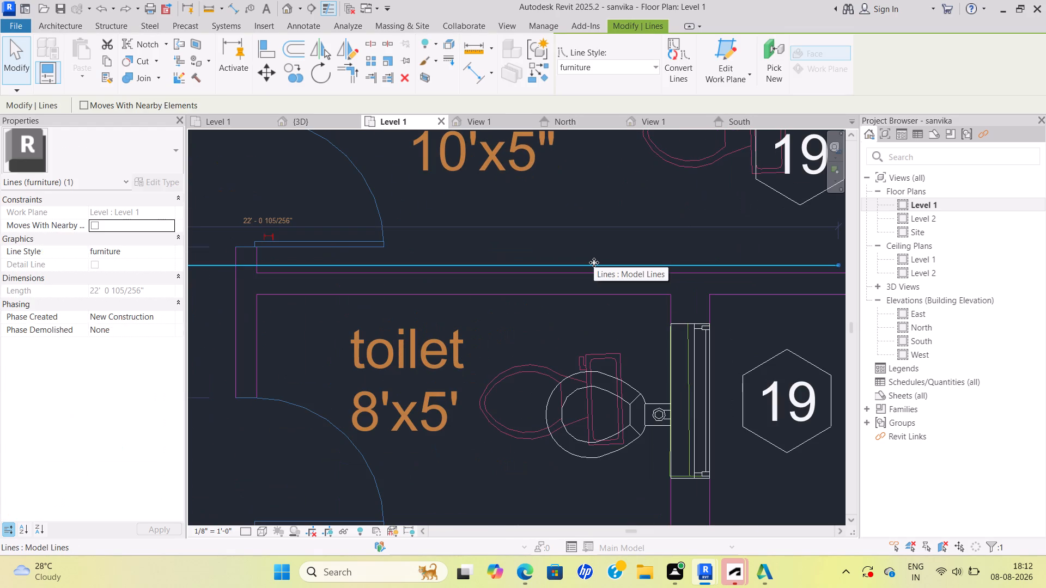
key("Delete")
Delete the short stray furniture line above the benches in the working area.
scroll(610, 262, "down", 11)
scroll(601, 316, "down", 2)
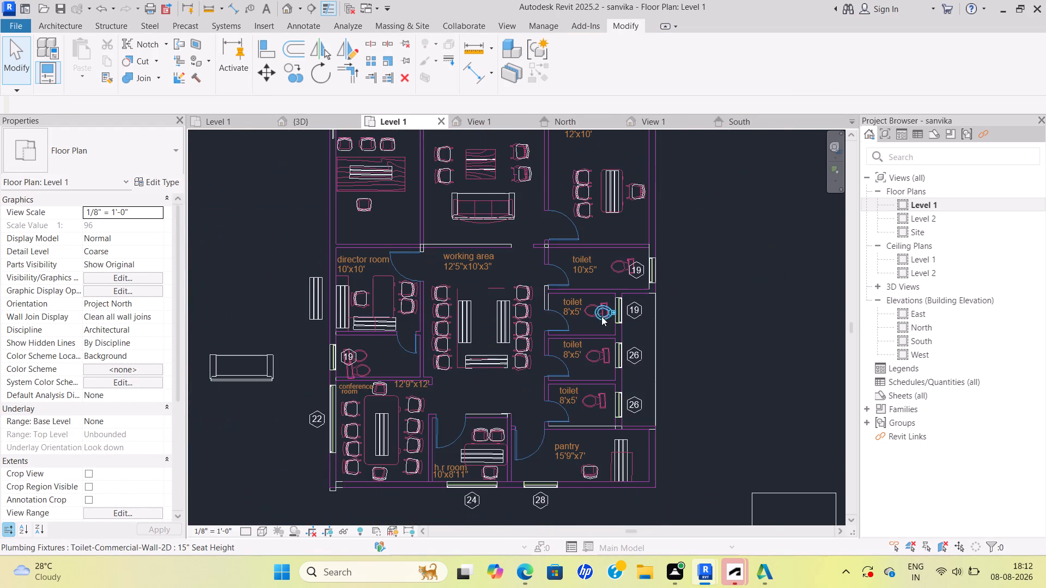
left_click(495, 287)
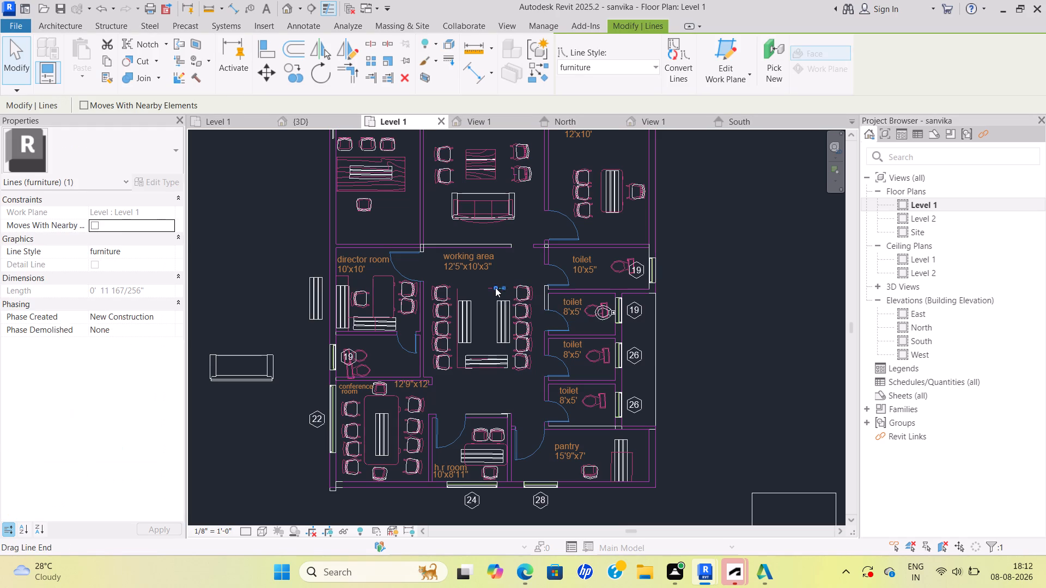
key("Delete")
Delete the vertical furniture line between the working area's left chair row and the adjacent bench.
scroll(525, 353, "up", 2)
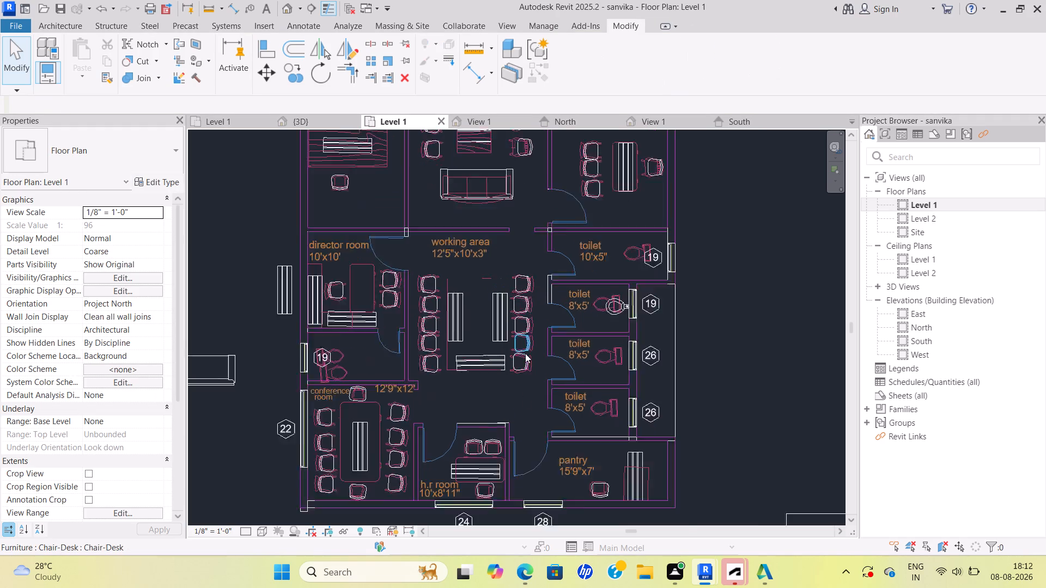
scroll(525, 353, "up", 8)
scroll(489, 357, "down", 4)
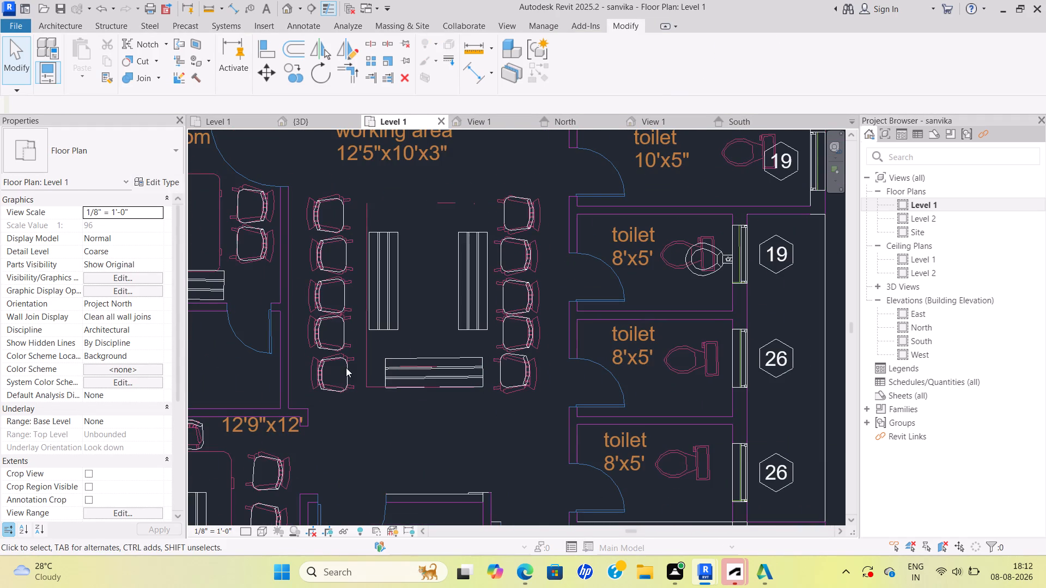
left_click(363, 369)
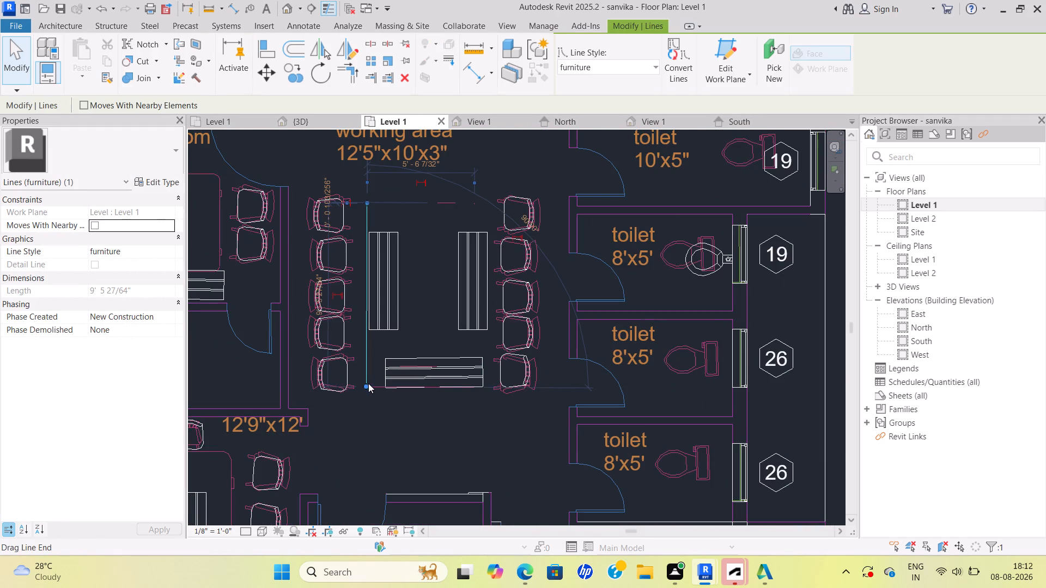
left_click(375, 386)
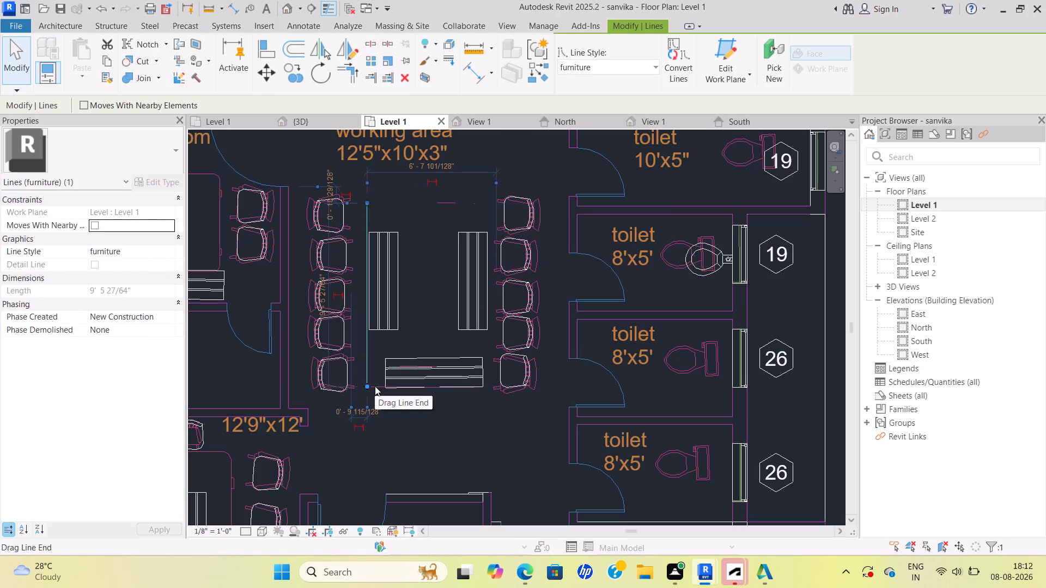
key("Delete")
scroll(376, 385, "up", 5)
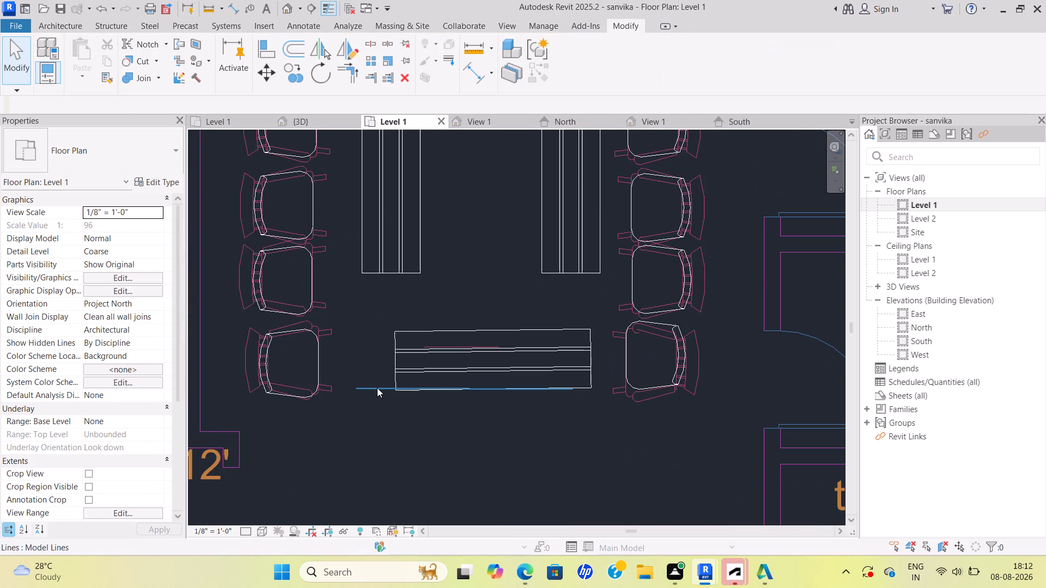
Delete the stray furniture line along the lower edge of the horizontal bench in the working area.
key("Delete")
scroll(373, 395, "down", 11)
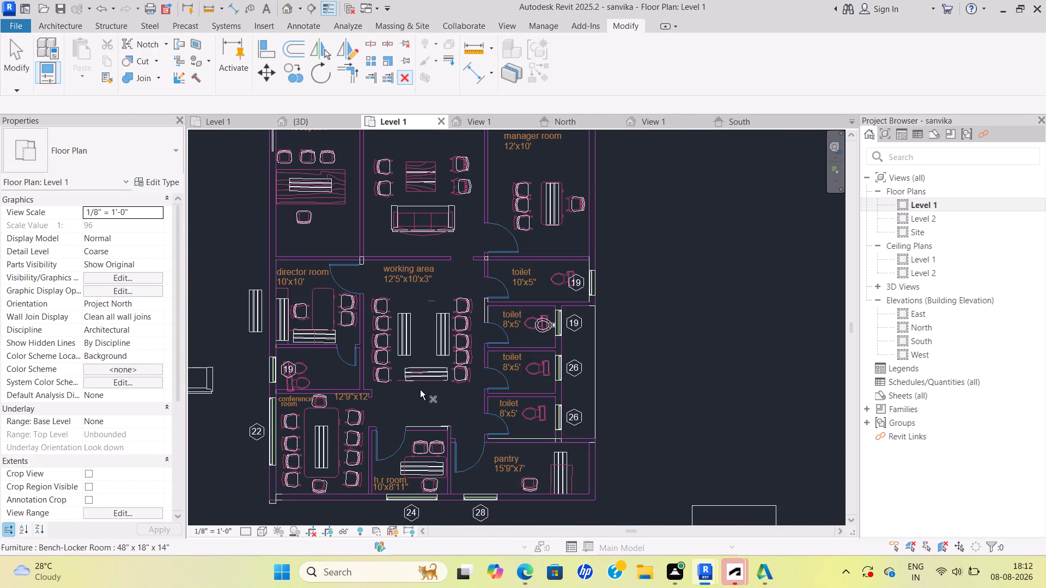
scroll(412, 382, "up", 11)
left_click(370, 374)
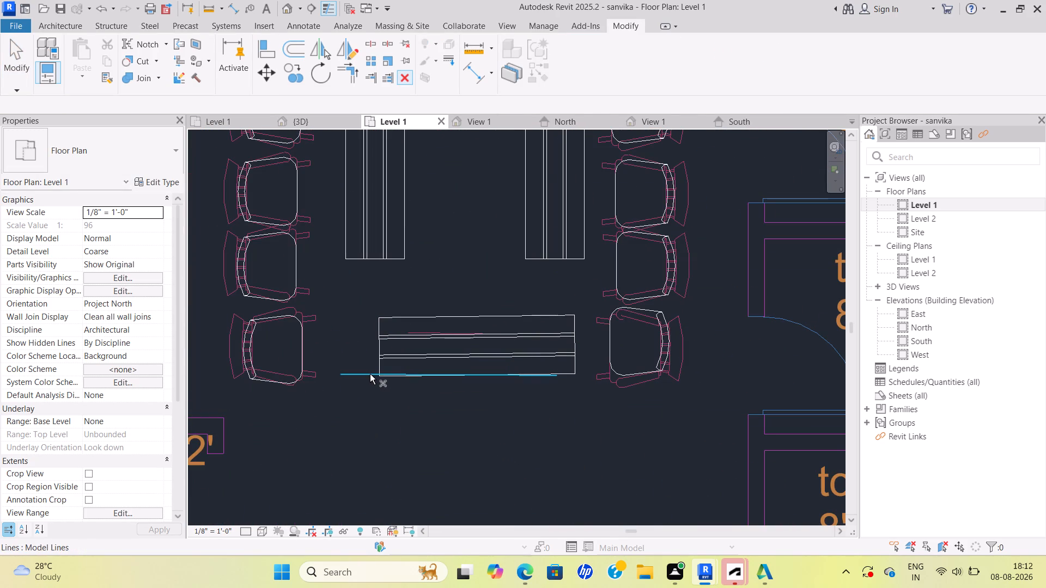
key("Delete")
Delete the 6-inch furniture line segment above the right-hand vertical bench in the working area.
scroll(376, 377, "down", 9)
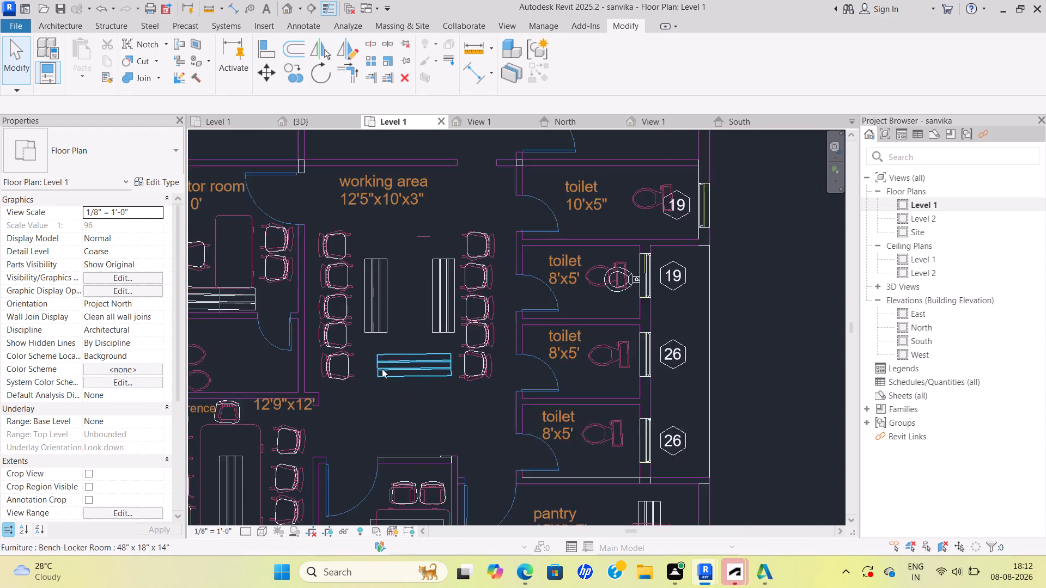
scroll(382, 369, "down", 2)
scroll(418, 271, "up", 6)
left_click(391, 322)
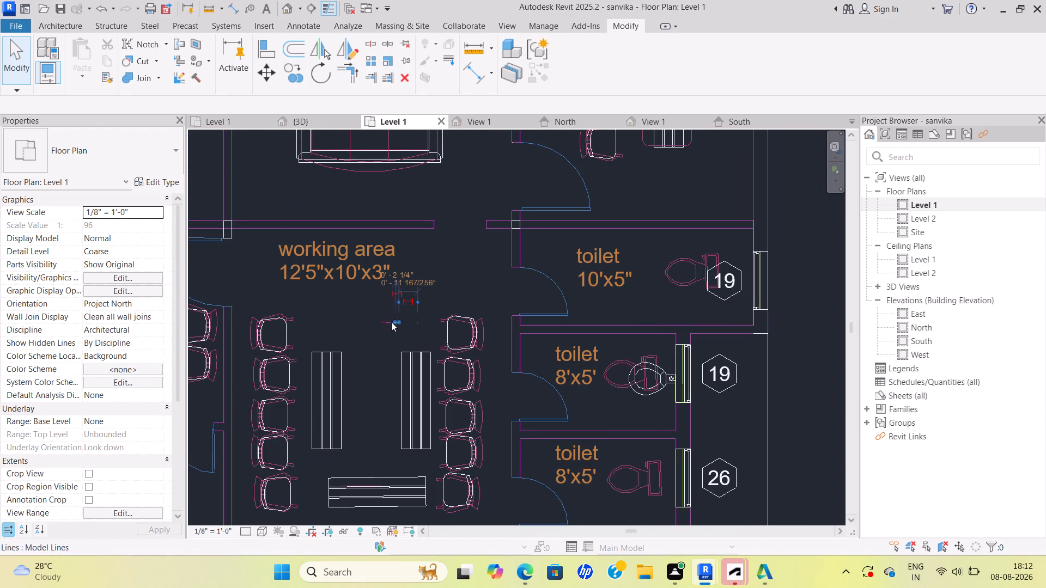
left_click(387, 321)
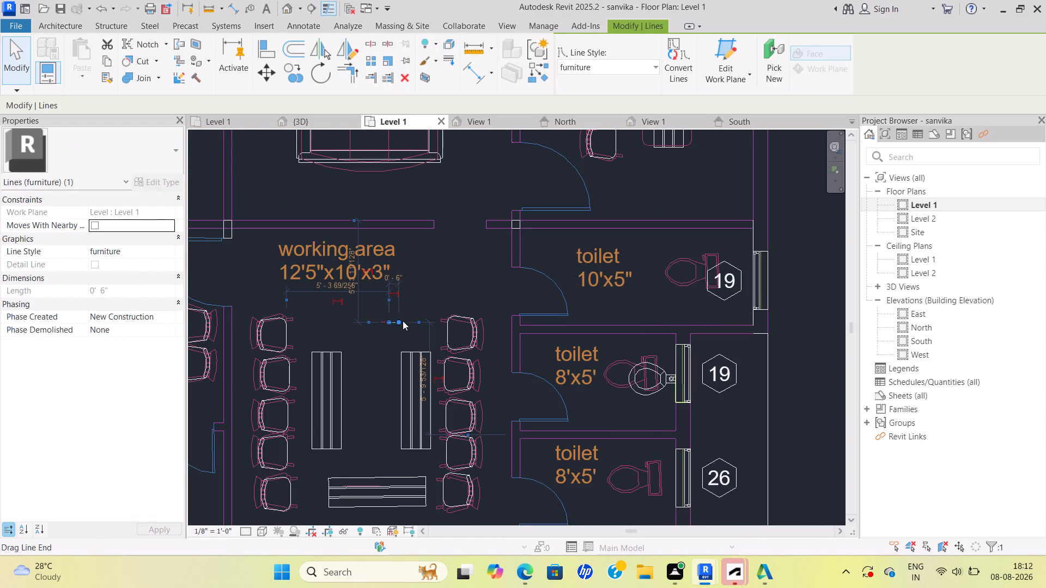
key("Delete")
key("Delete")
scroll(402, 318, "down", 3)
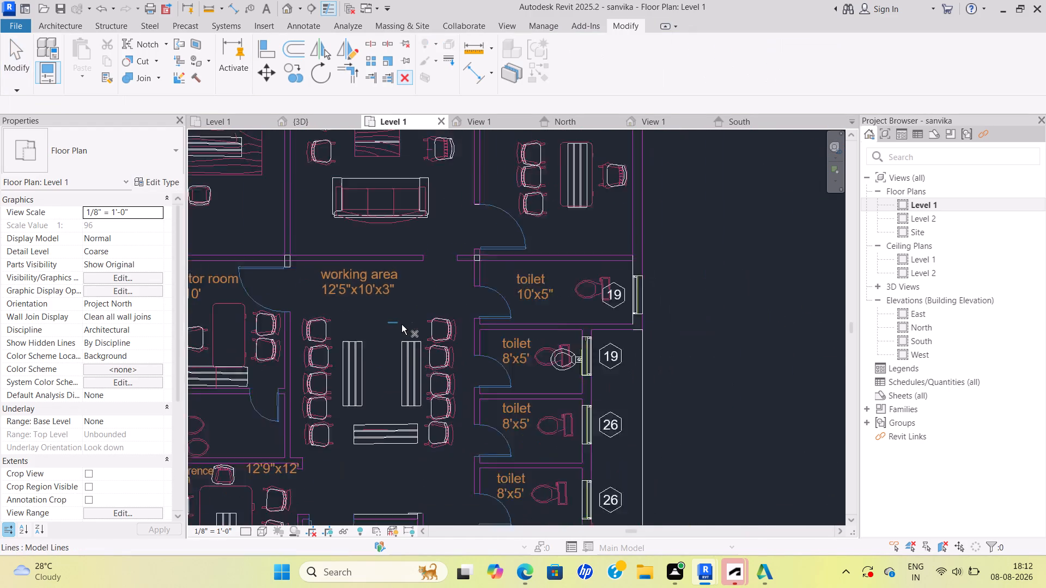
scroll(402, 324, "down", 6)
key("Escape")
Compare the 2D toilet families in the Water Closets folder and load Toilet-Domestic-3D for component placement.
middle_click_drag(367, 345, 439, 301)
scroll(479, 334, "up", 2)
scroll(473, 287, "up", 1)
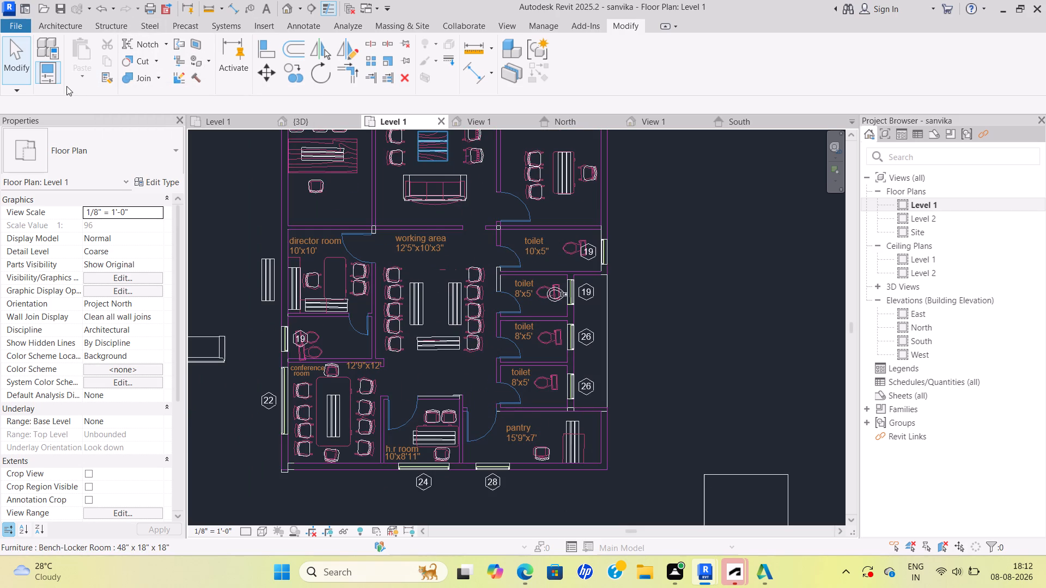
left_click(54, 26)
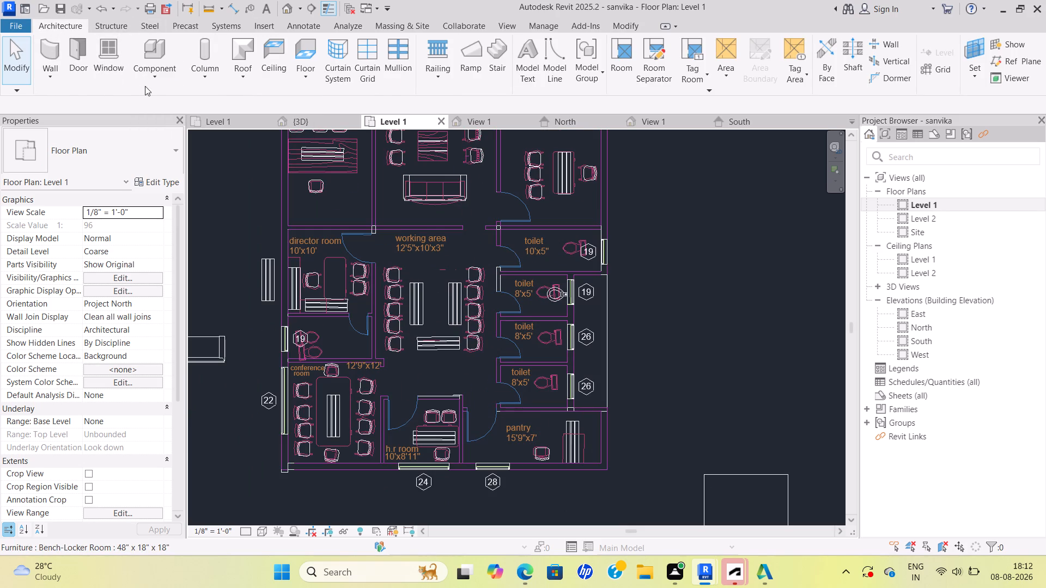
left_click(155, 76)
left_click(171, 99)
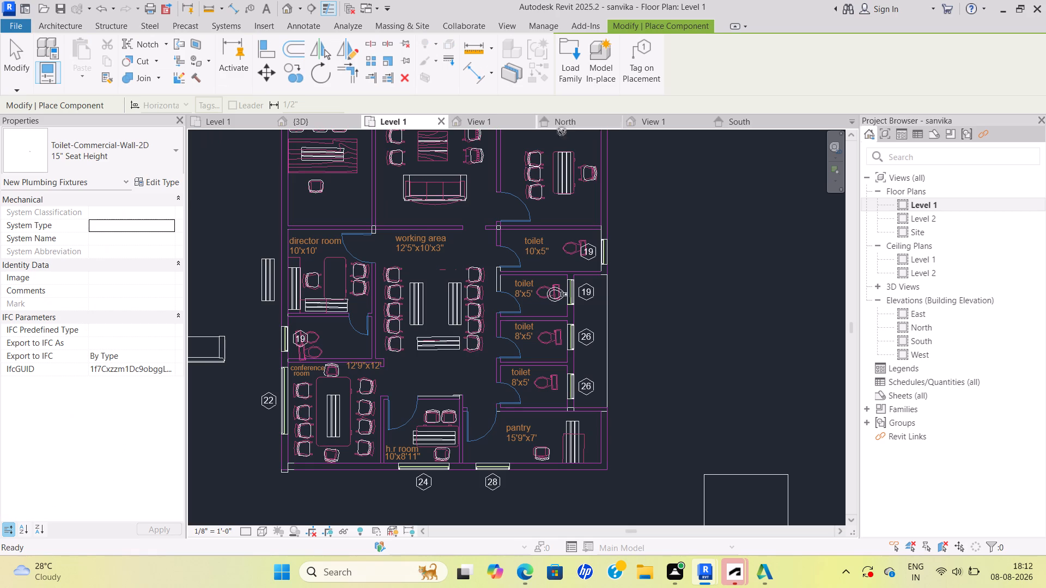
scroll(588, 249, "up", 12)
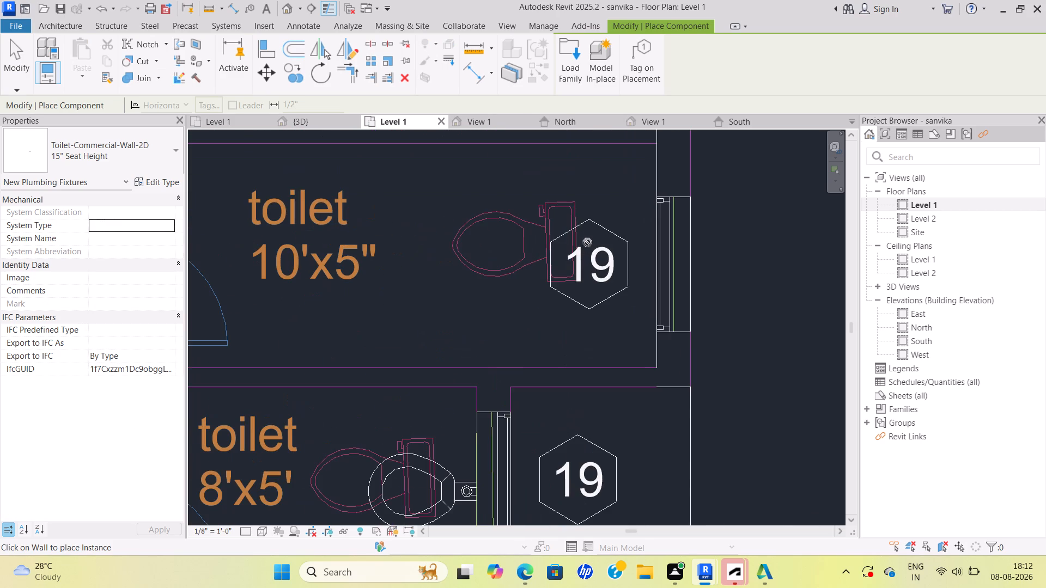
left_click(569, 66)
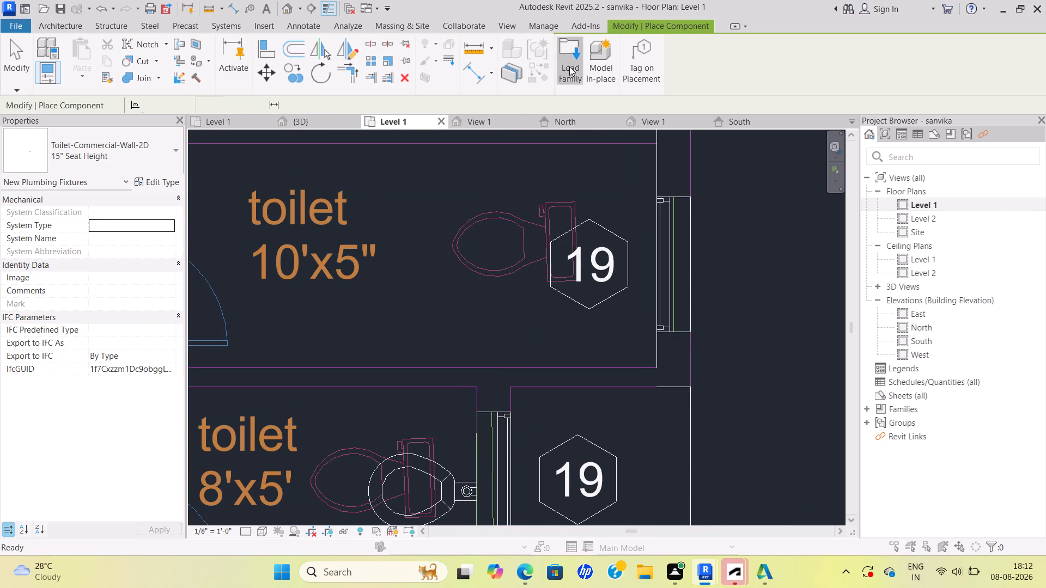
scroll(503, 199, "up", 3)
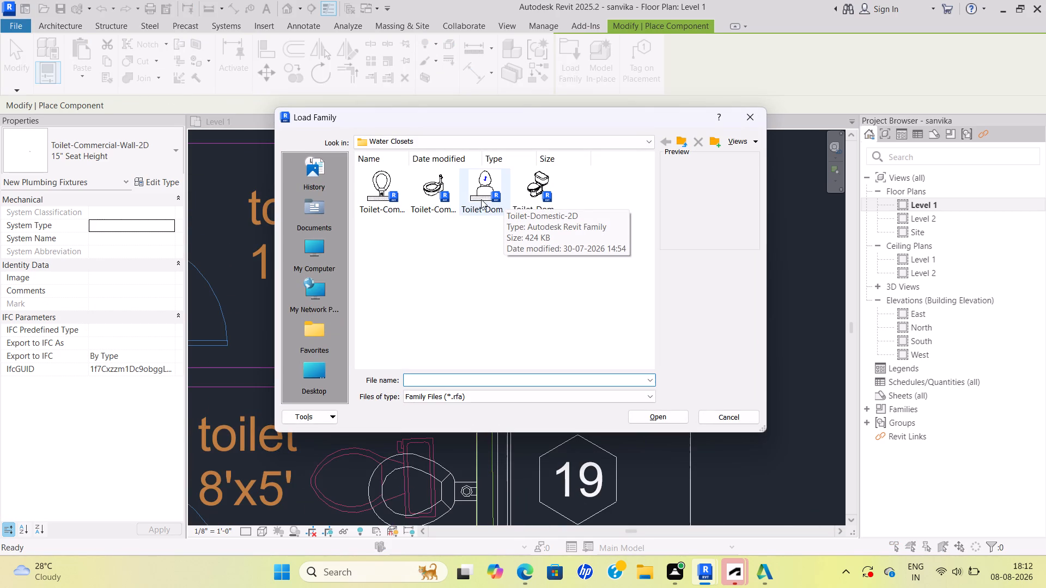
left_click(481, 199)
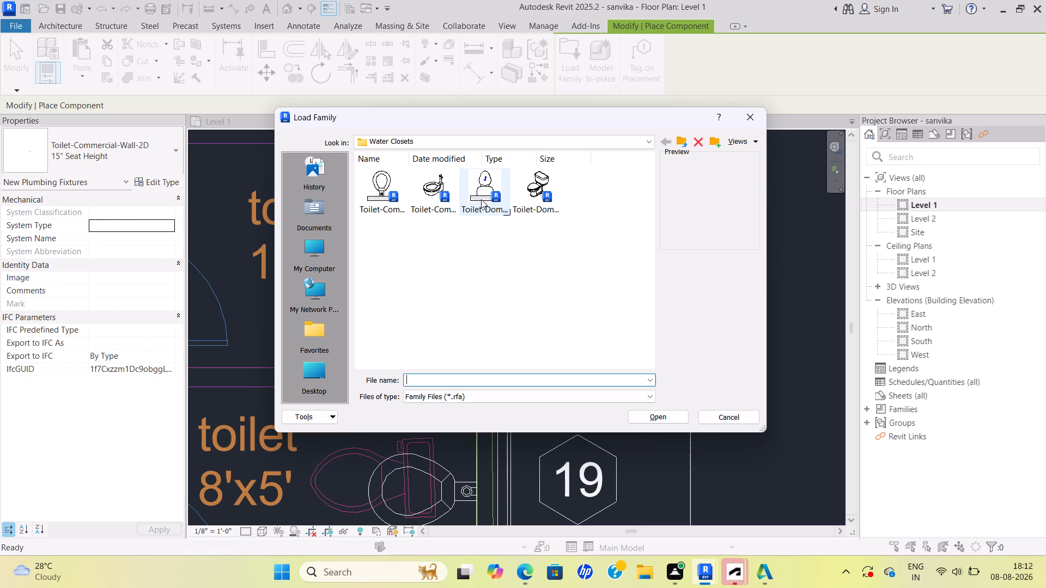
left_click(376, 181)
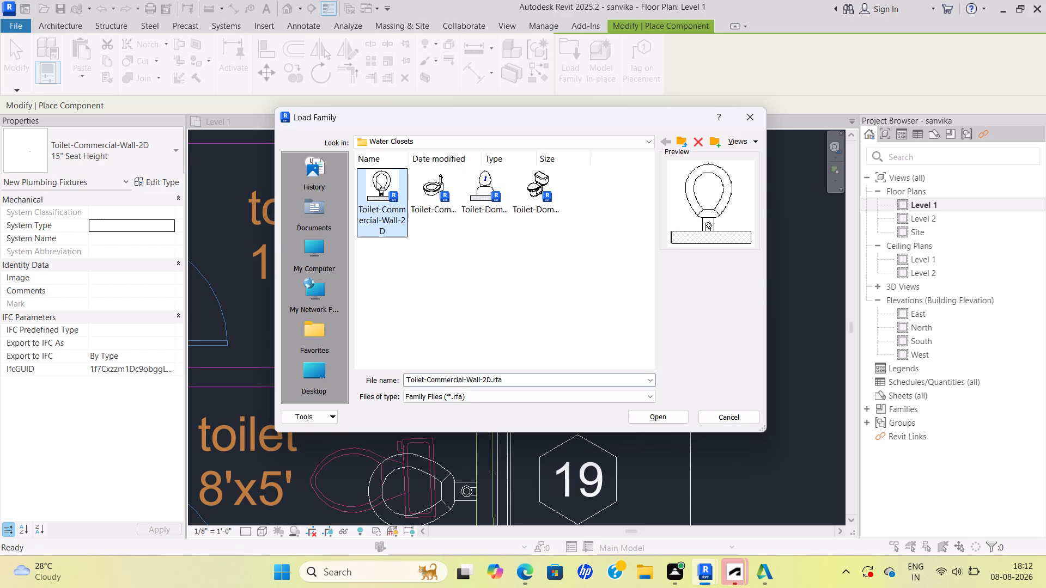
left_click(499, 206)
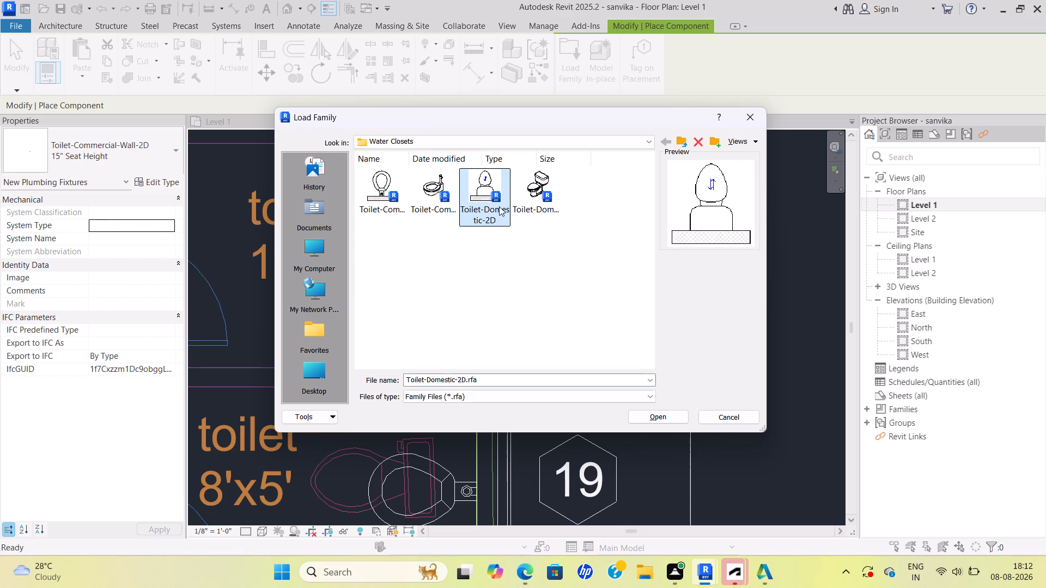
left_click(391, 205)
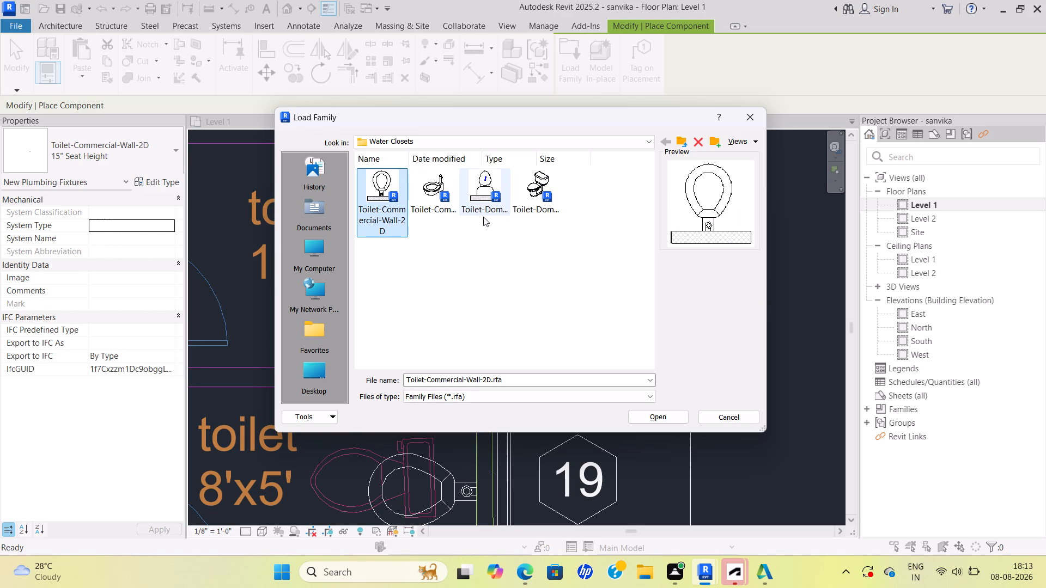
left_click(490, 209)
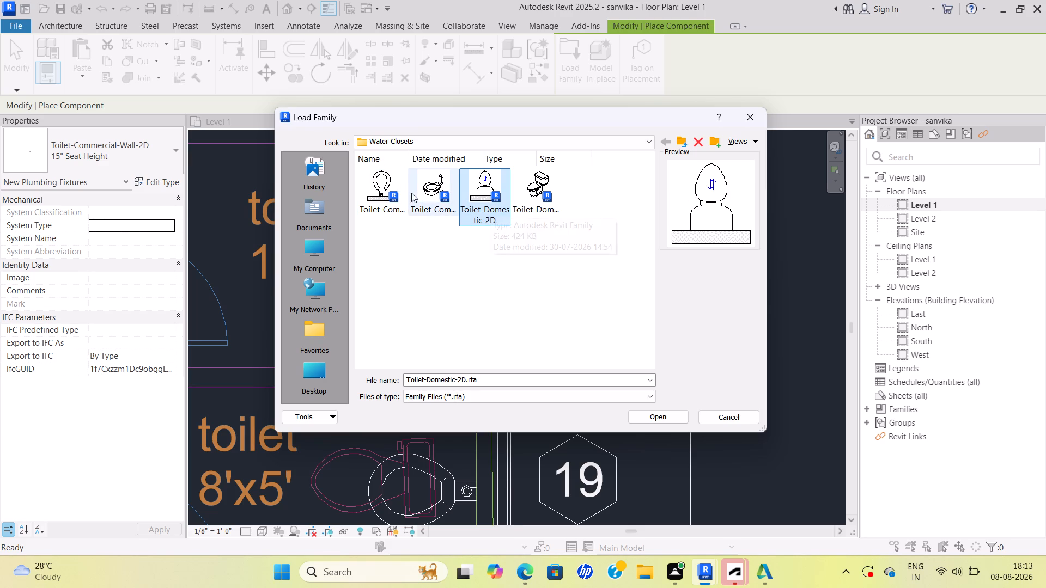
left_click(396, 202)
scroll(703, 222, "up", 2)
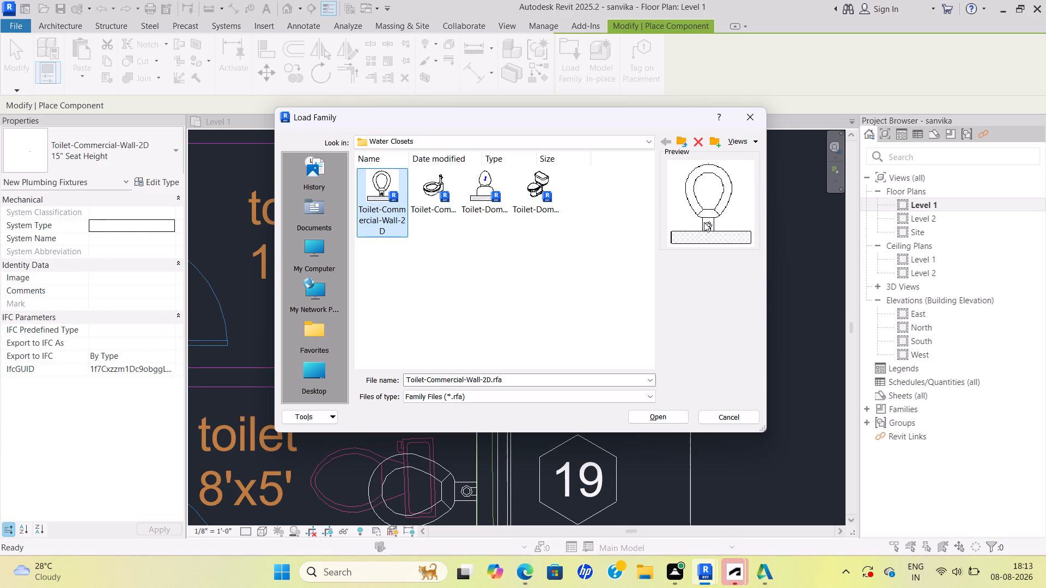
scroll(704, 222, "up", 9)
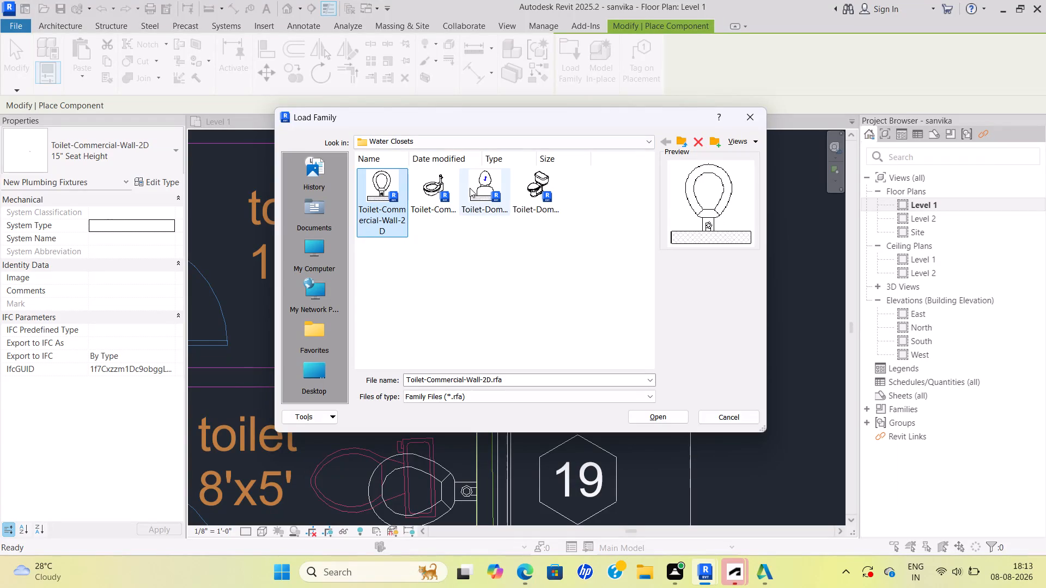
left_click(480, 193)
left_click(475, 193)
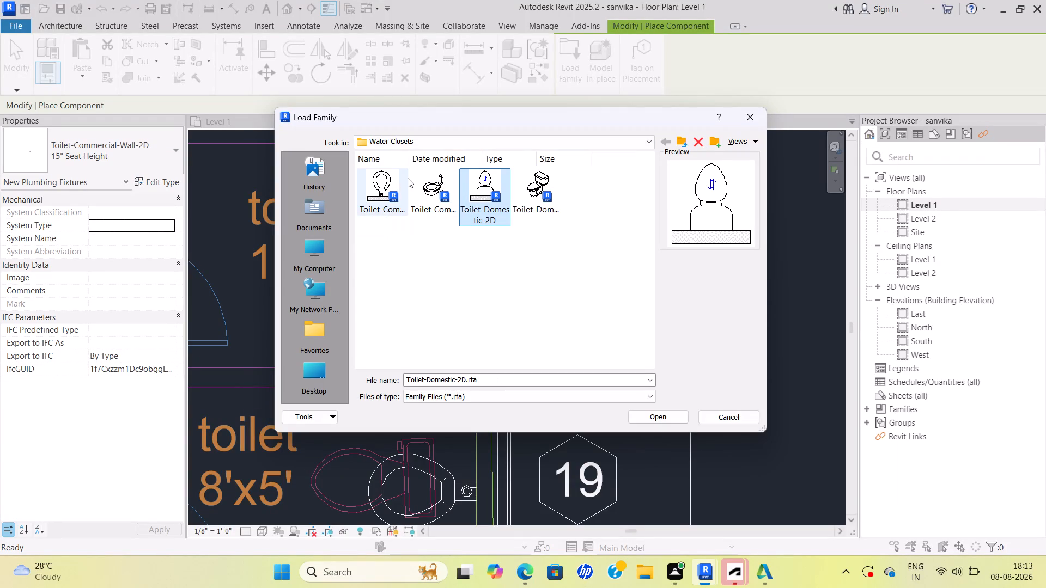
left_click(388, 178)
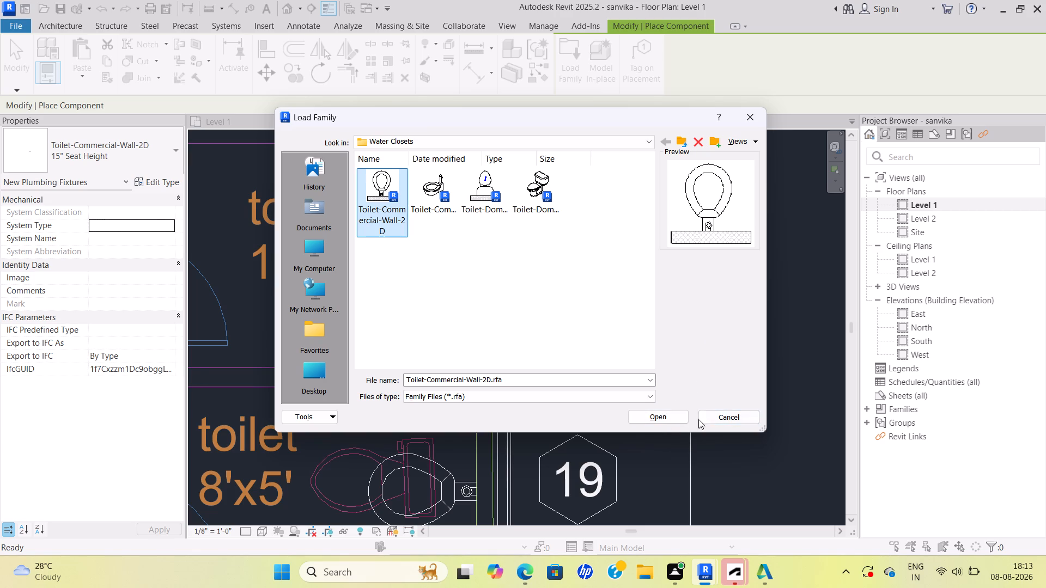
left_click(534, 201)
left_click(648, 416)
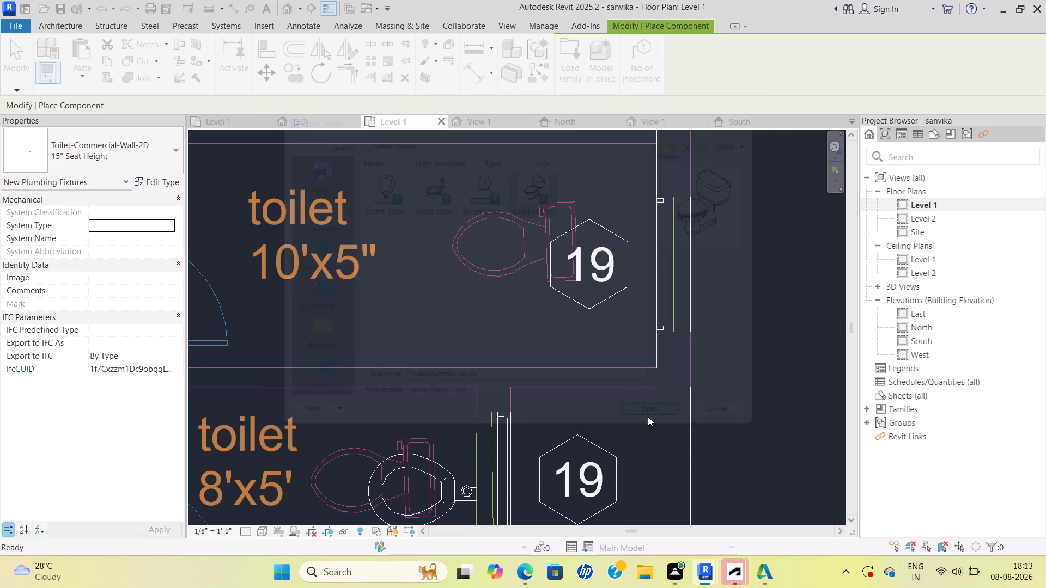
Place a Toilet-Domestic-3D over the drawn toilet outline in the 10'x5" toilet, rotated so its tank faces the window wall.
scroll(562, 332, "down", 3)
middle_click_drag(568, 332, 581, 430)
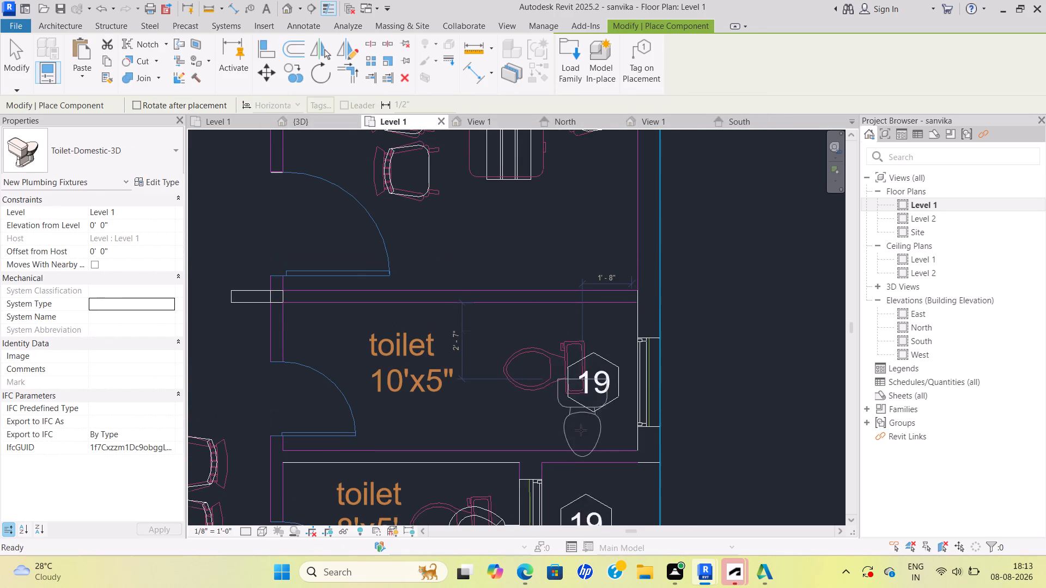
key("space")
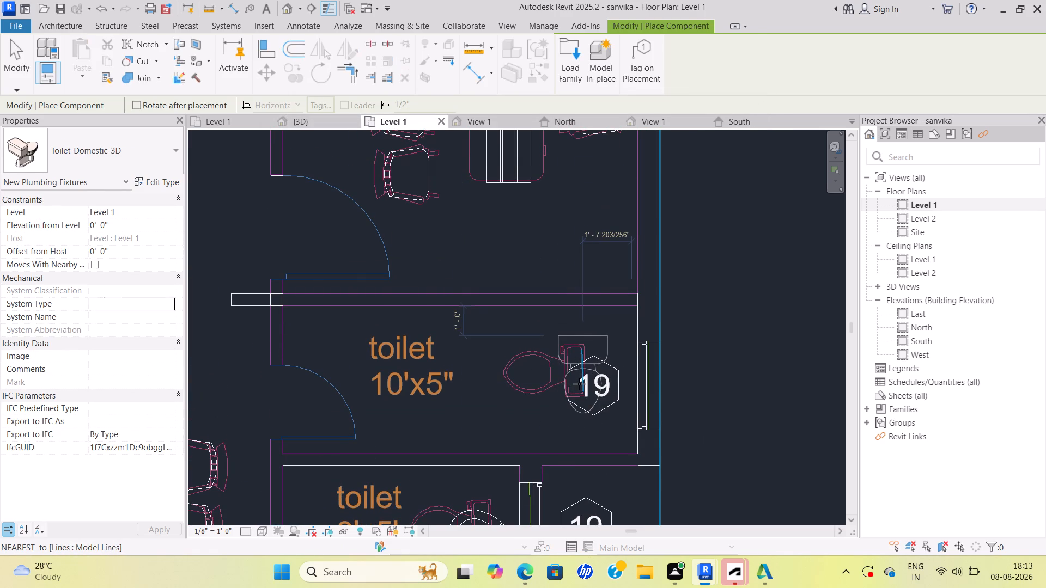
key("space")
key("space")
key("space")
key("space")
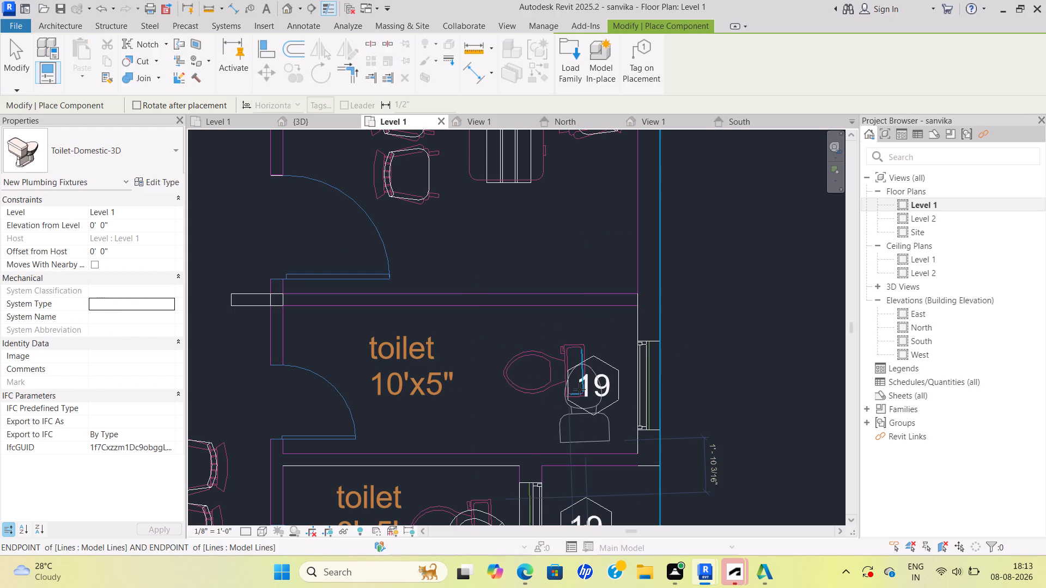
key("space")
key("space")
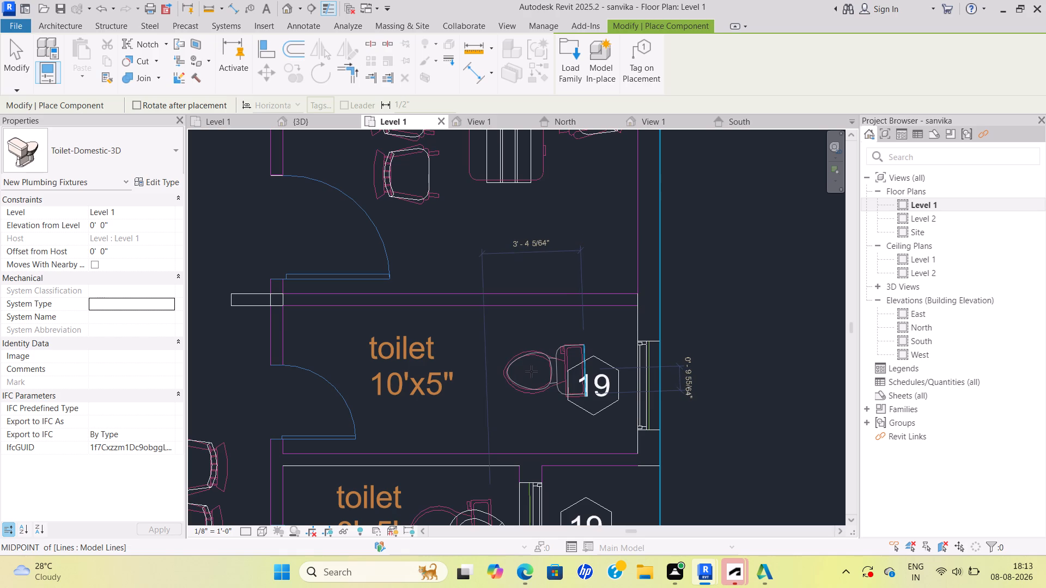
left_click(531, 371)
Place a Toilet-Domestic-3D over the drawn toilet outline in the 8'x5' toilet directly below the 10'x5" toilet.
scroll(532, 400, "down", 3)
middle_click_drag(533, 412, 532, 315)
middle_click_drag(532, 295, 533, 290)
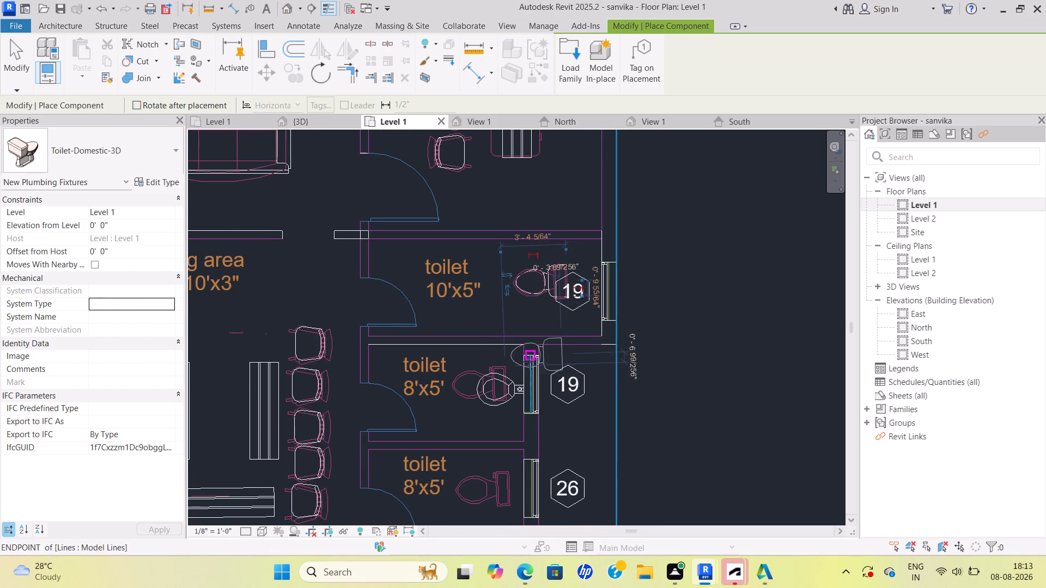
scroll(503, 383, "up", 1)
middle_click_drag(486, 387, 546, 387)
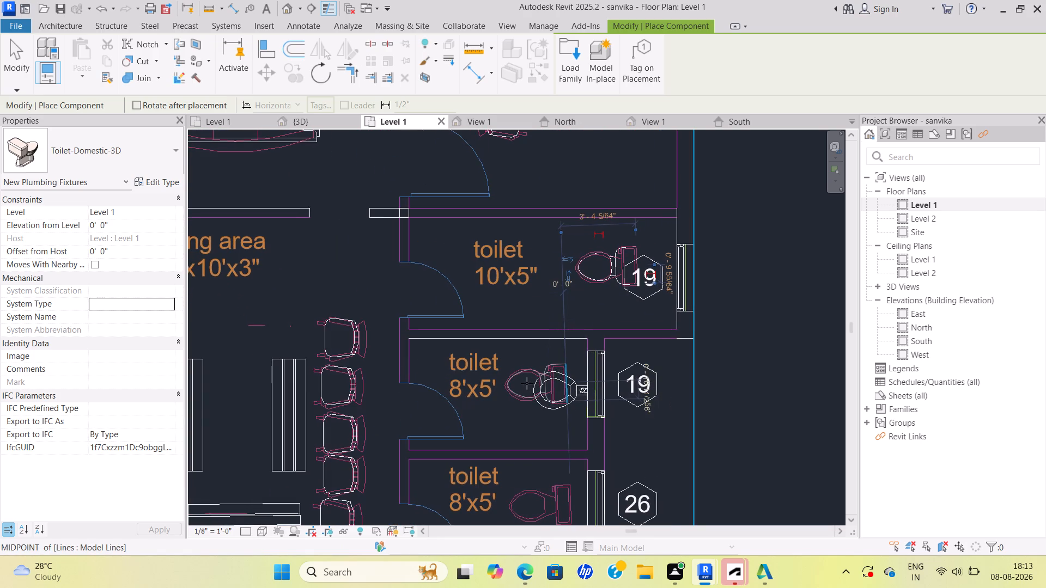
scroll(528, 383, "up", 5)
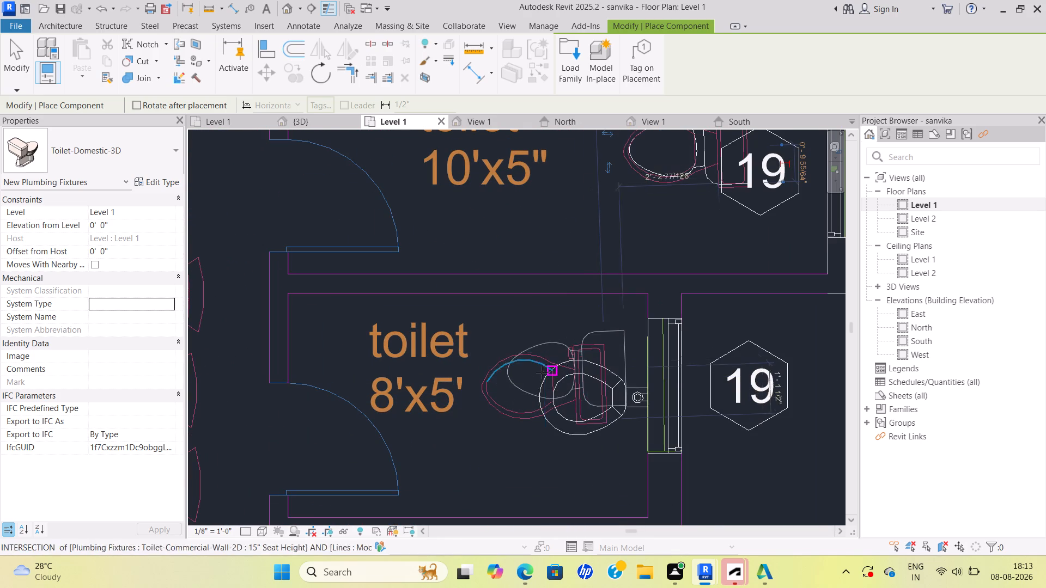
scroll(532, 380, "up", 3)
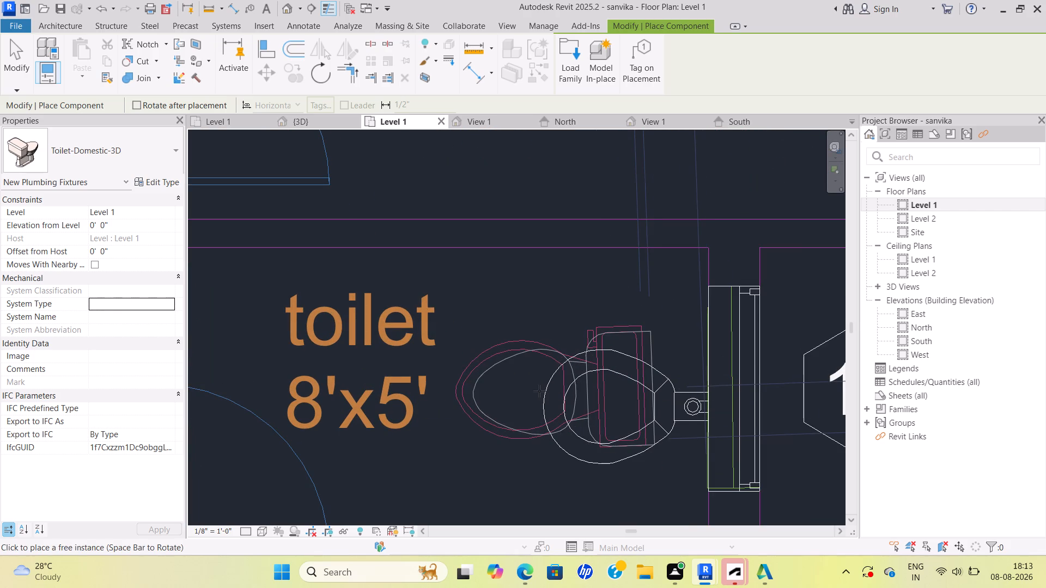
scroll(537, 391, "up", 3)
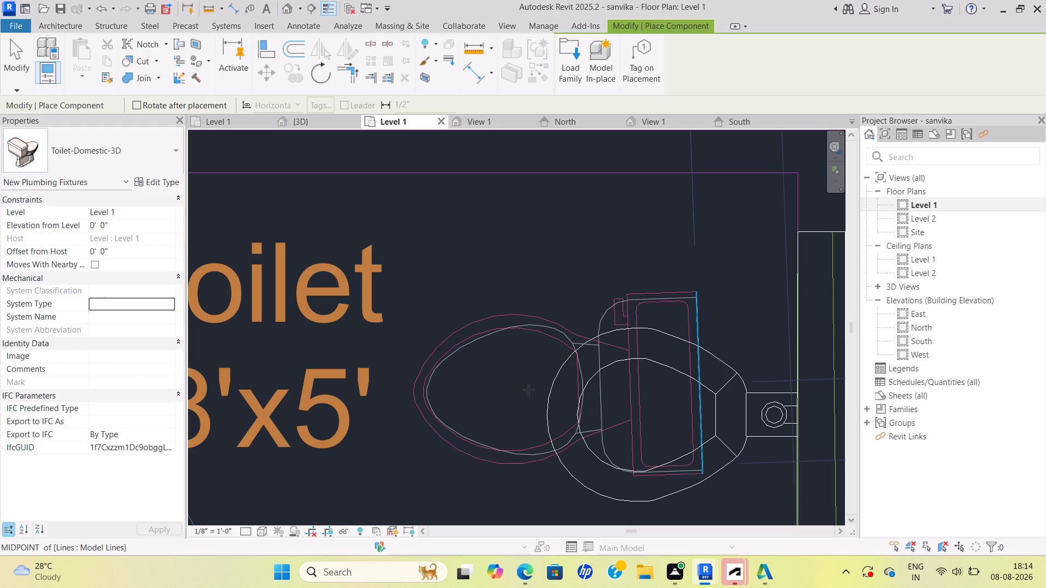
left_click(528, 390)
Place a Toilet-Domestic-3D over the drawn toilet outline in the middle 8'x5' toilet.
scroll(532, 390, "down", 3)
middle_click_drag(533, 385, 544, 277)
scroll(539, 333, "down", 5)
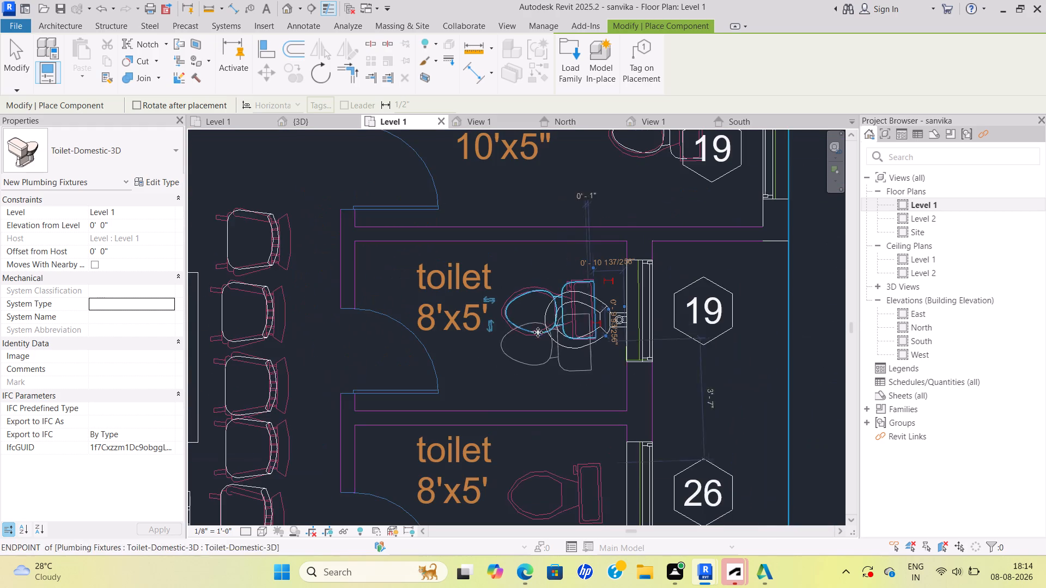
scroll(538, 332, "down", 3)
middle_click_drag(550, 381, 580, 296)
scroll(571, 340, "up", 4)
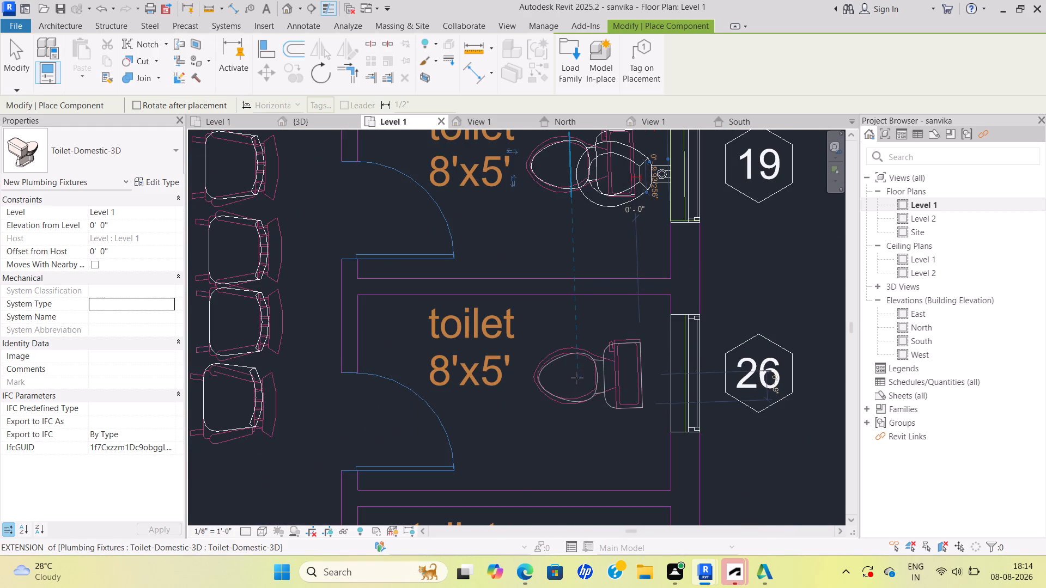
left_click(581, 375)
Place a Toilet-Domestic-3D over the drawn toilet outline in the lowest 8'x5' toilet, nearest the pantry.
scroll(581, 375, "down", 5)
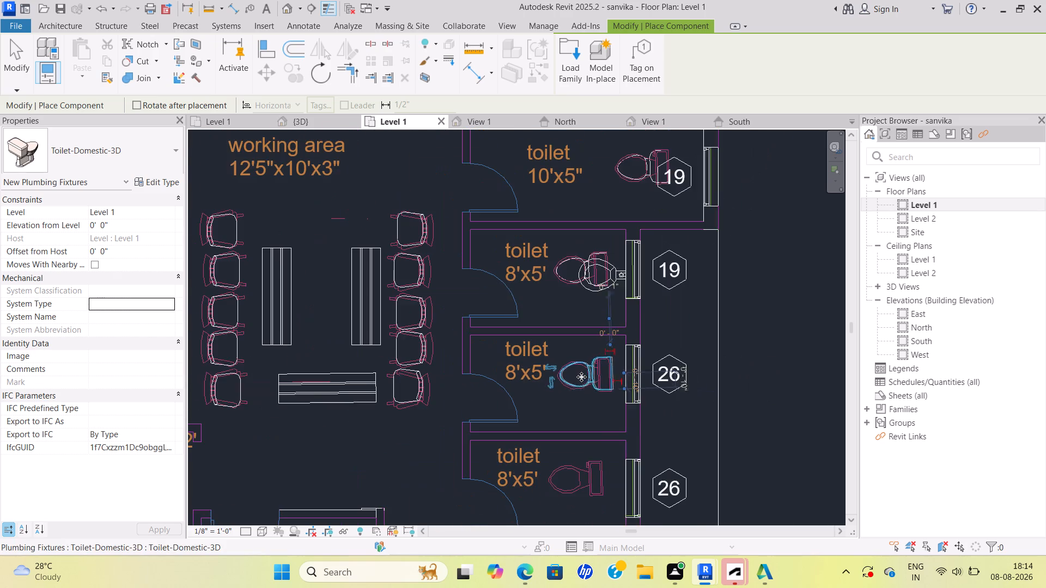
scroll(589, 445, "down", 1)
middle_click_drag(593, 447, 596, 391)
scroll(595, 390, "down", 1)
scroll(590, 403, "up", 4)
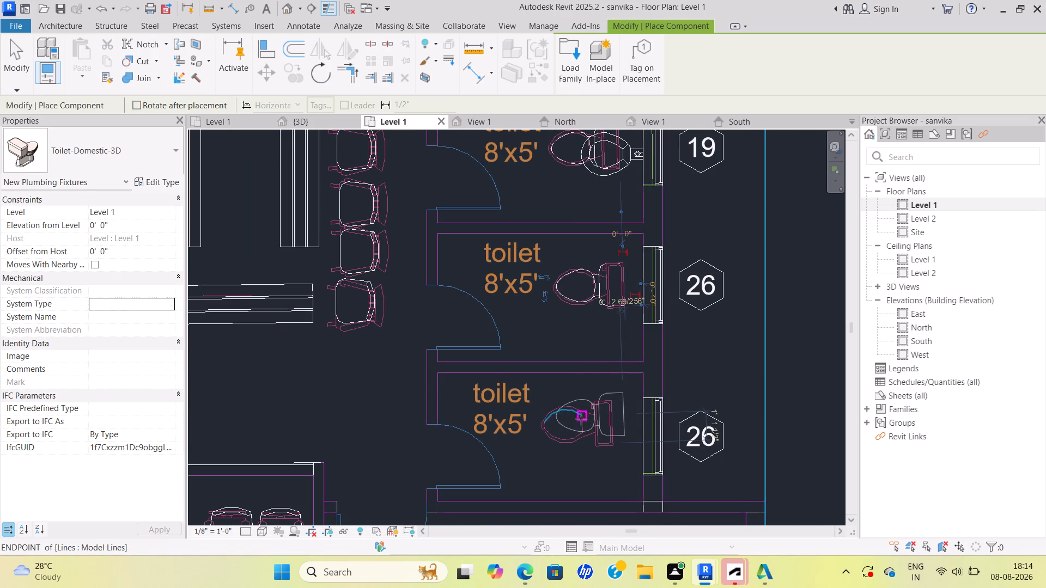
left_click(570, 424)
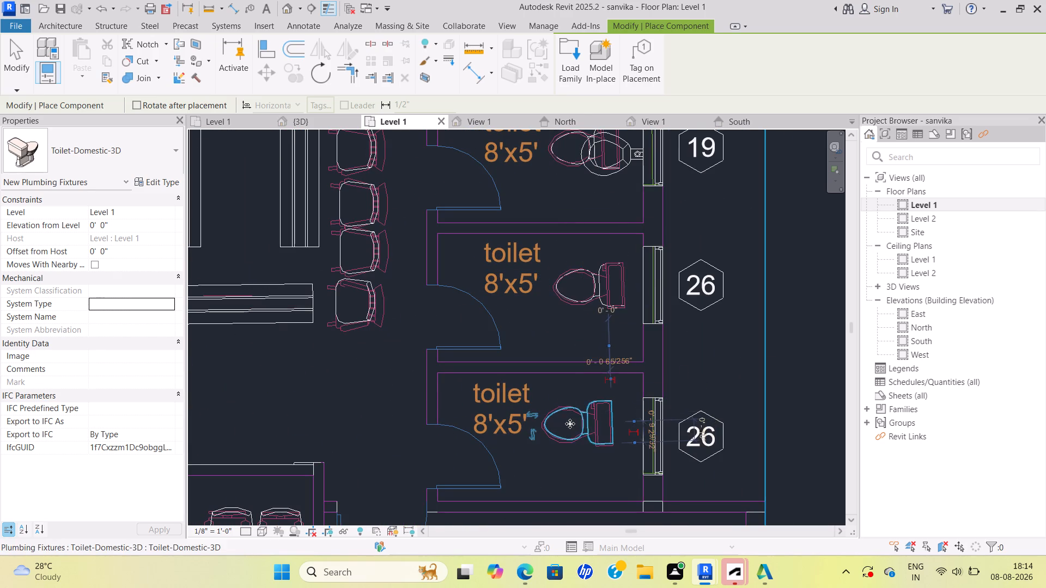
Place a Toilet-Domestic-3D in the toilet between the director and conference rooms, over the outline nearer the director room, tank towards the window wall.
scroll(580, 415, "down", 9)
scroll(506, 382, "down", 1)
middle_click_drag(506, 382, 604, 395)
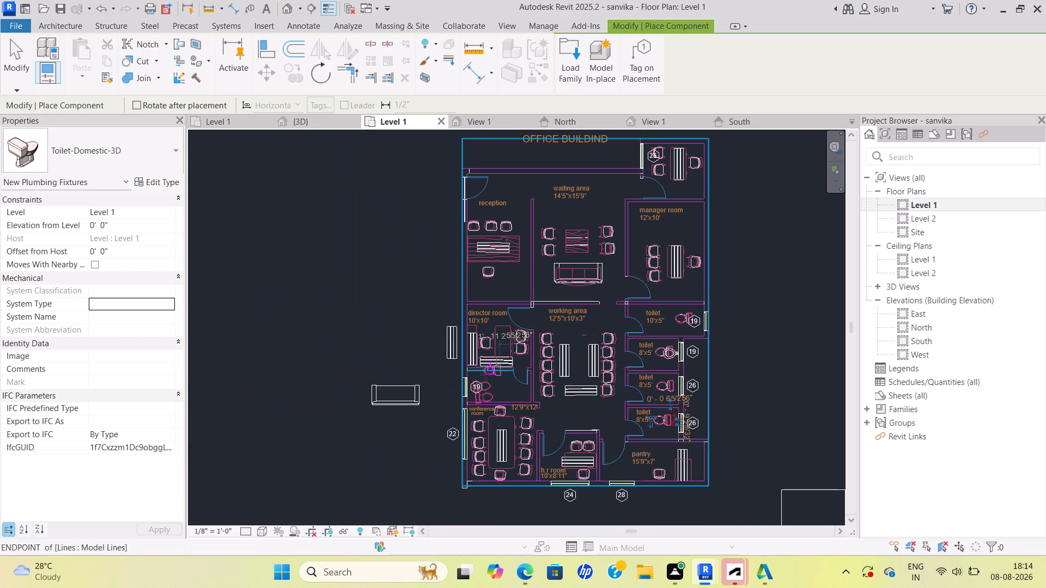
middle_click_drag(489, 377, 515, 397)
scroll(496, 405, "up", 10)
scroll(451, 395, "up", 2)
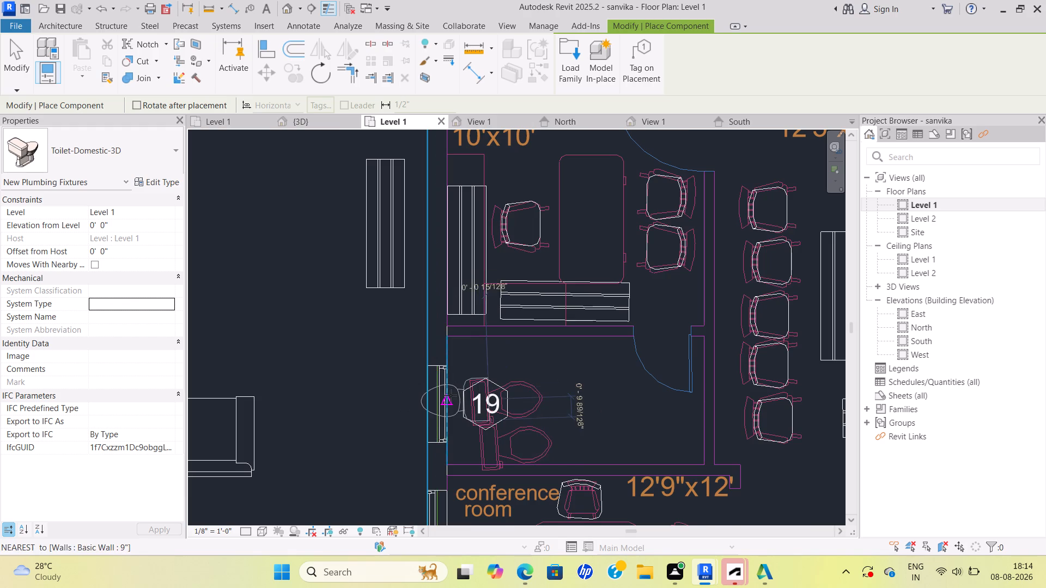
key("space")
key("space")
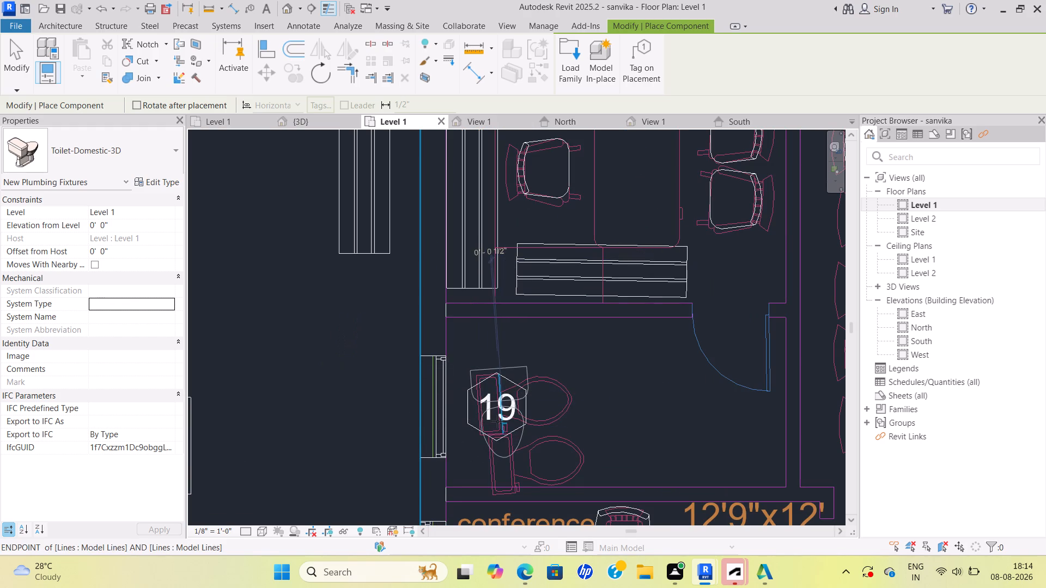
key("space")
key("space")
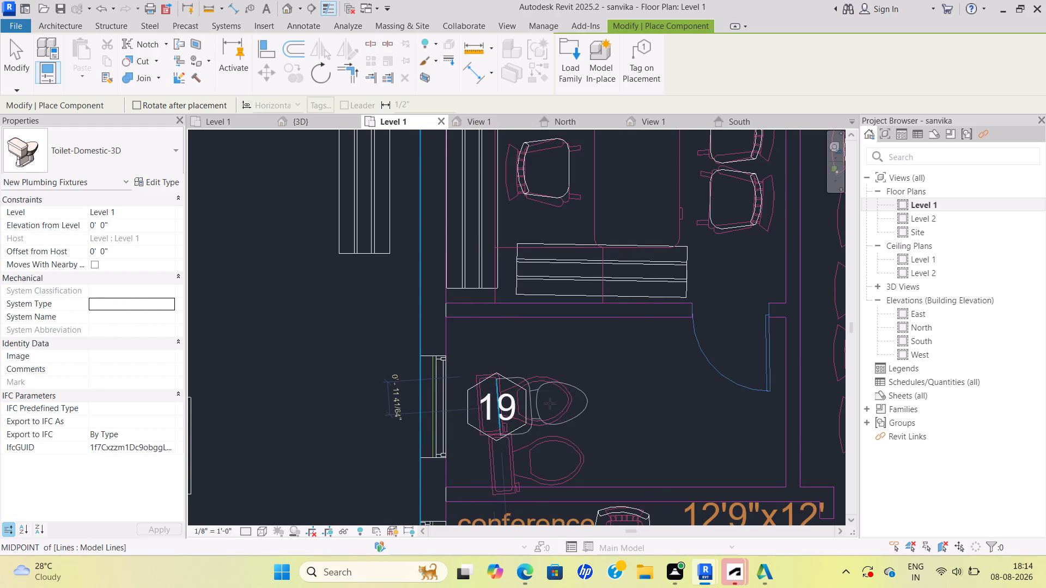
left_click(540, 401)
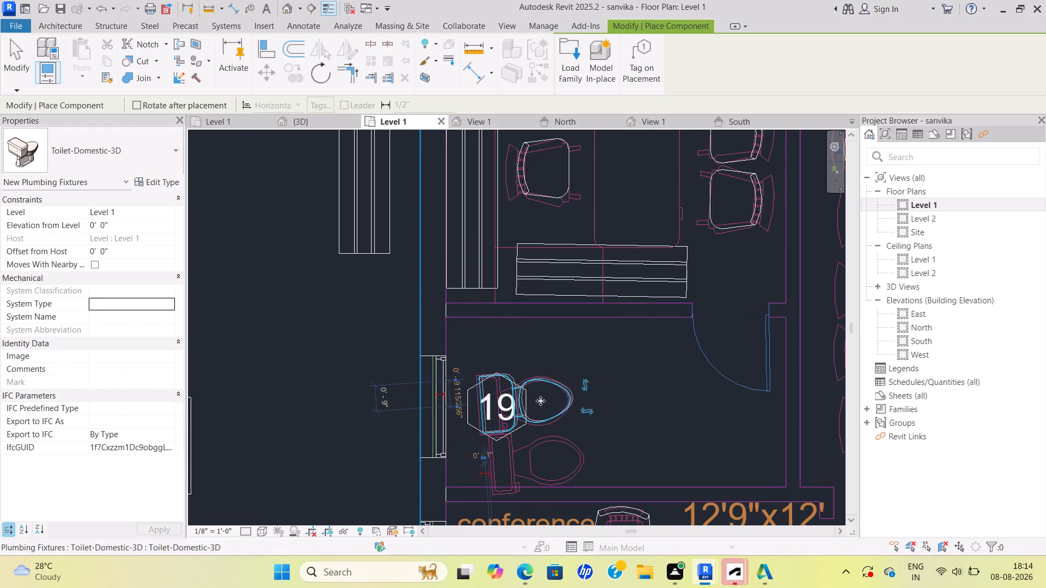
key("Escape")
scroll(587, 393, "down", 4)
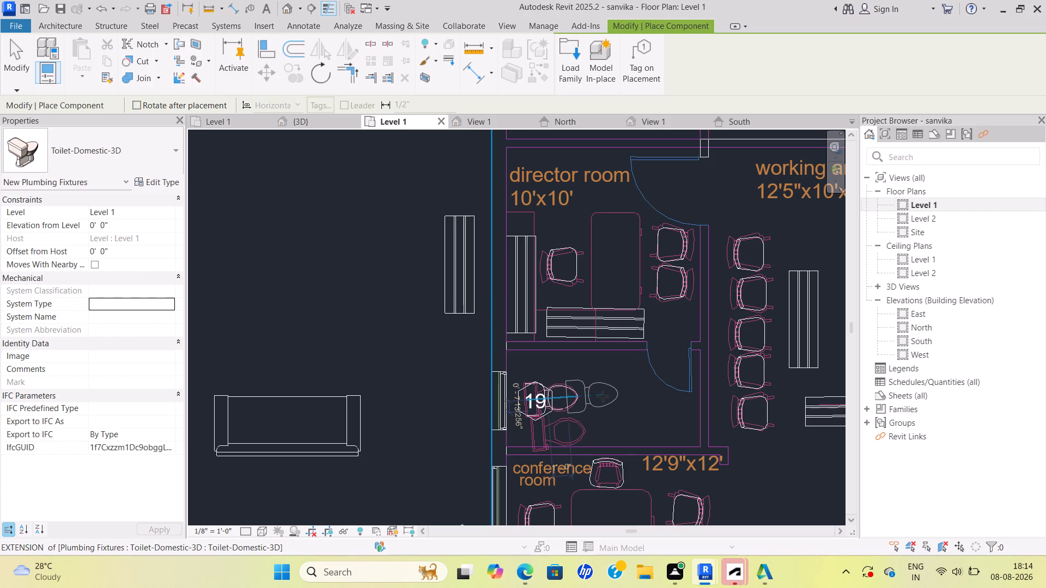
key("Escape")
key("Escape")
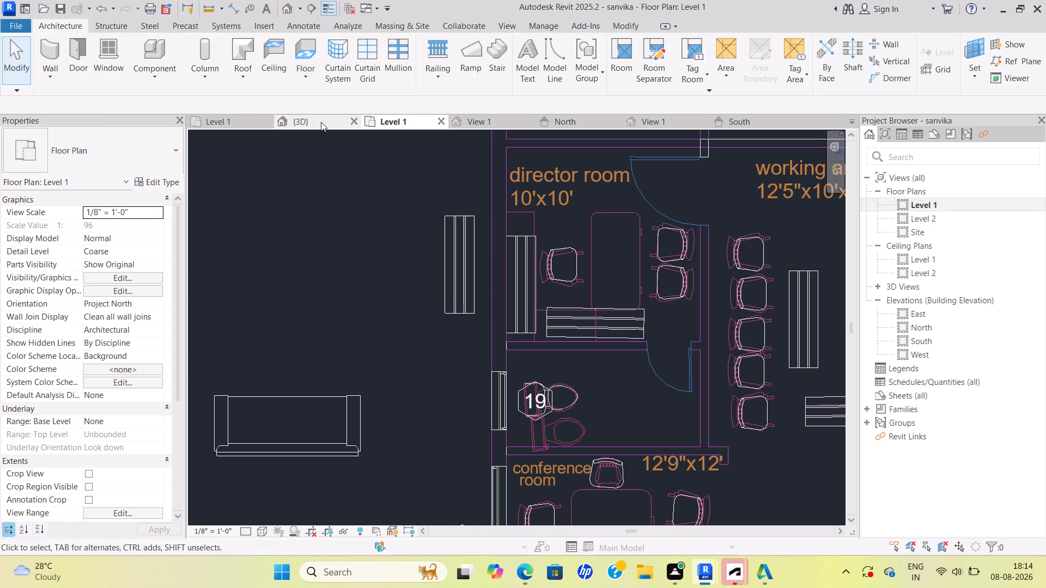
Examine the placed toilets and surrounding furniture in the 3D view from above and from several angles.
left_click(321, 122)
scroll(504, 327, "down", 3)
middle_click_drag(490, 354, 553, 217)
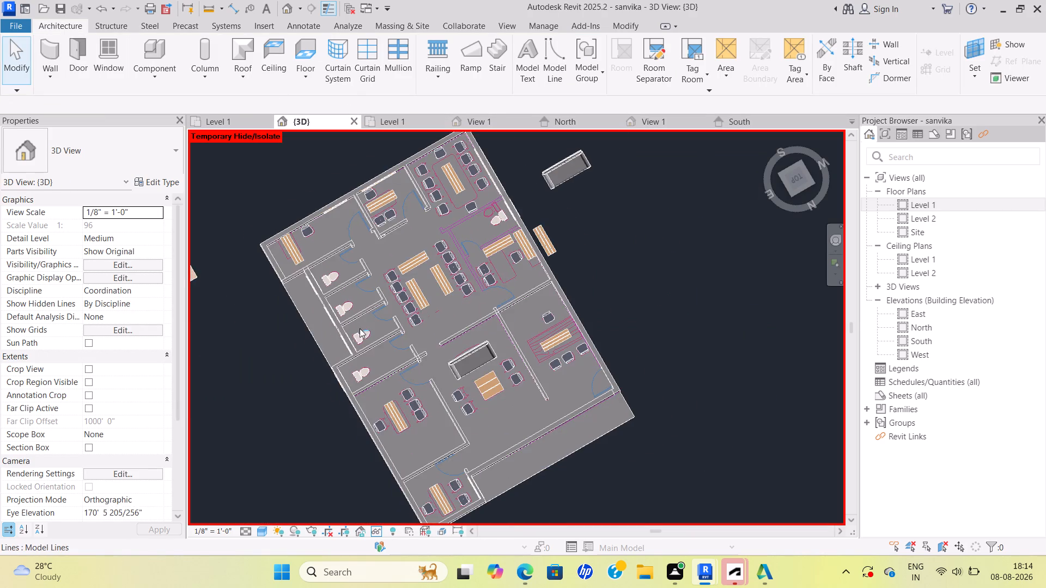
scroll(360, 327, "up", 18)
scroll(377, 352, "down", 3)
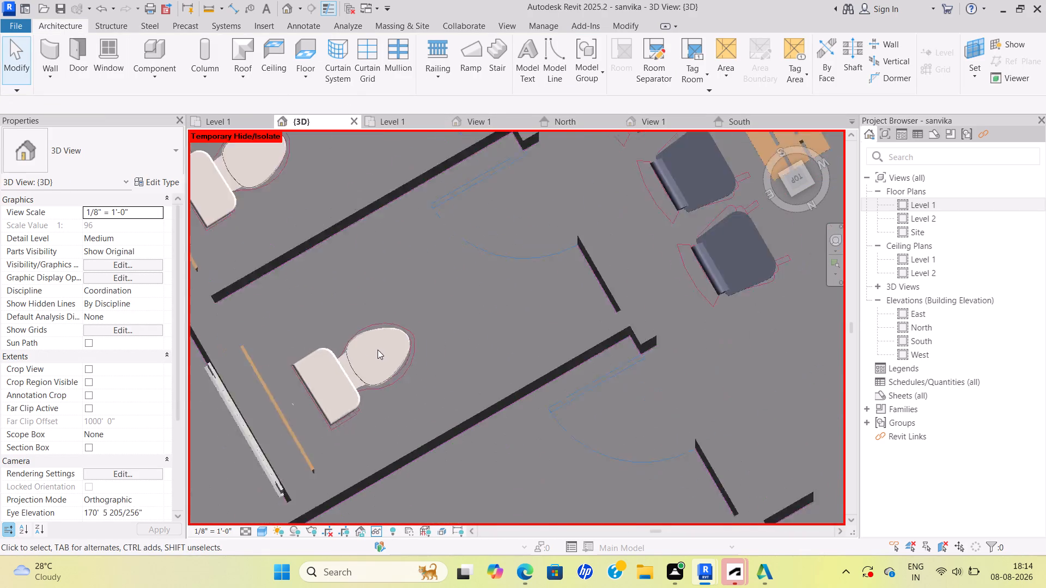
scroll(378, 350, "down", 9)
middle_click_drag(372, 341, 408, 315)
scroll(387, 256, "up", 2)
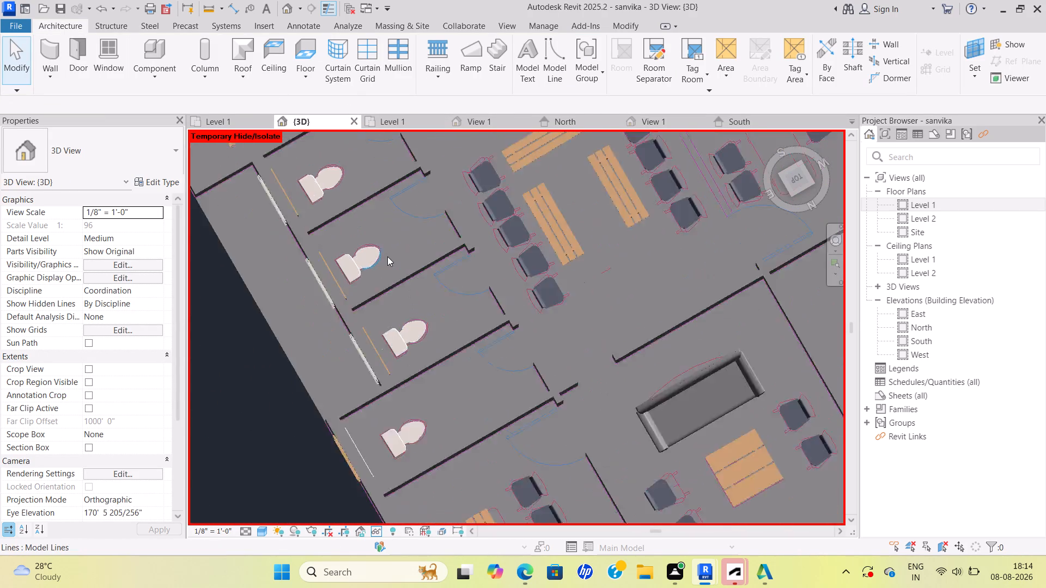
scroll(387, 256, "up", 3)
scroll(388, 256, "down", 4)
middle_click_drag(417, 343, 402, 312)
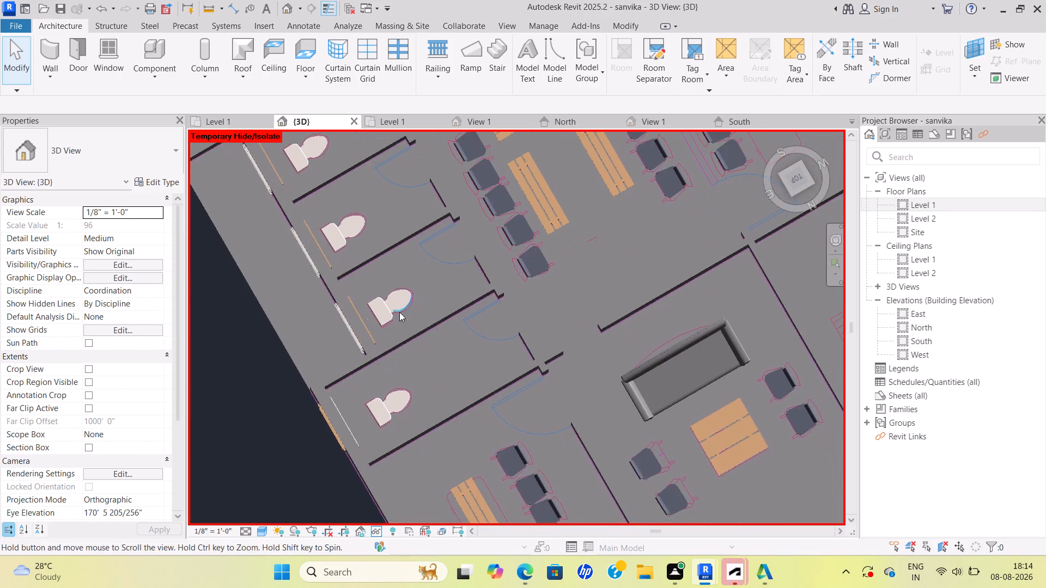
scroll(407, 367, "down", 4)
scroll(404, 316, "up", 8)
scroll(408, 365, "down", 1)
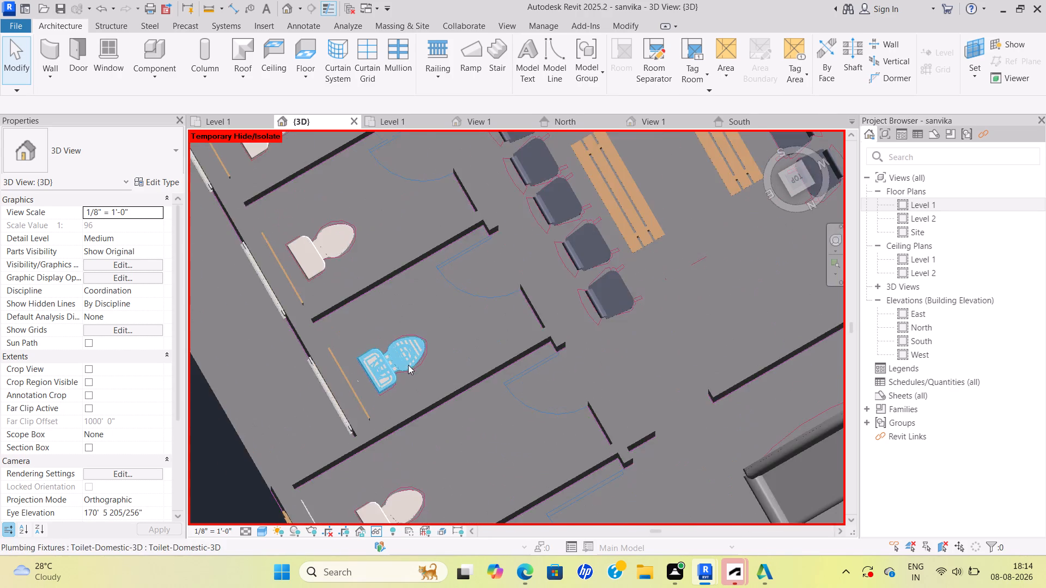
scroll(408, 365, "down", 1)
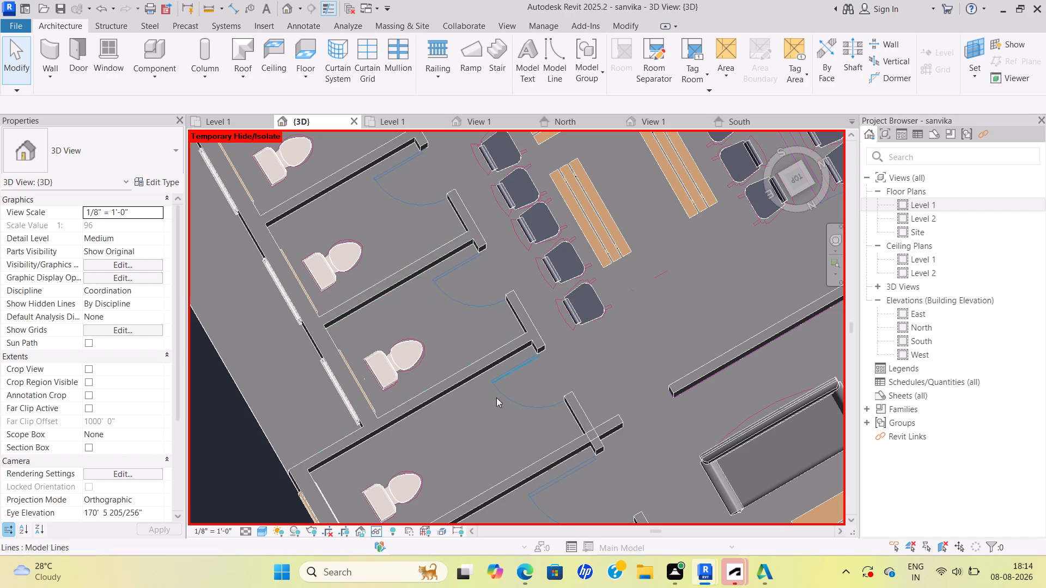
scroll(368, 417, "down", 4)
scroll(364, 415, "up", 1, "shift")
middle_click_drag(358, 407, 355, 394, "shift")
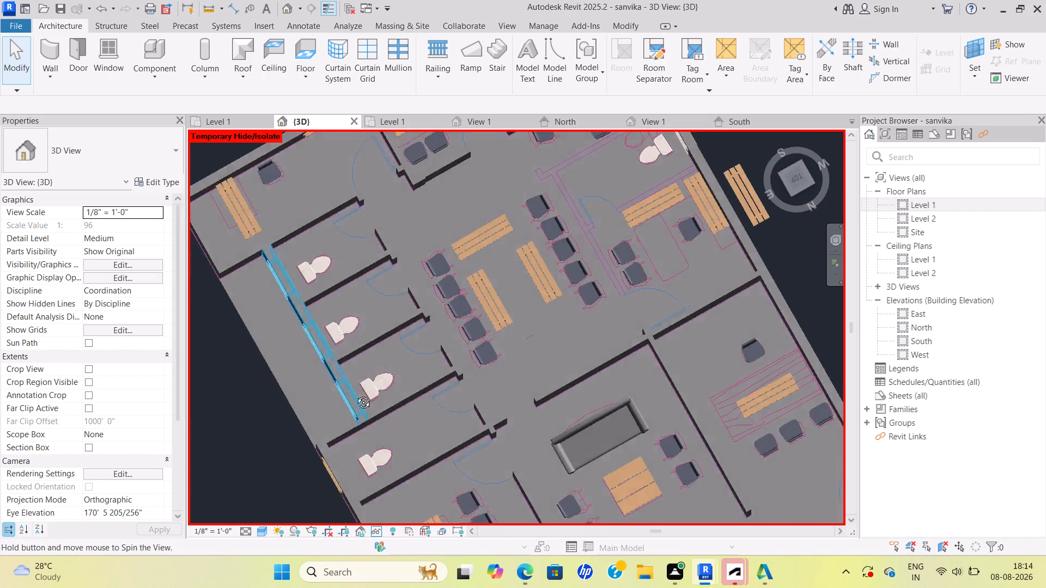
middle_click_drag(355, 394, 379, 327, "shift")
middle_click_drag(482, 347, 401, 366, "shift")
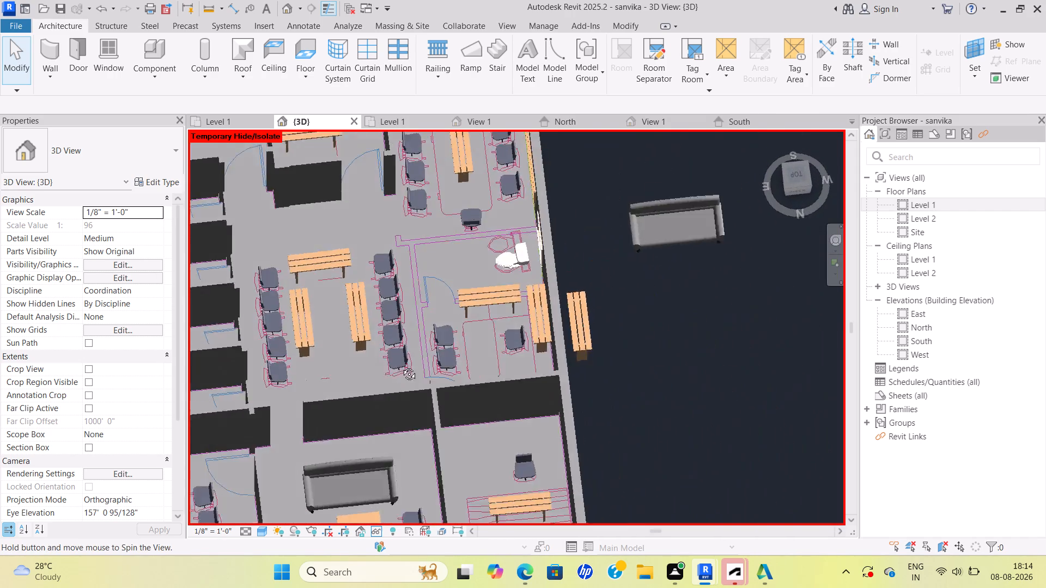
middle_click_drag(401, 366, 396, 369, "shift")
scroll(424, 340, "down", 2)
middle_click_drag(430, 326, 504, 328)
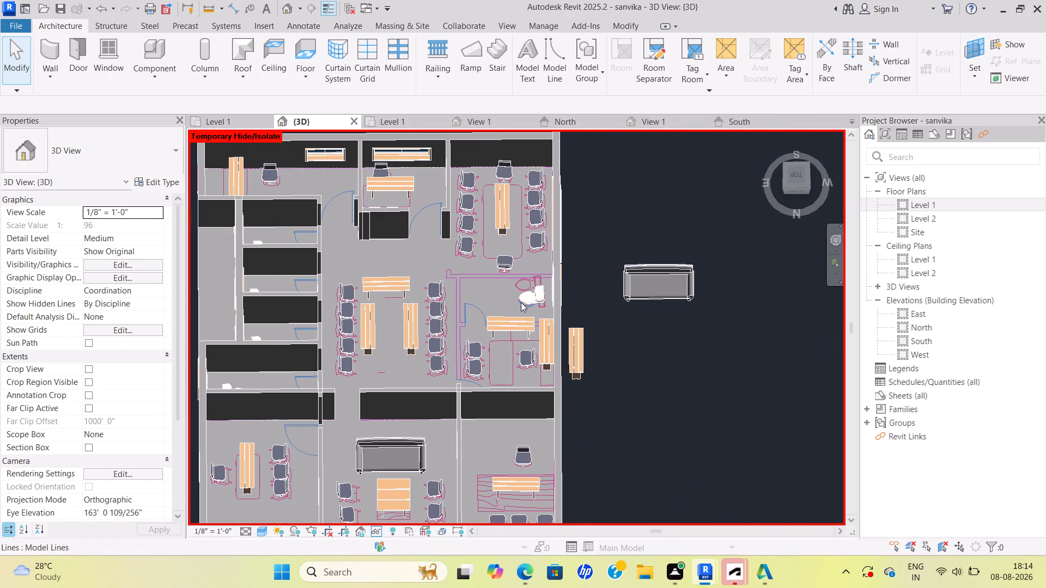
middle_click_drag(423, 316, 512, 295)
middle_click_drag(500, 307, 441, 338, "shift")
scroll(490, 314, "up", 1, "shift")
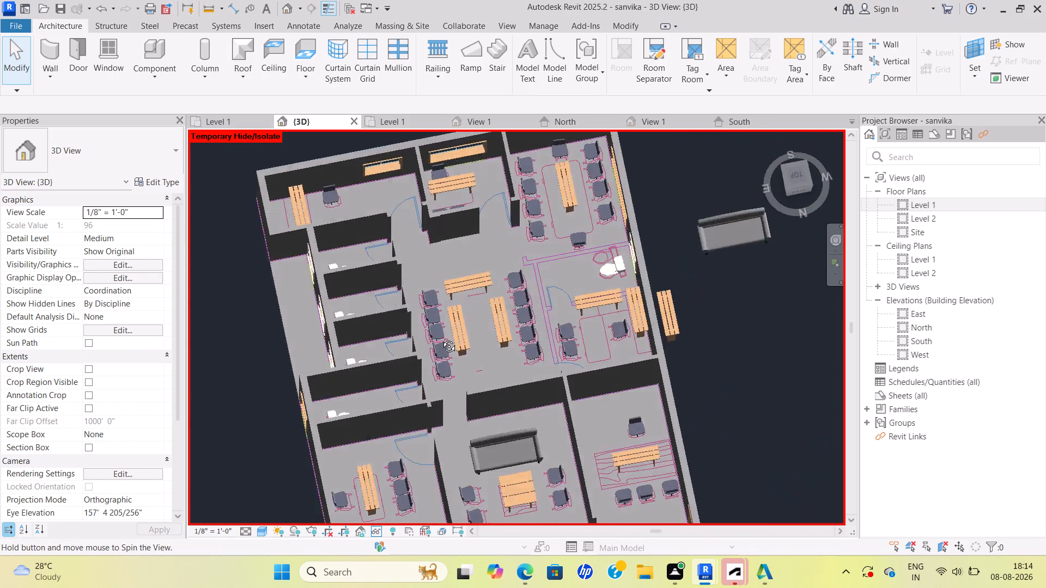
middle_click_drag(441, 338, 320, 341, "shift")
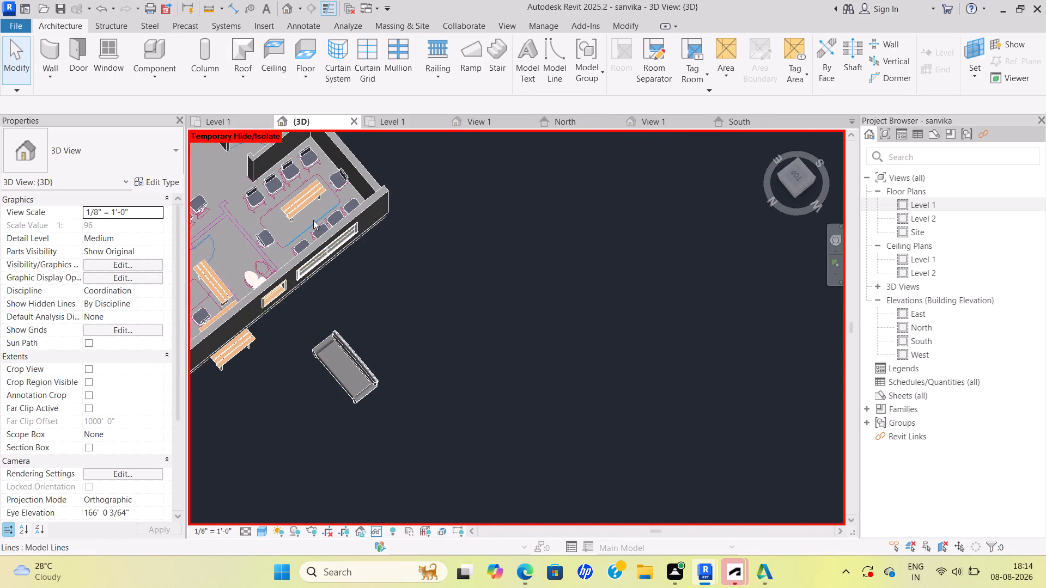
middle_click_drag(313, 220, 370, 255)
middle_click_drag(363, 236, 498, 260)
scroll(324, 267, "up", 2)
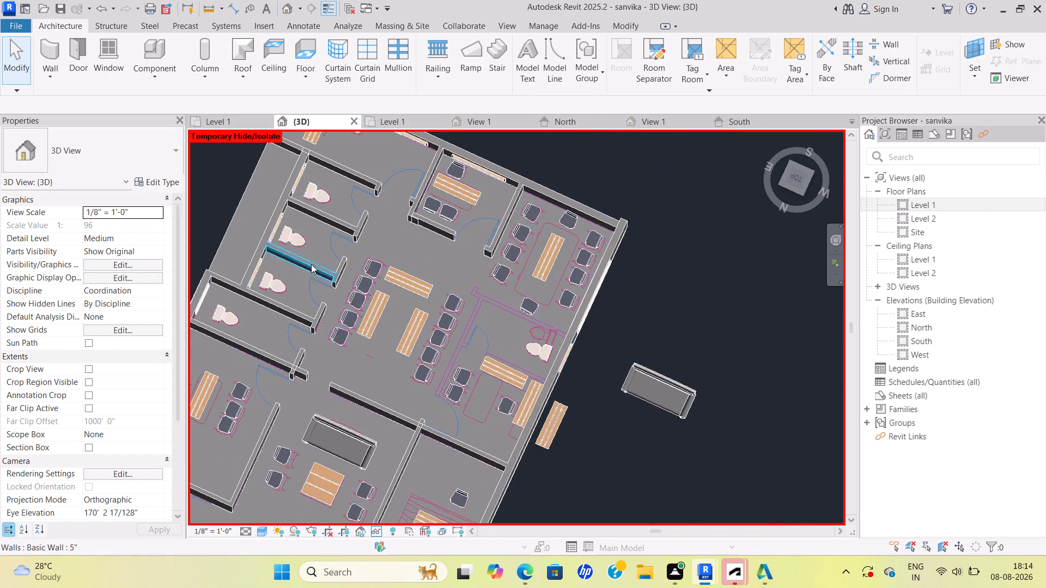
scroll(311, 264, "up", 3)
scroll(248, 301, "down", 3)
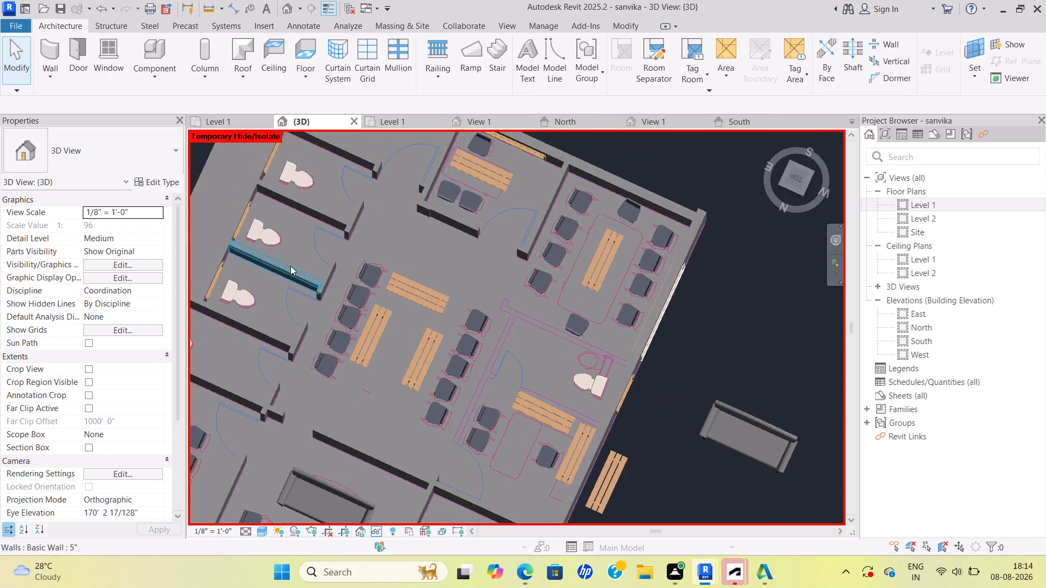
middle_click_drag(257, 333, 311, 299)
scroll(283, 317, "down", 2)
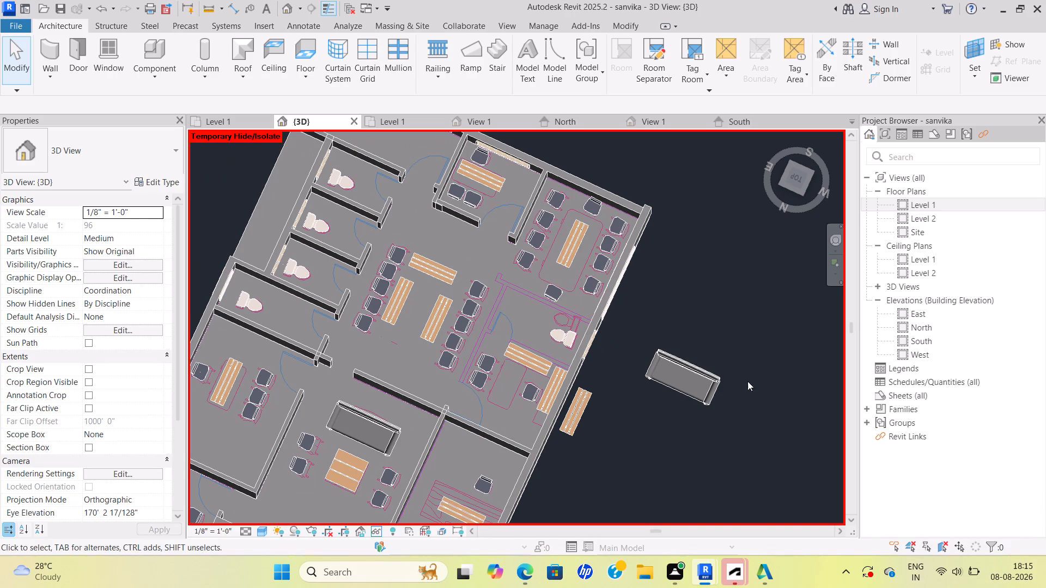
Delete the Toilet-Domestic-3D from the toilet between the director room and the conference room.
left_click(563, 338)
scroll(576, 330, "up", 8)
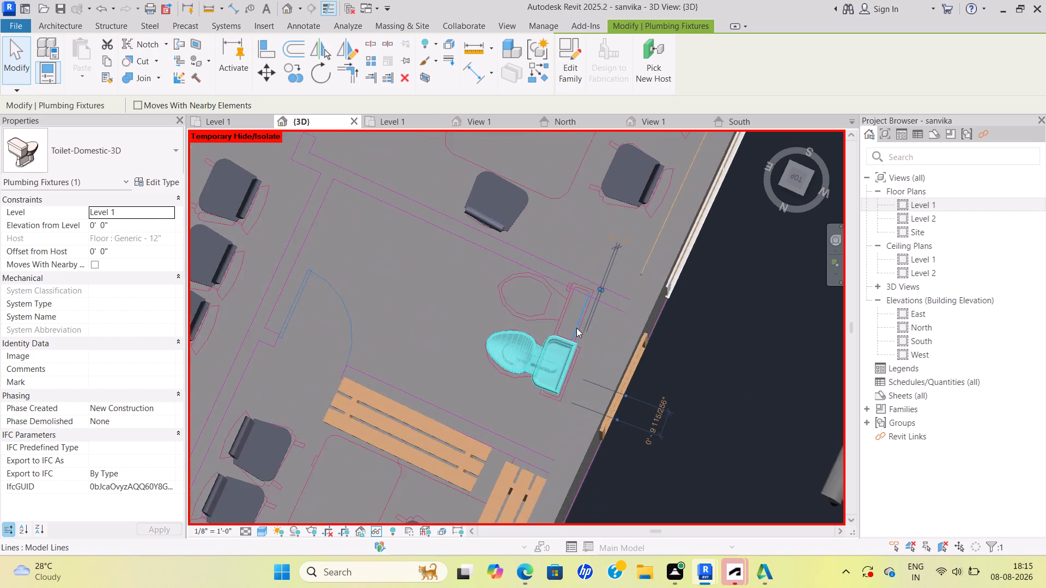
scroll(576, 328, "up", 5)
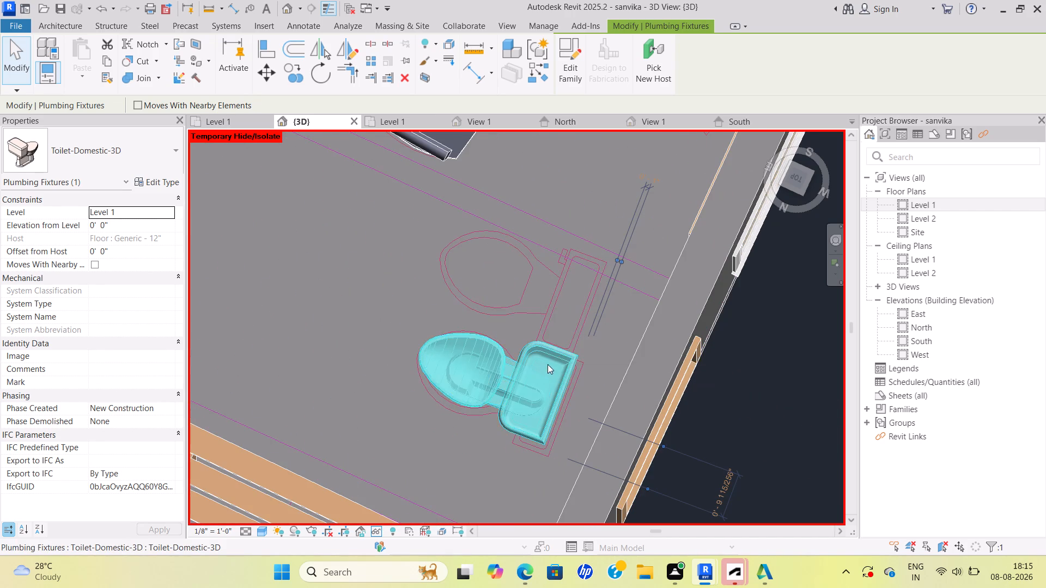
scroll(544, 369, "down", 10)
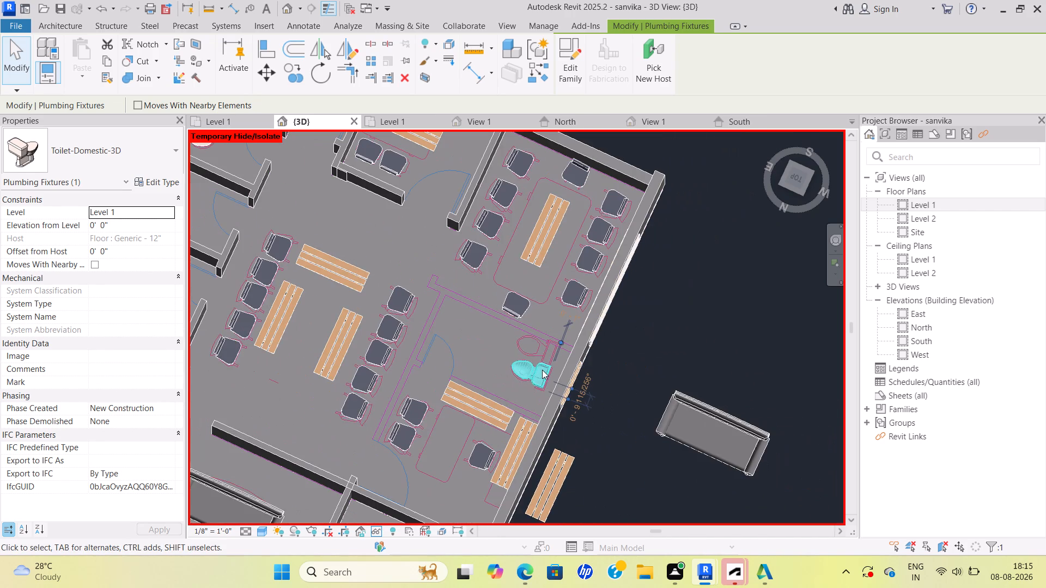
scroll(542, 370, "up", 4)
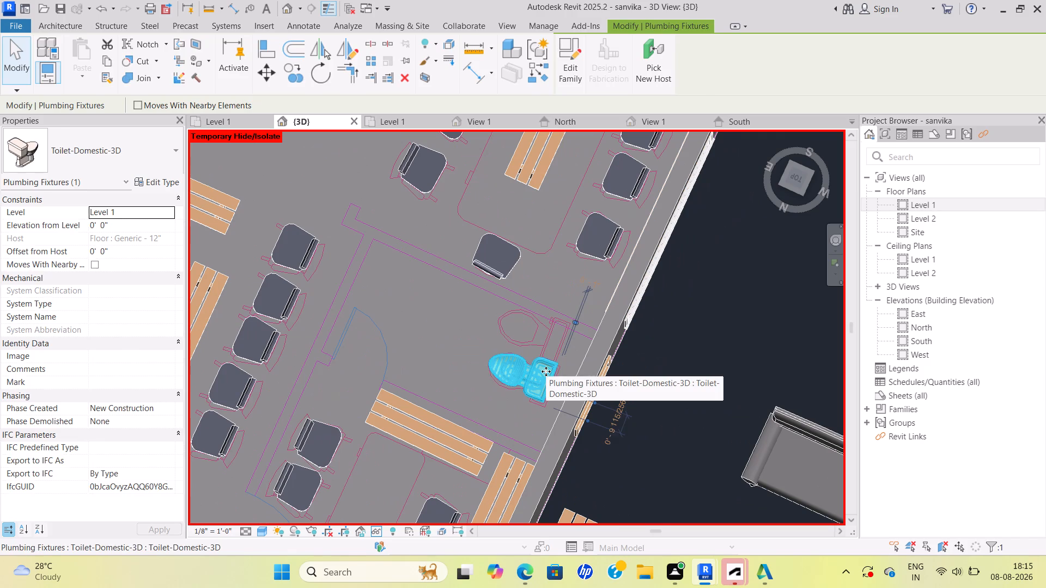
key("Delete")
Delete the bowl-side tank line of the drawn toilet outline nearer the director room.
left_click(532, 378)
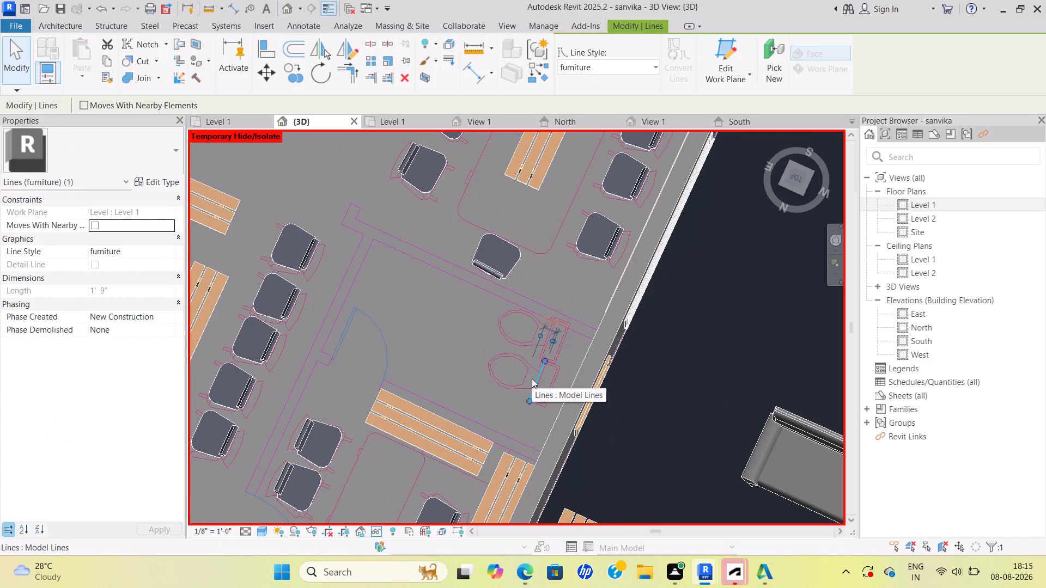
key("Delete")
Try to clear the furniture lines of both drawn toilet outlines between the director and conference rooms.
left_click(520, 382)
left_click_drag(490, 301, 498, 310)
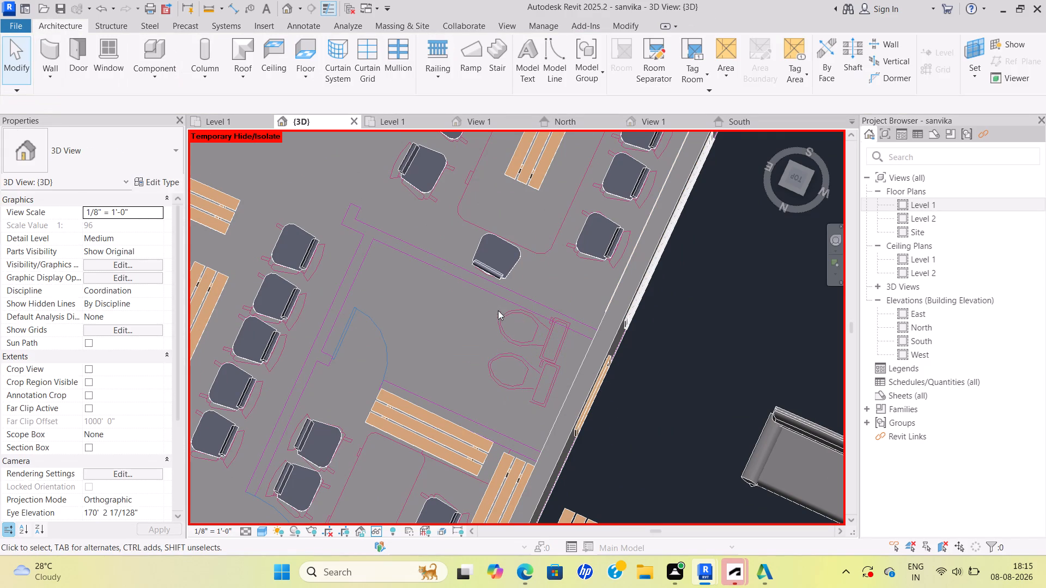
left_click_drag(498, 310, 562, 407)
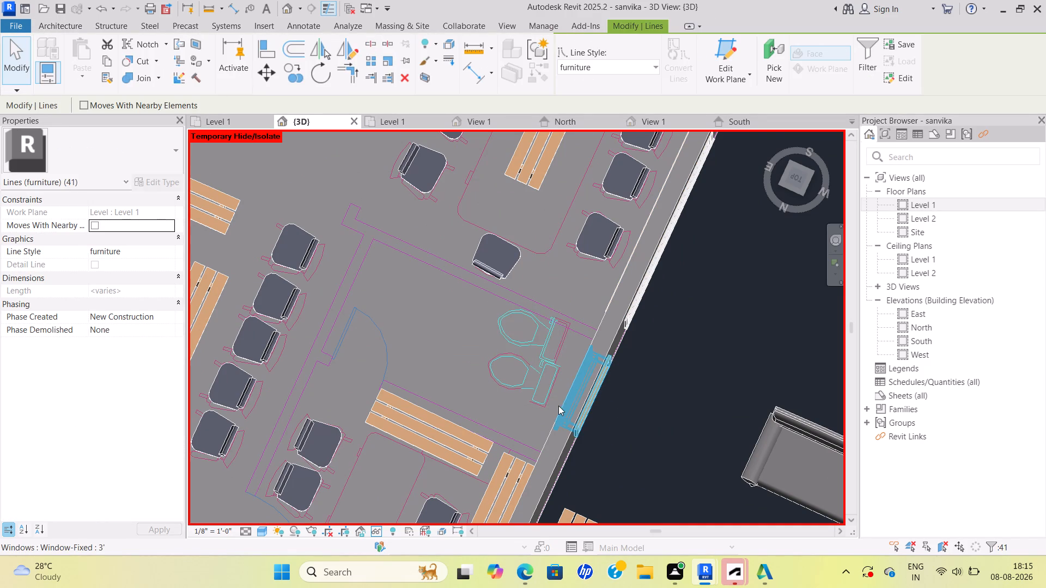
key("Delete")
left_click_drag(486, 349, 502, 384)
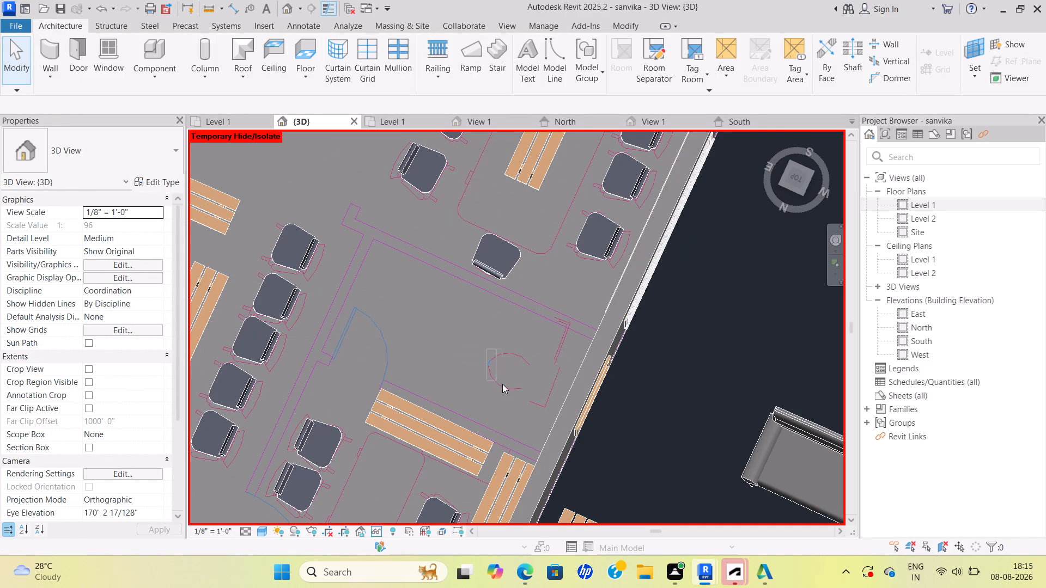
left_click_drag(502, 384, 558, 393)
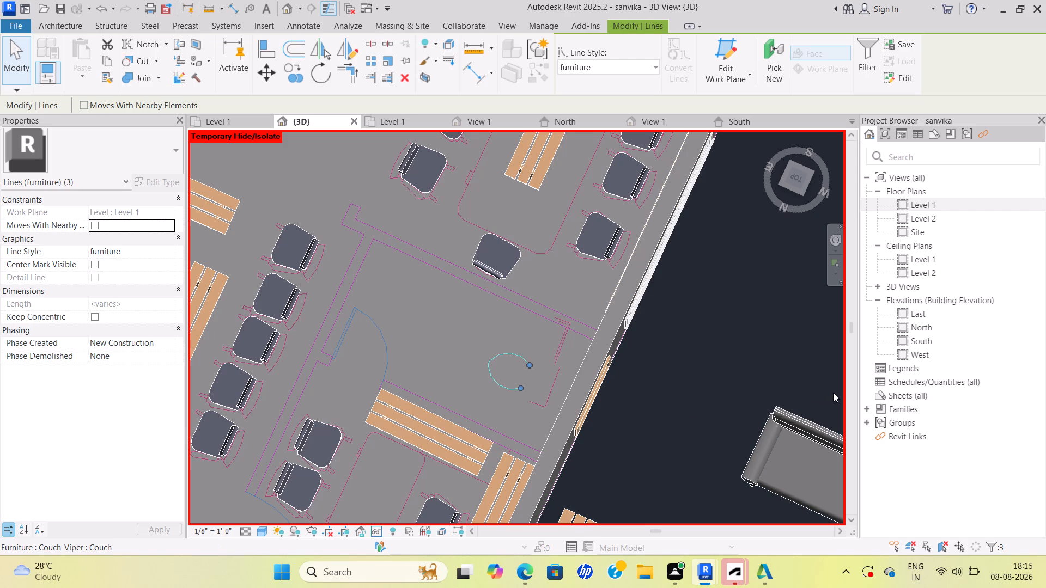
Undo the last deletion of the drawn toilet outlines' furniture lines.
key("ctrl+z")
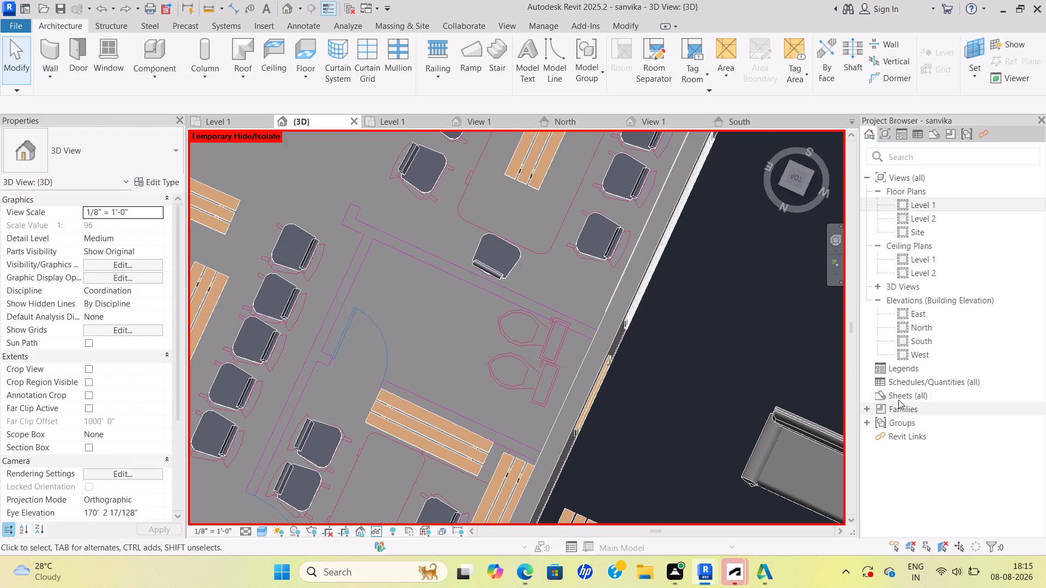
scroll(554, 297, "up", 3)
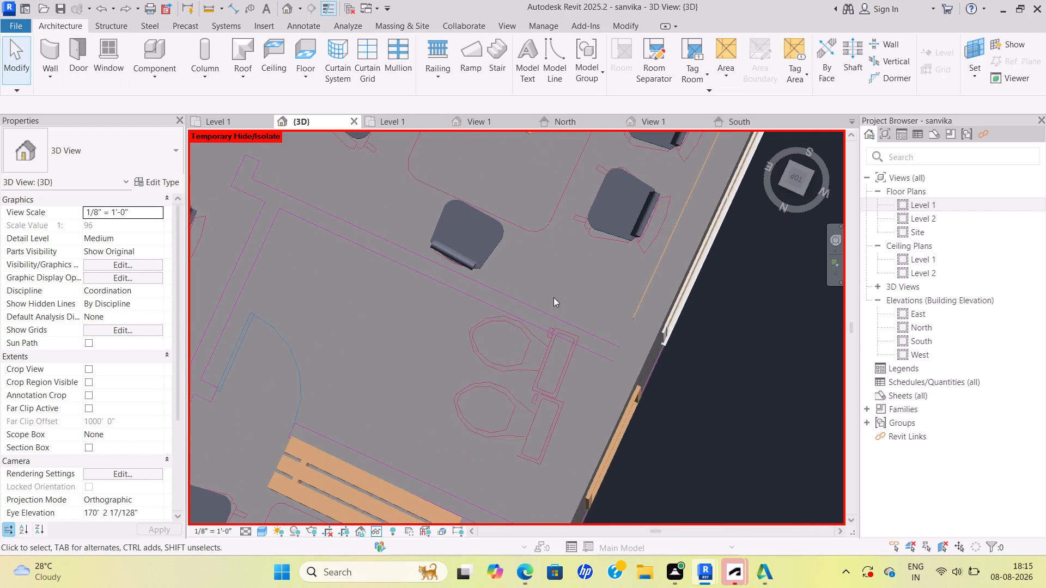
Examine the drawn toilet outlines and the furnished rooms around them in the 3D view.
scroll(502, 303, "down", 3)
middle_click_drag(502, 303, 607, 287)
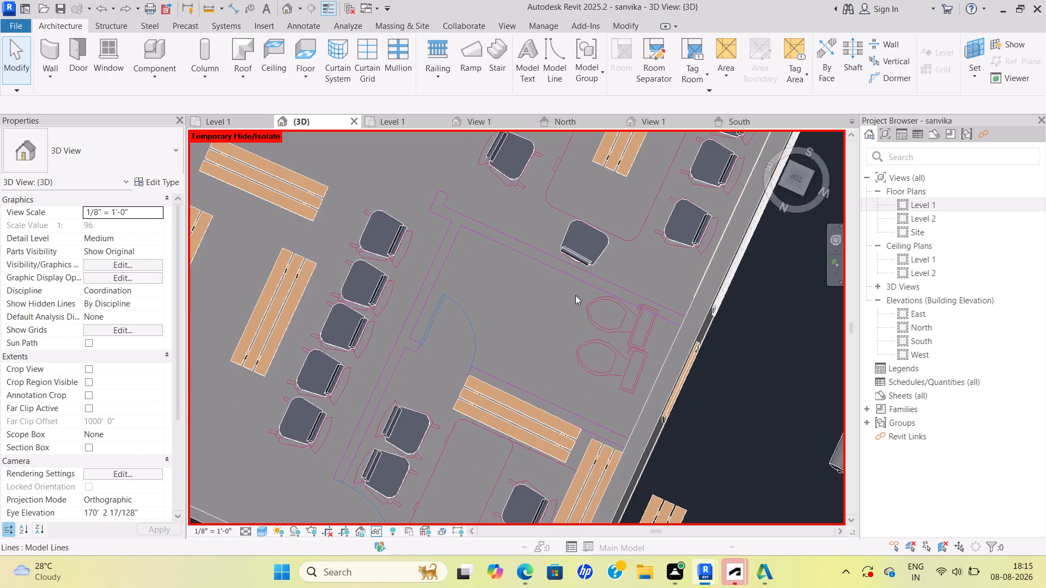
scroll(571, 296, "up", 4)
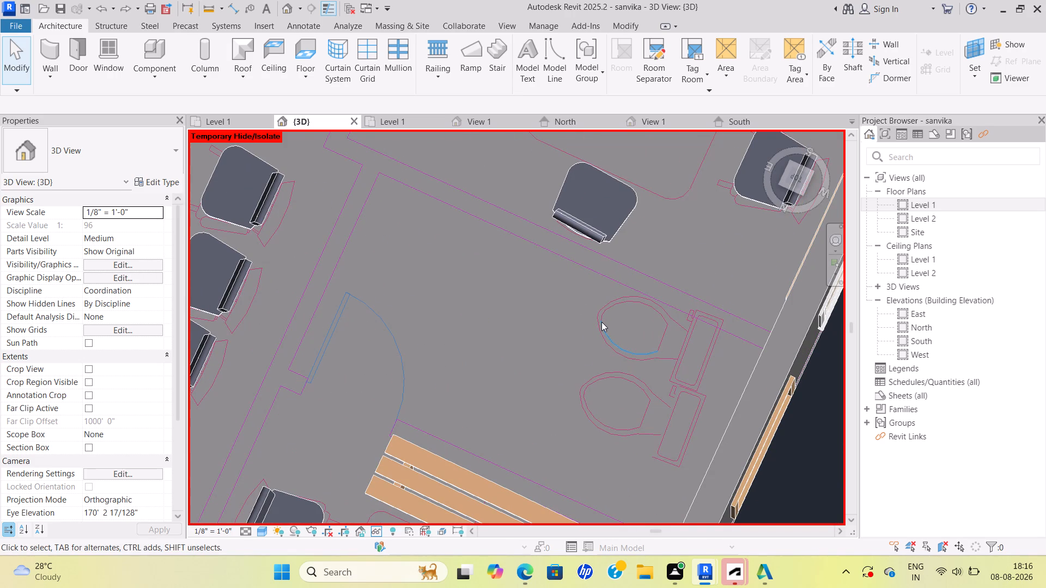
scroll(706, 336, "up", 3)
scroll(665, 311, "down", 6)
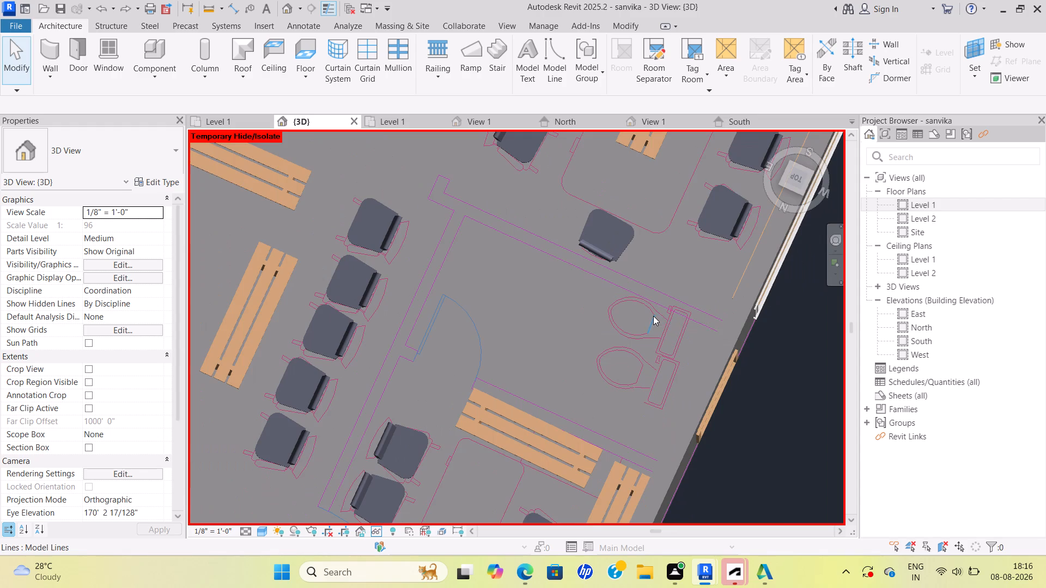
middle_click_drag(653, 316, 748, 254)
scroll(606, 281, "up", 2)
scroll(593, 254, "down", 4)
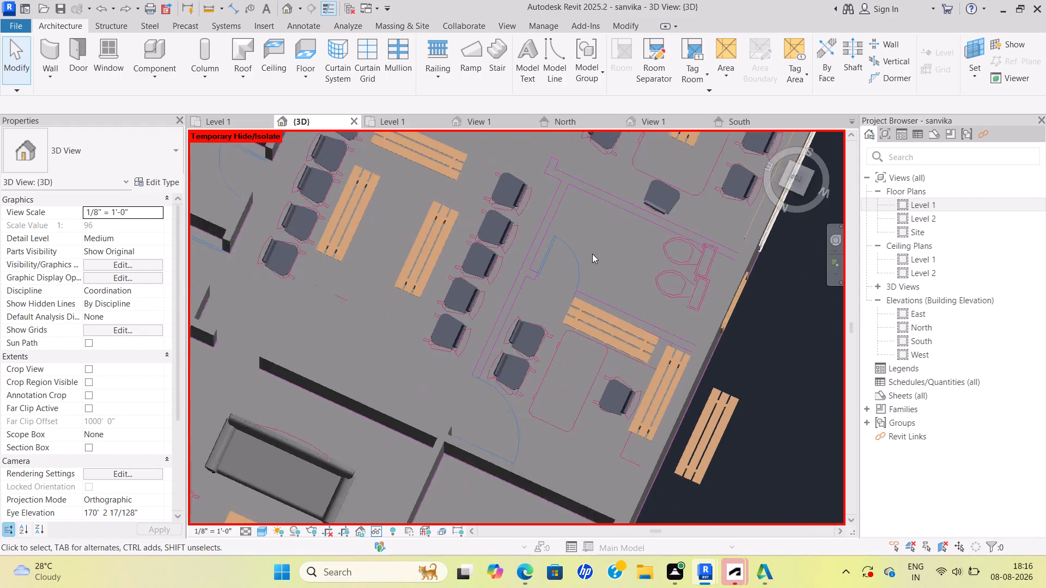
scroll(592, 254, "down", 2)
middle_click_drag(592, 254, 549, 310)
scroll(519, 306, "up", 4)
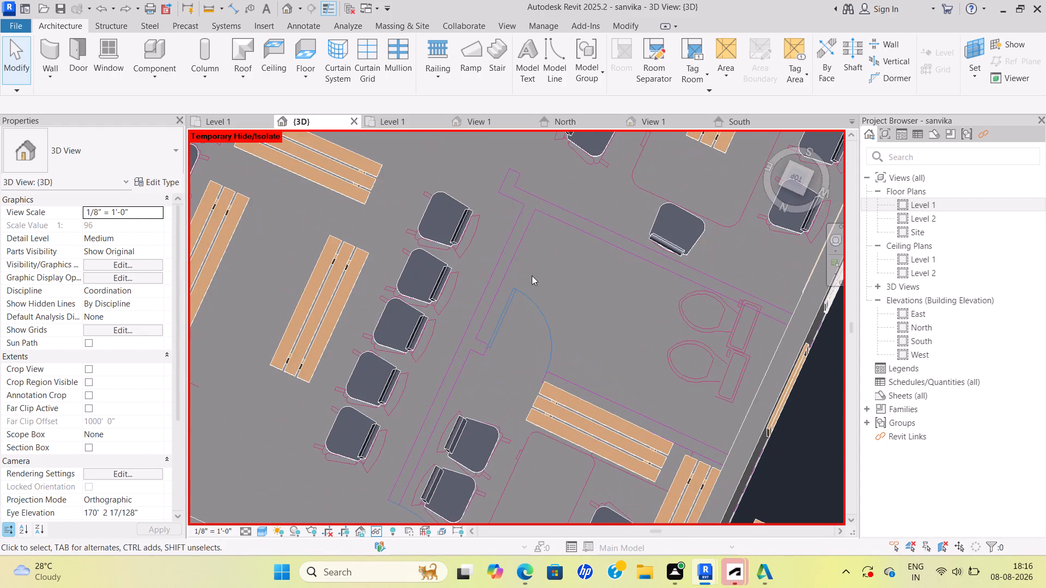
scroll(532, 275, "down", 10)
middle_click_drag(530, 271, 606, 258)
scroll(518, 280, "up", 5)
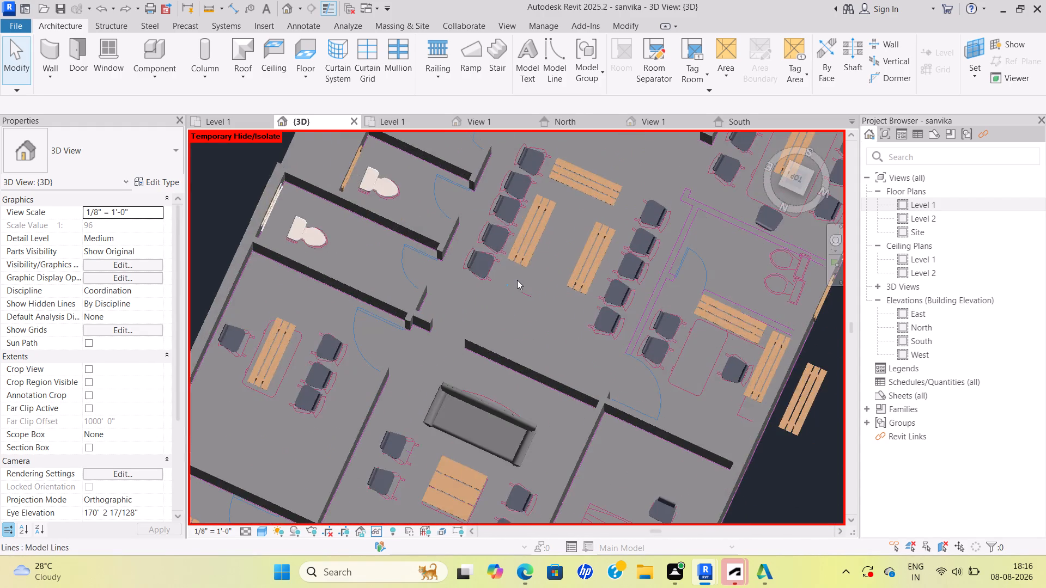
scroll(511, 285, "down", 2)
middle_click_drag(511, 280, 488, 252)
scroll(636, 258, "up", 3)
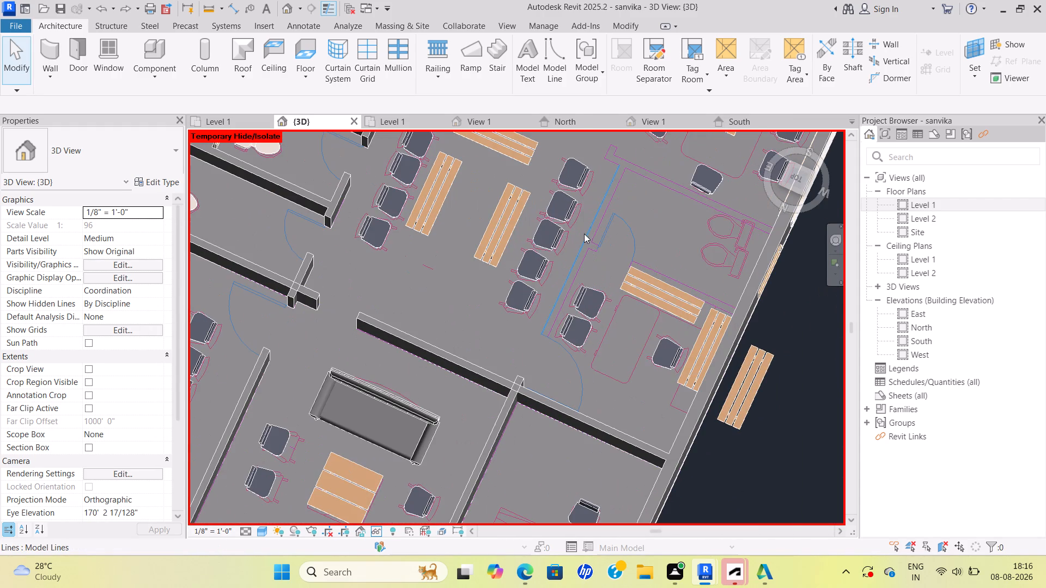
scroll(631, 251, "down", 3)
middle_click_drag(631, 251, 580, 290)
scroll(631, 251, "down", 1)
scroll(652, 286, "up", 5)
left_click(645, 274)
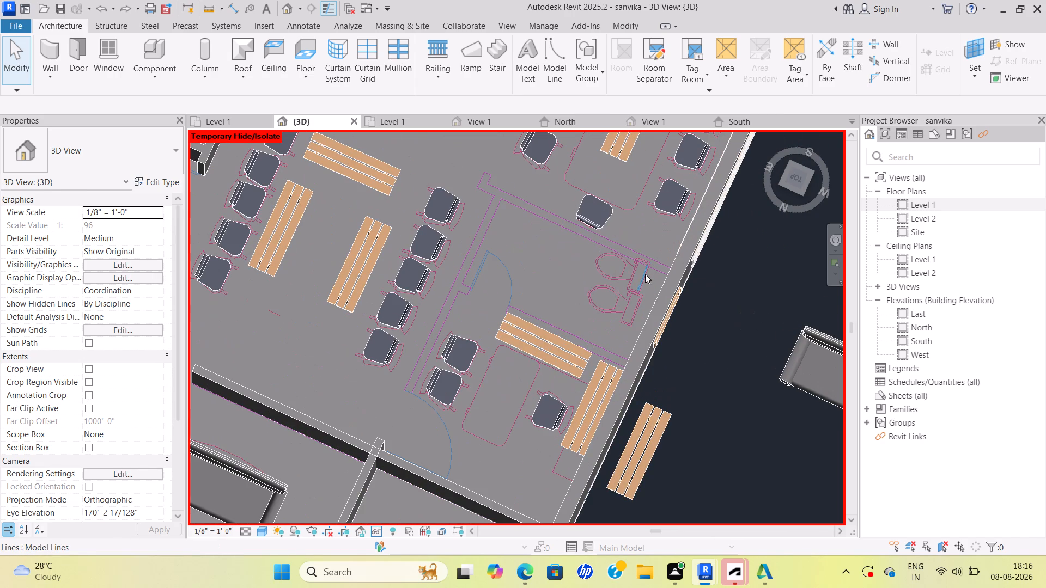
scroll(637, 267, "up", 4)
scroll(631, 274, "down", 4)
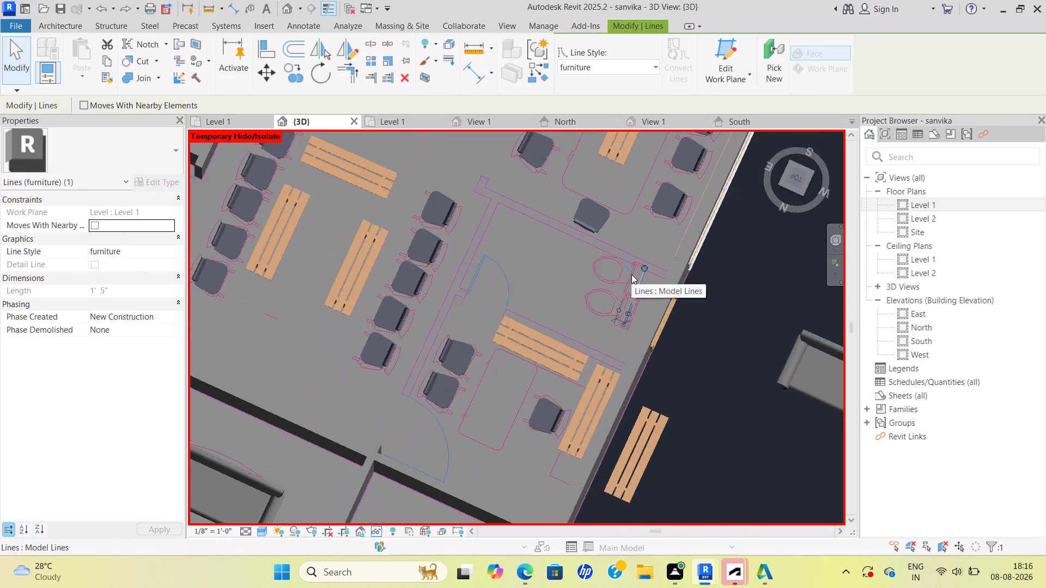
key("Escape")
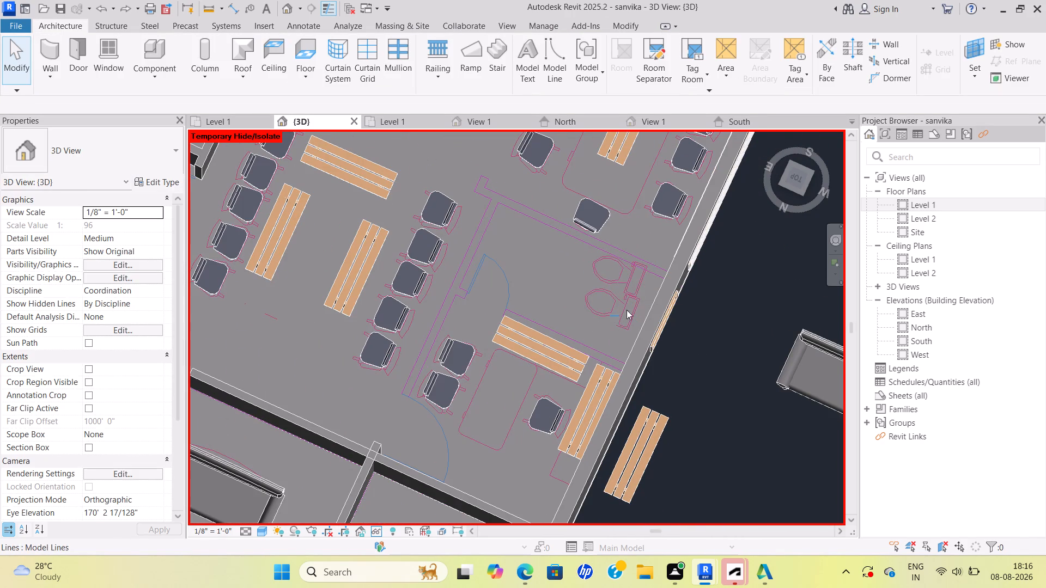
Open the Level 1 floor plan and inspect the two drawn toilet outlines above the conference room.
double_click(930, 204)
middle_click_drag(695, 250, 773, 185)
scroll(773, 185, "down", 1)
scroll(704, 285, "up", 4)
middle_click_drag(641, 373, 665, 351)
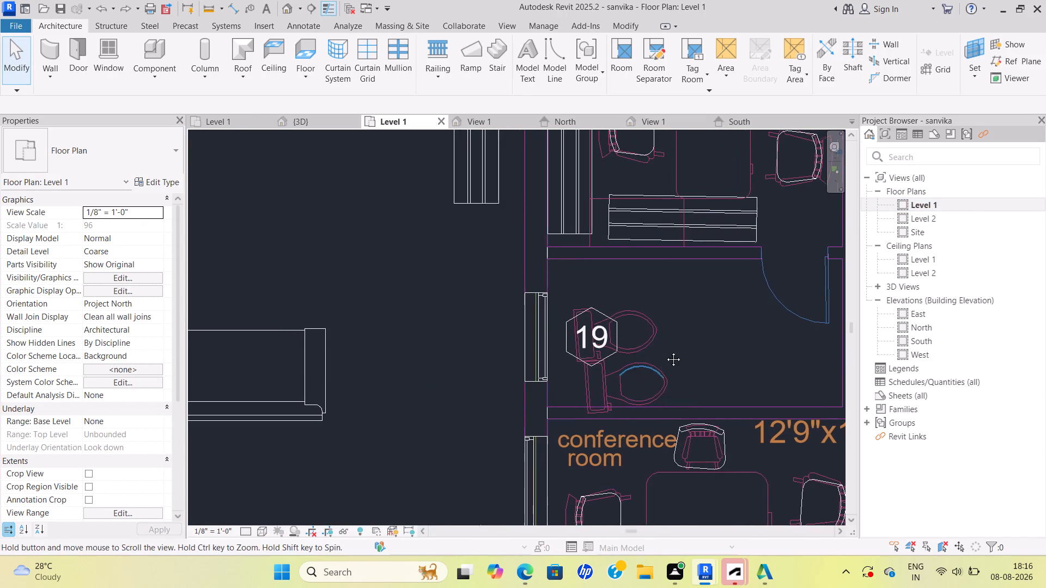
middle_click_drag(665, 351, 704, 313)
scroll(705, 313, "up", 4)
left_click(624, 311)
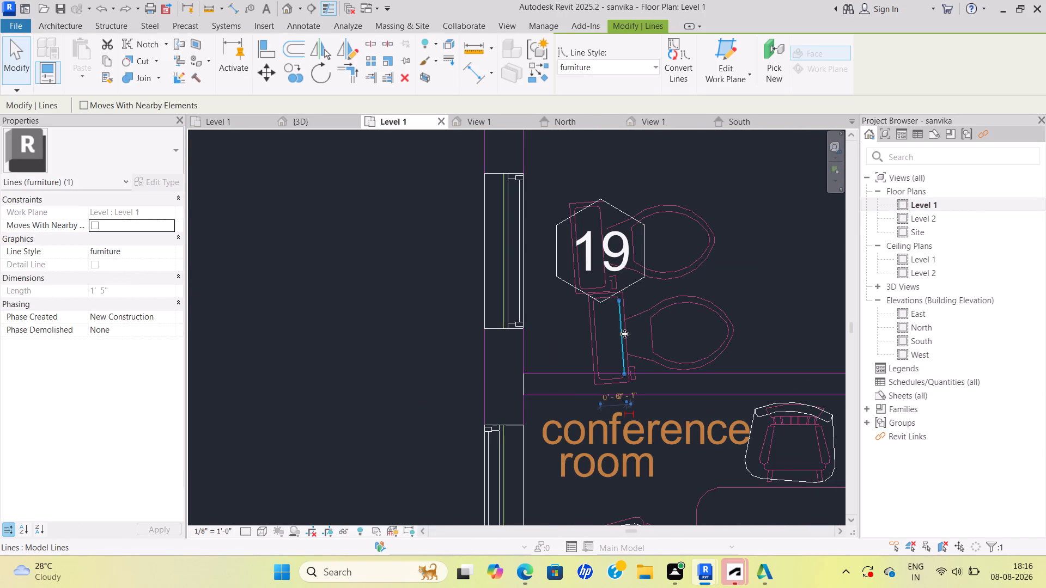
left_click(626, 335)
scroll(649, 318, "down", 1)
key("Escape")
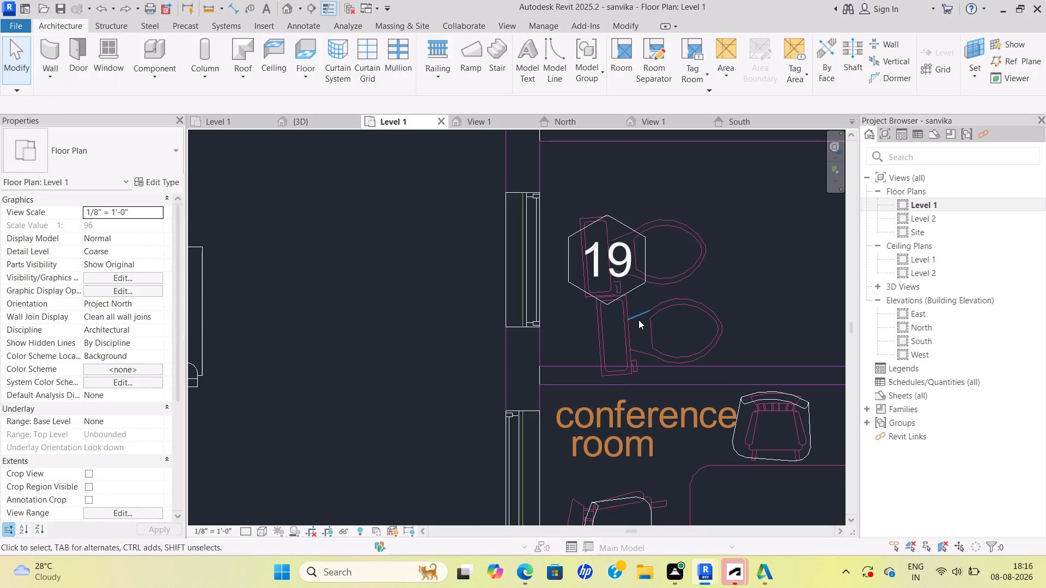
scroll(638, 320, "up", 4)
scroll(617, 290, "down", 3)
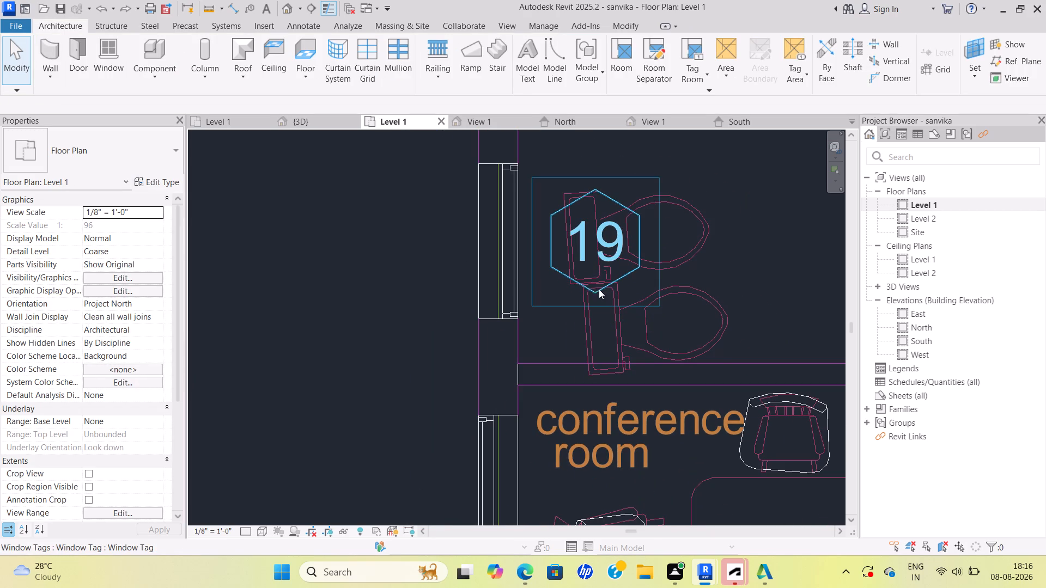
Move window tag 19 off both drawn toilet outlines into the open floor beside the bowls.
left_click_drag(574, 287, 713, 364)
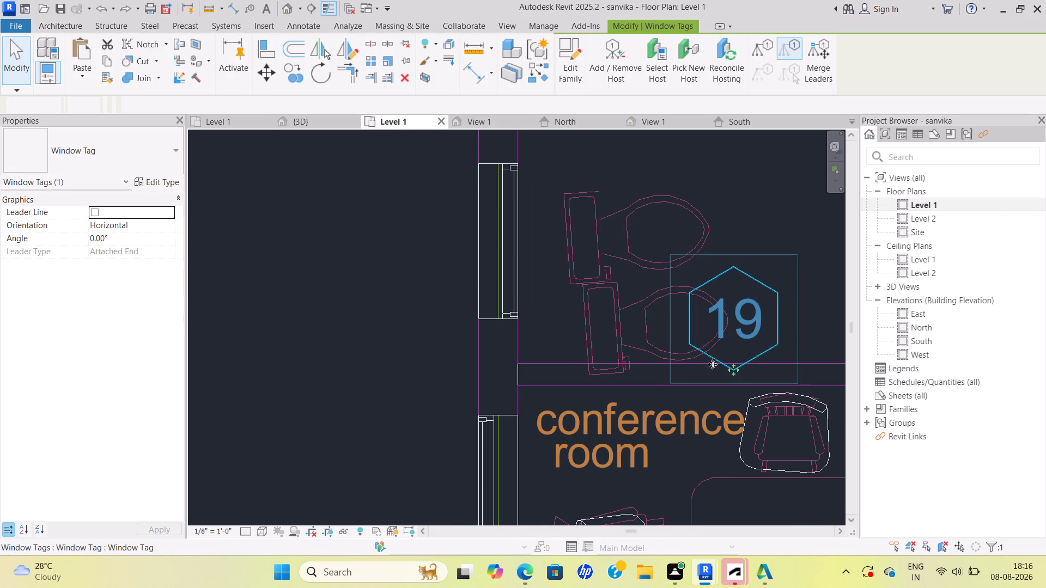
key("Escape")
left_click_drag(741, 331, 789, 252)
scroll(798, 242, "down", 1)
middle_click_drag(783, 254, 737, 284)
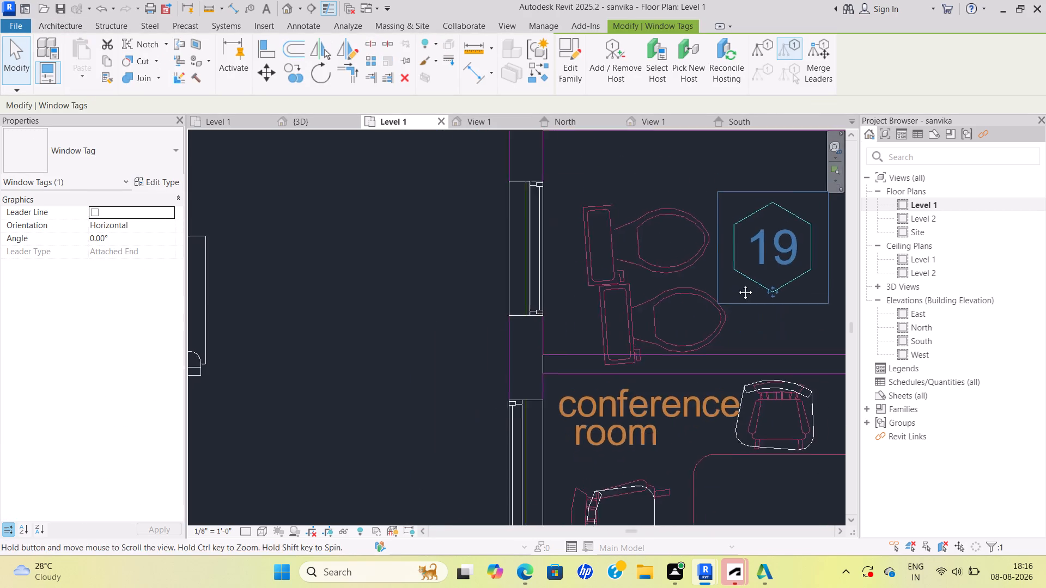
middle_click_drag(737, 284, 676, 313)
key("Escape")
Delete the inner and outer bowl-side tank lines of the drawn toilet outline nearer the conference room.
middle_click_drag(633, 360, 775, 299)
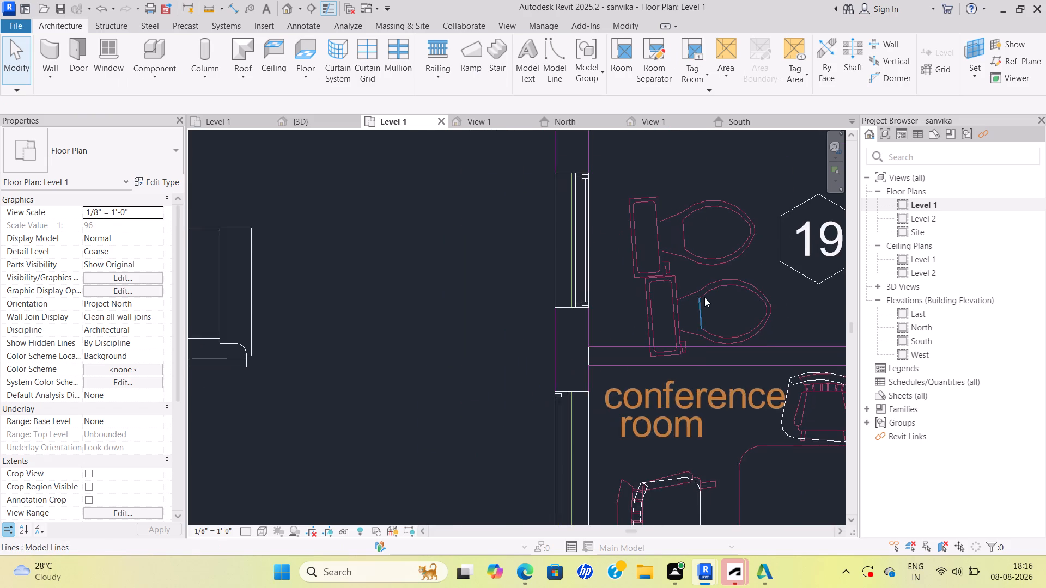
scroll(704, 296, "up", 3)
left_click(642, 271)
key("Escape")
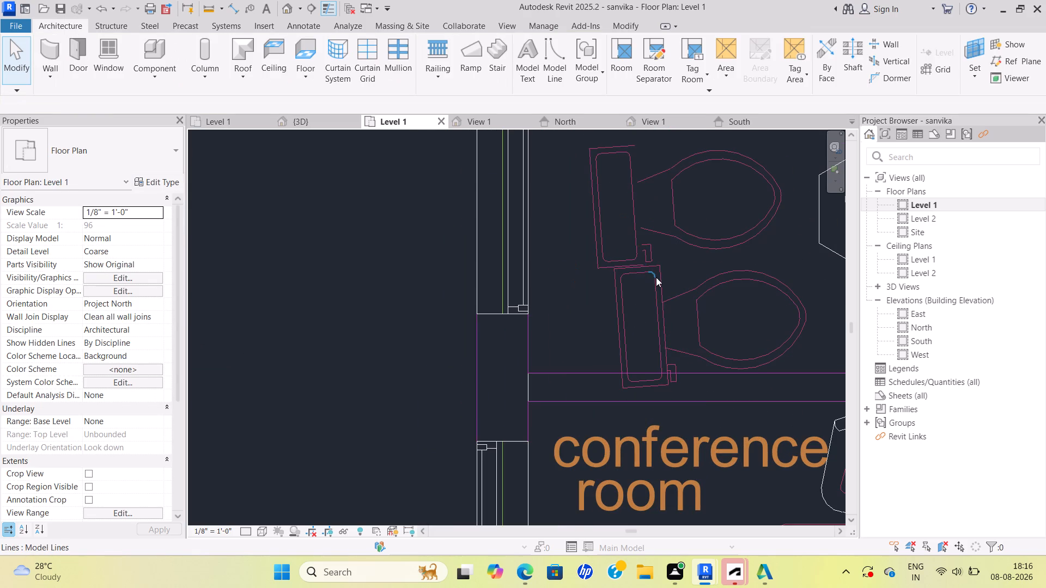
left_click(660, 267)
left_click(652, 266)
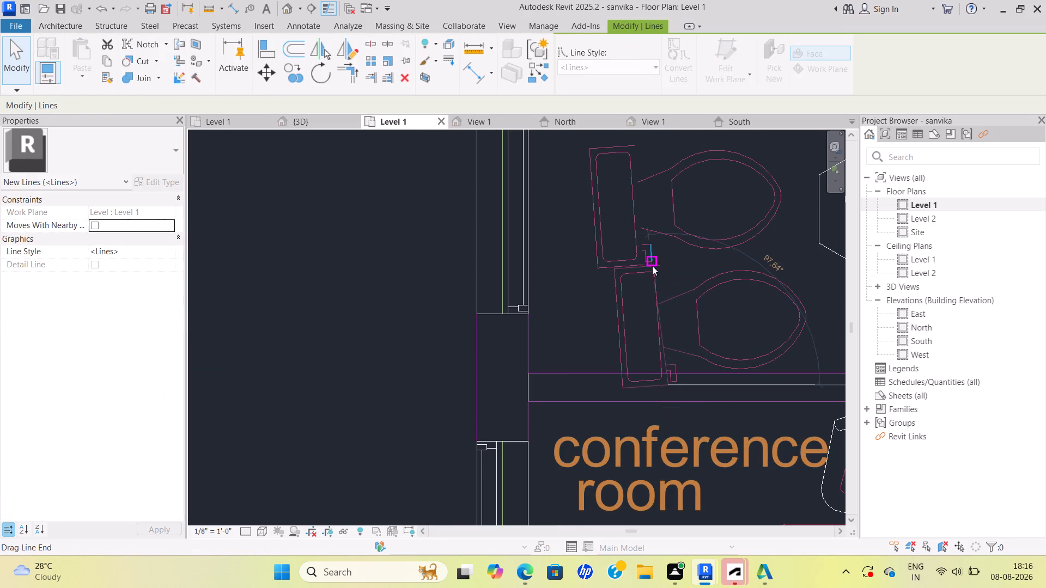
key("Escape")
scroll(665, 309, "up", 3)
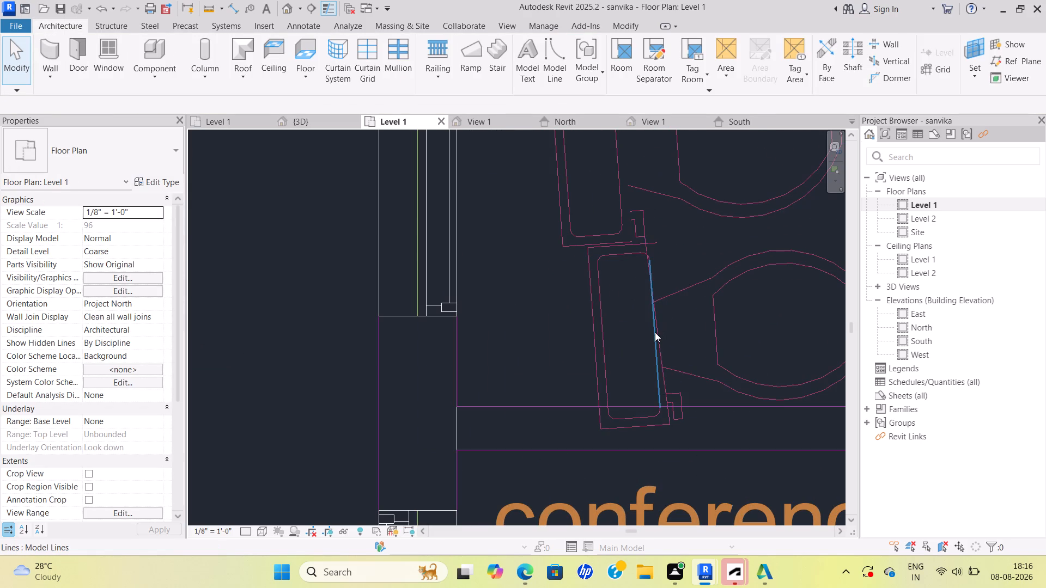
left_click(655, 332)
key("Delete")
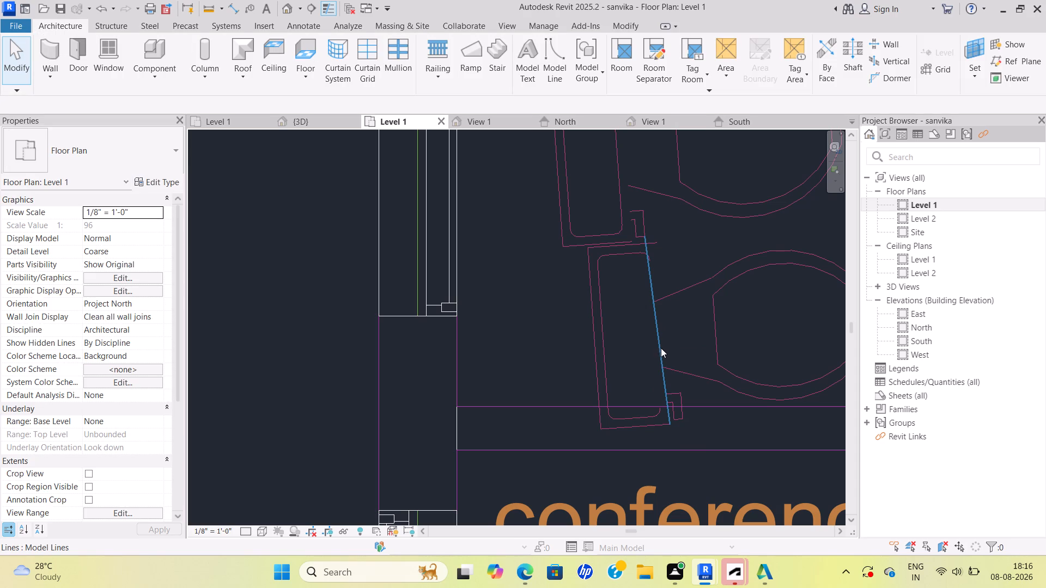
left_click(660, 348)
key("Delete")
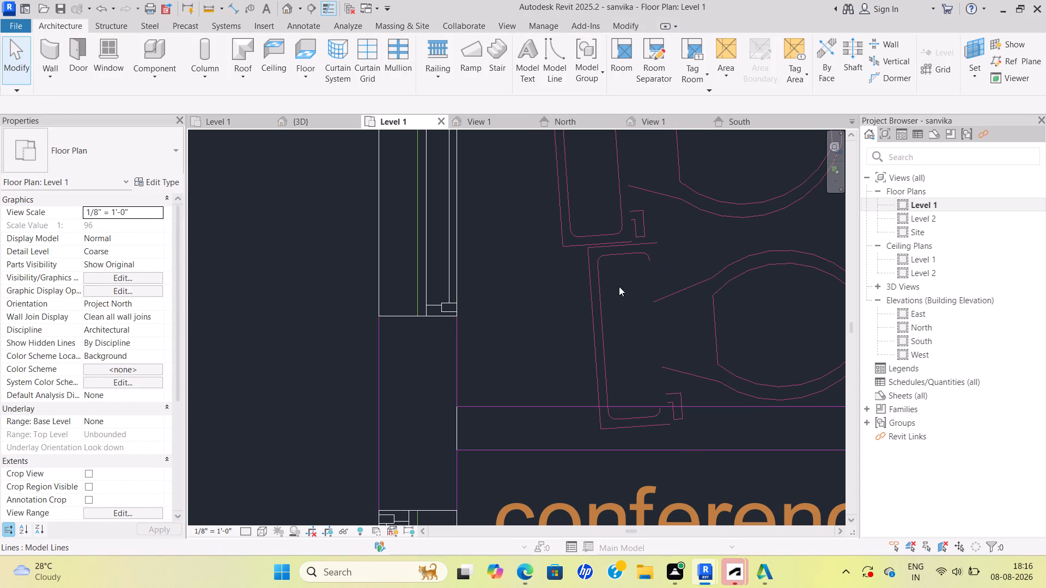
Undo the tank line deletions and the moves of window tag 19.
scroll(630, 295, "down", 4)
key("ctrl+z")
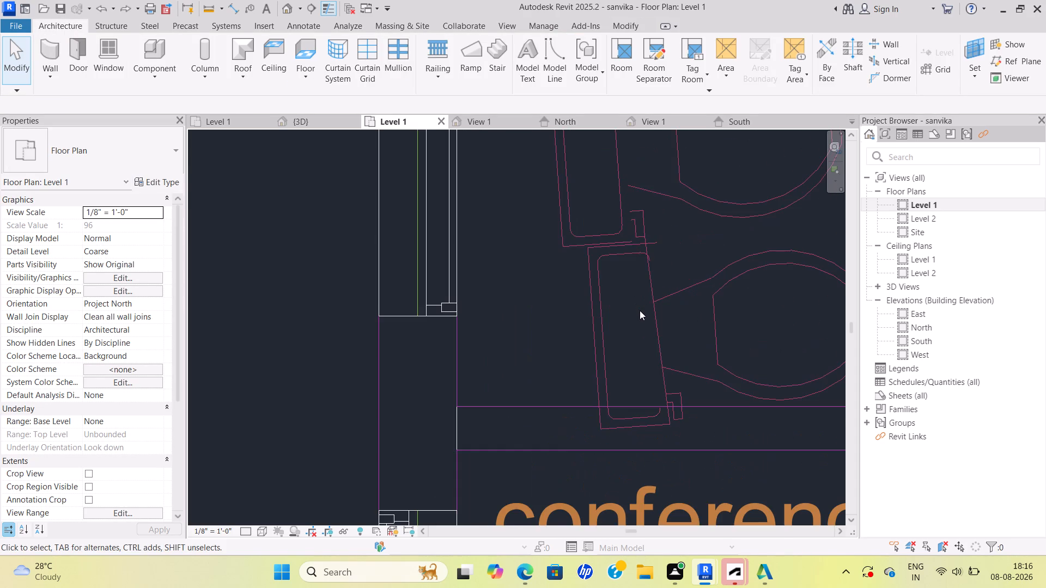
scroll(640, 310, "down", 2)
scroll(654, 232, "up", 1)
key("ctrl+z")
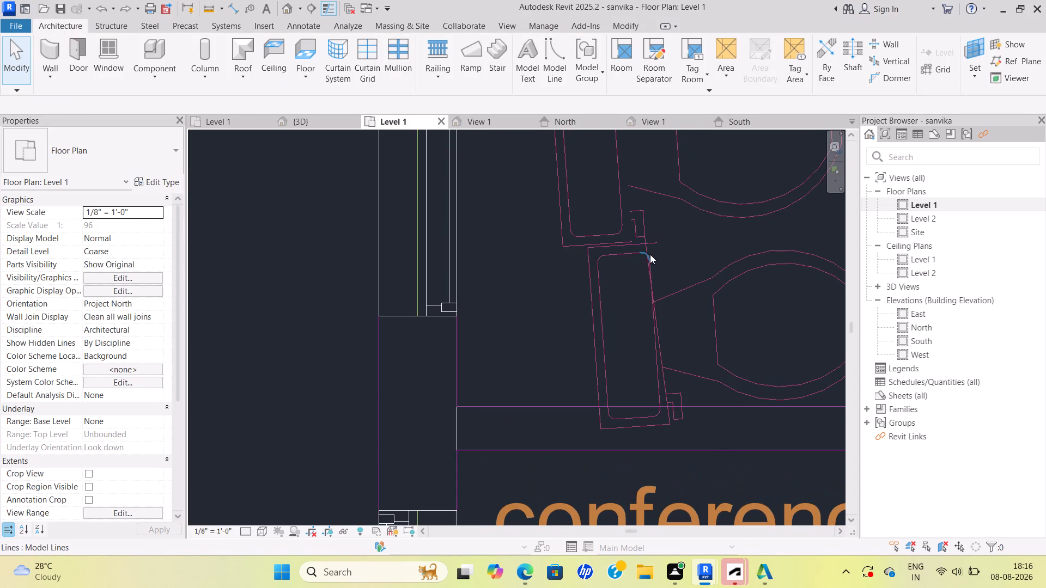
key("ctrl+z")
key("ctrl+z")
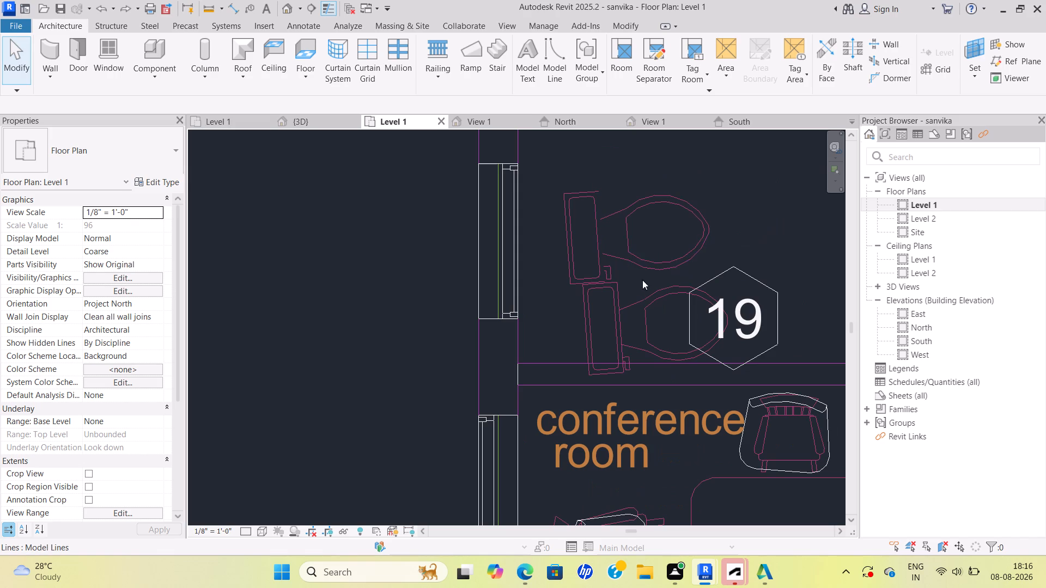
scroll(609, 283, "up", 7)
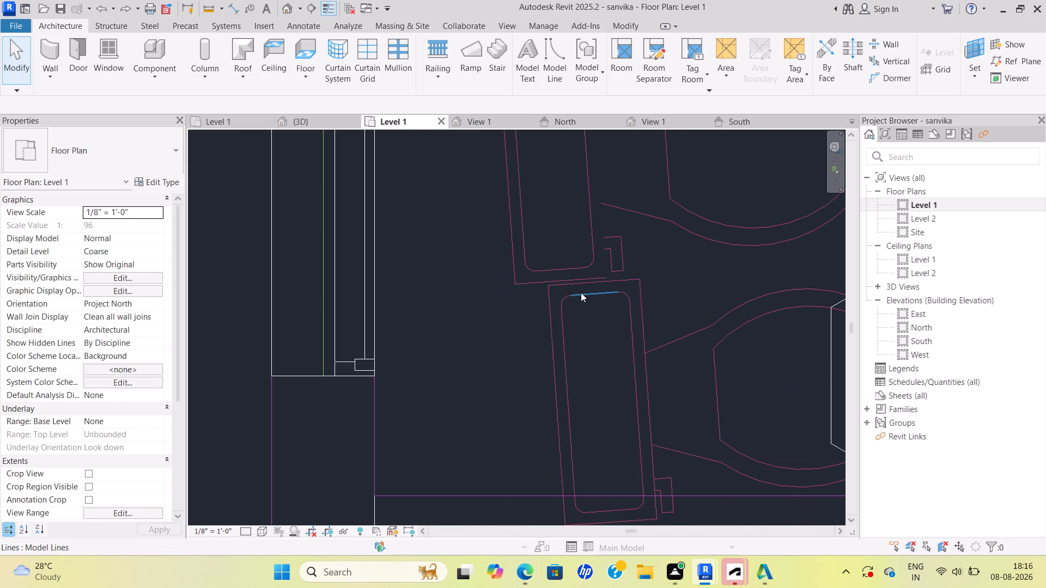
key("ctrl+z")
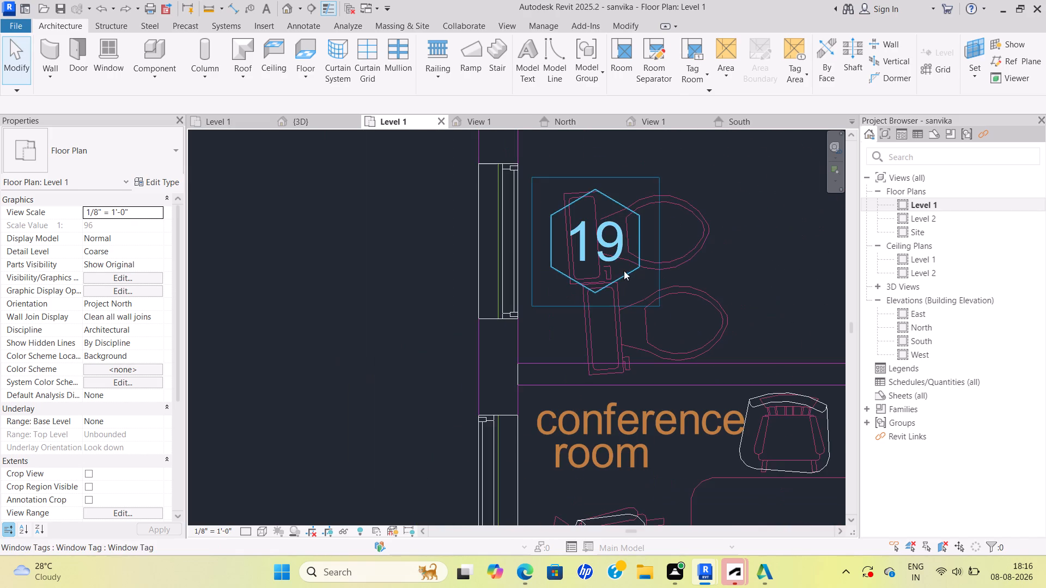
Move window tag 19 clear of both drawn toilet outlines, onto the open floor toward the door.
left_click_drag(624, 270, 752, 284)
middle_click_drag(756, 281, 607, 363)
left_click(628, 323)
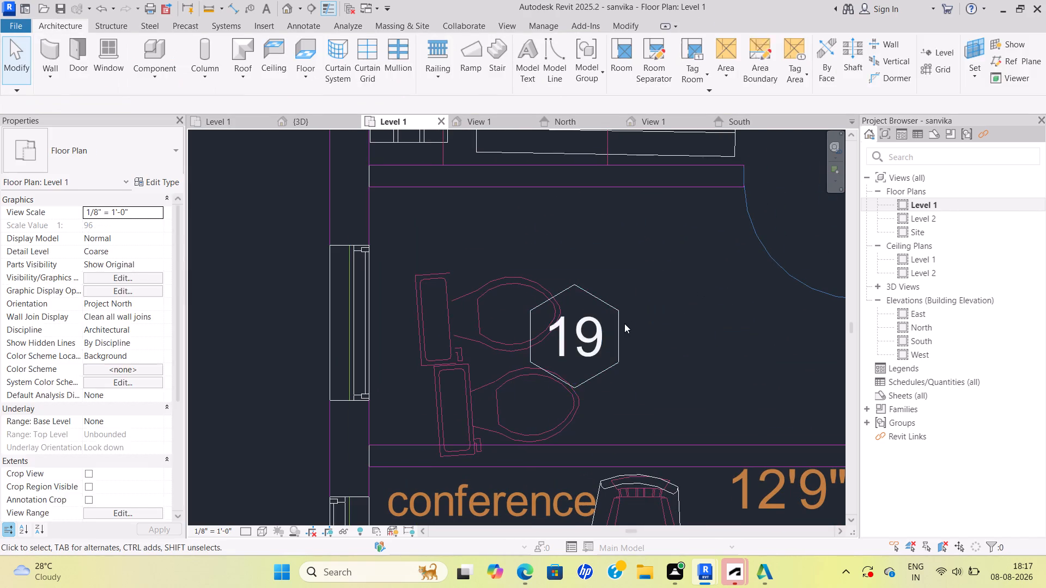
left_click_drag(623, 323, 712, 322)
key("Escape")
On the toilet outline nearer the conference room, delete the tank's outer bowl-side line and the end lines and corner arc facing the other toilet.
scroll(581, 367, "down", 2)
middle_click_drag(581, 367, 680, 351)
scroll(593, 372, "up", 9)
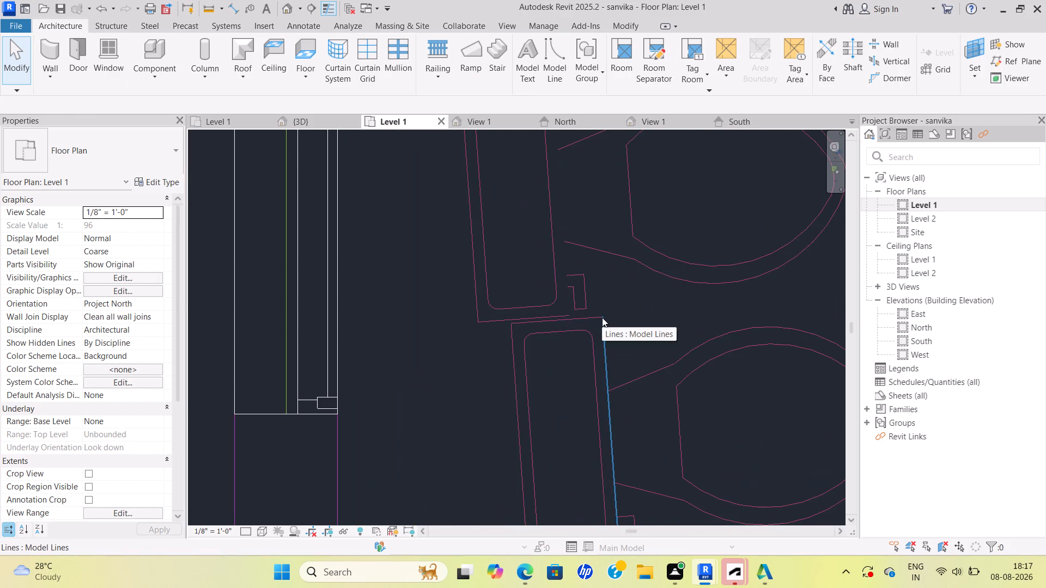
left_click(602, 317)
key("Delete")
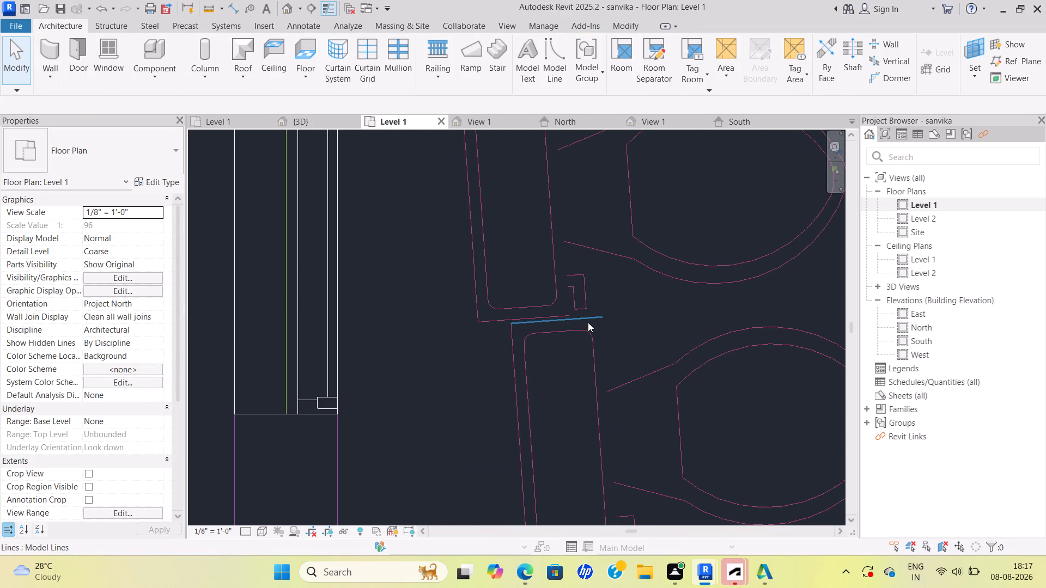
left_click(587, 316)
key("Delete")
left_click(583, 328)
key("Delete")
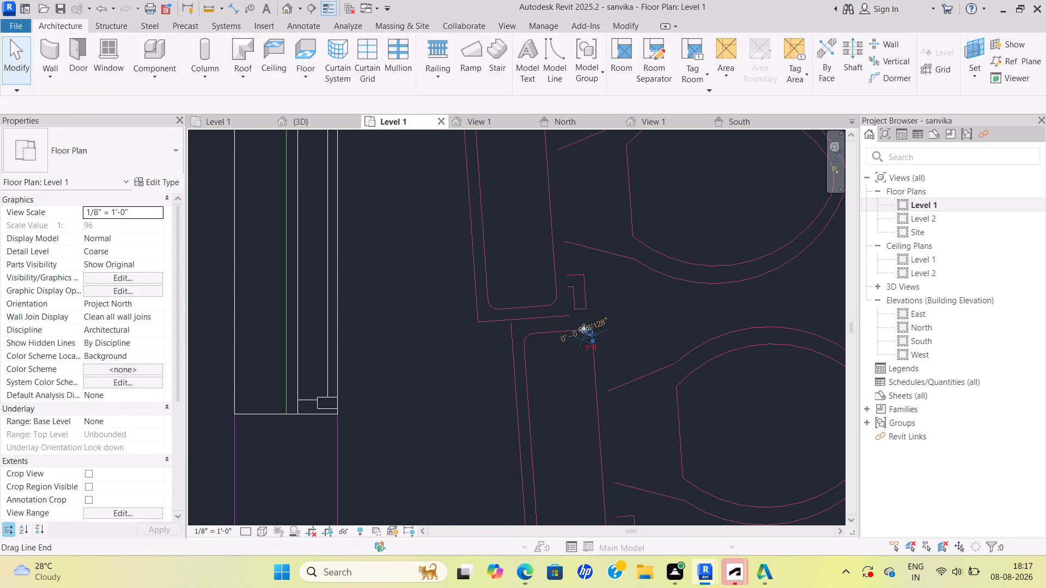
left_click(573, 329)
key("Delete")
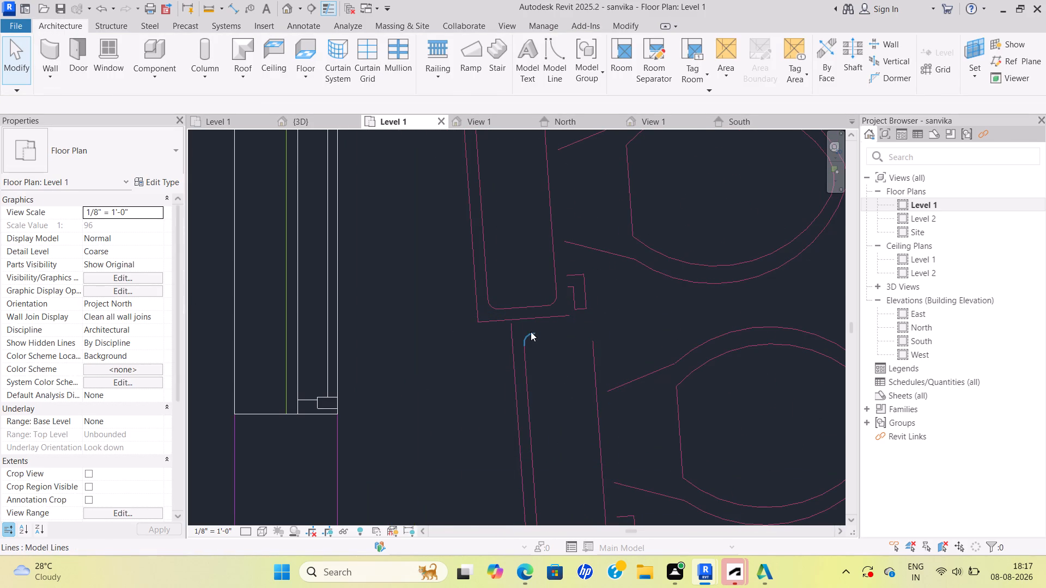
On the toilet outline nearer the conference room, delete the remaining long tank lines, the inner corner arc and the neck line facing the other toilet.
left_click(531, 332)
key("Delete")
left_click(513, 336)
key("Delete")
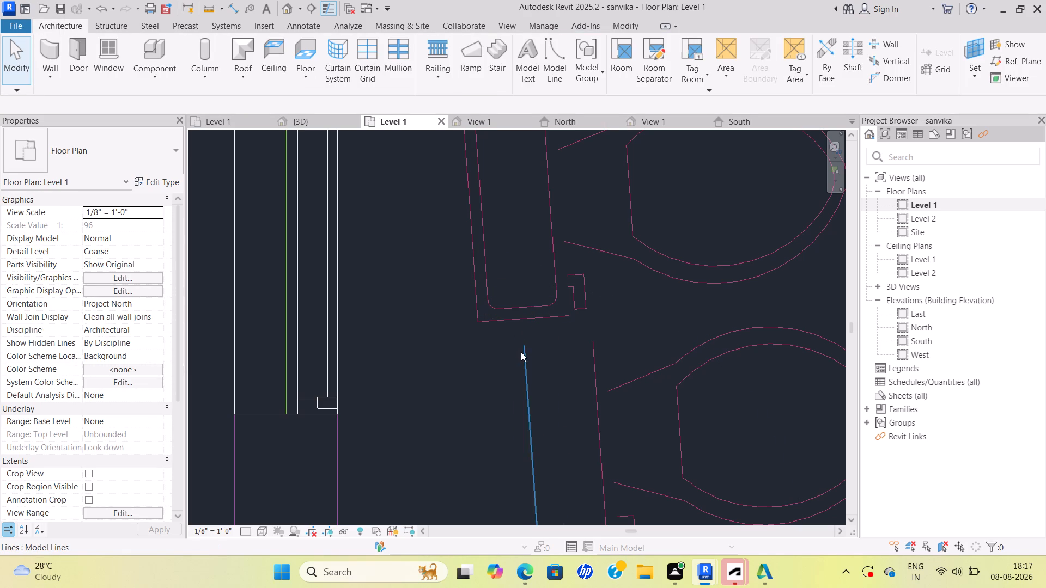
left_click(521, 352)
key("Delete")
left_click(592, 385)
key("Delete")
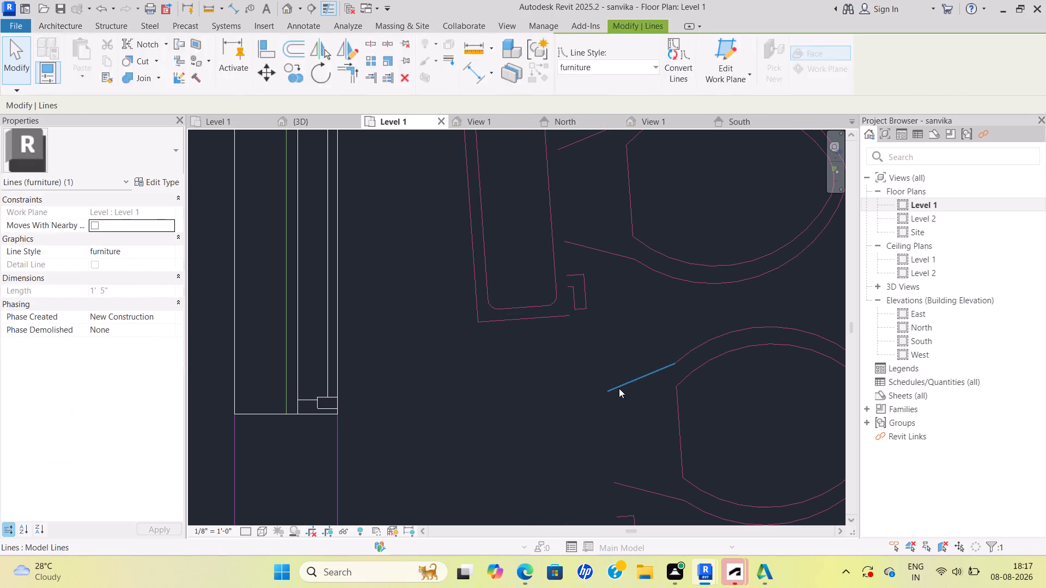
left_click(624, 383)
key("Delete")
Delete all inner and outer bowl arcs, the bowl's straight back line and the remaining neck line of the same toilet outline.
scroll(661, 396, "down", 3)
middle_click_drag(656, 387, 634, 367)
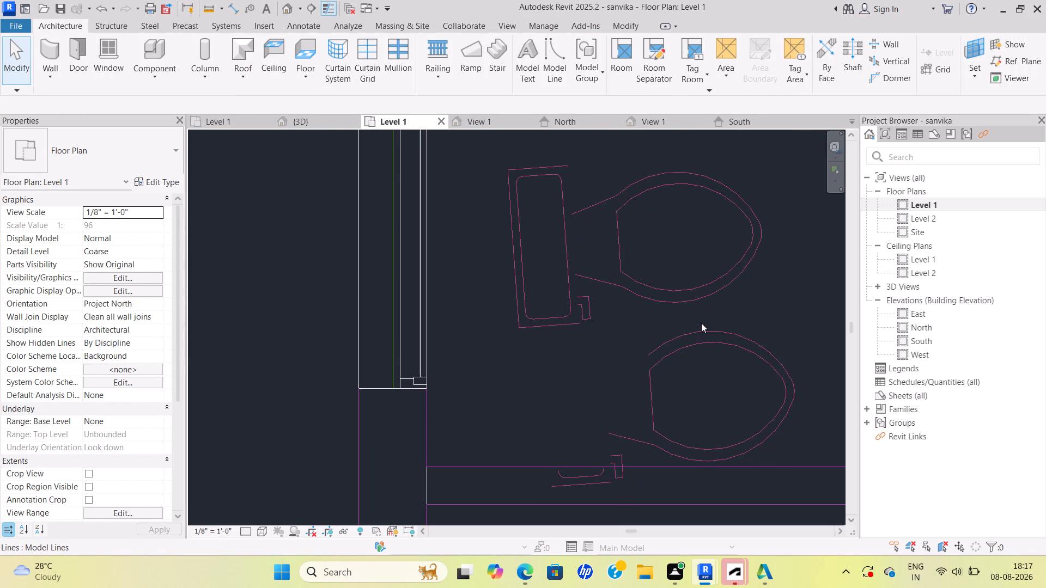
key("Delete")
left_click(697, 330)
key("Delete")
left_click(702, 341)
key("Delete")
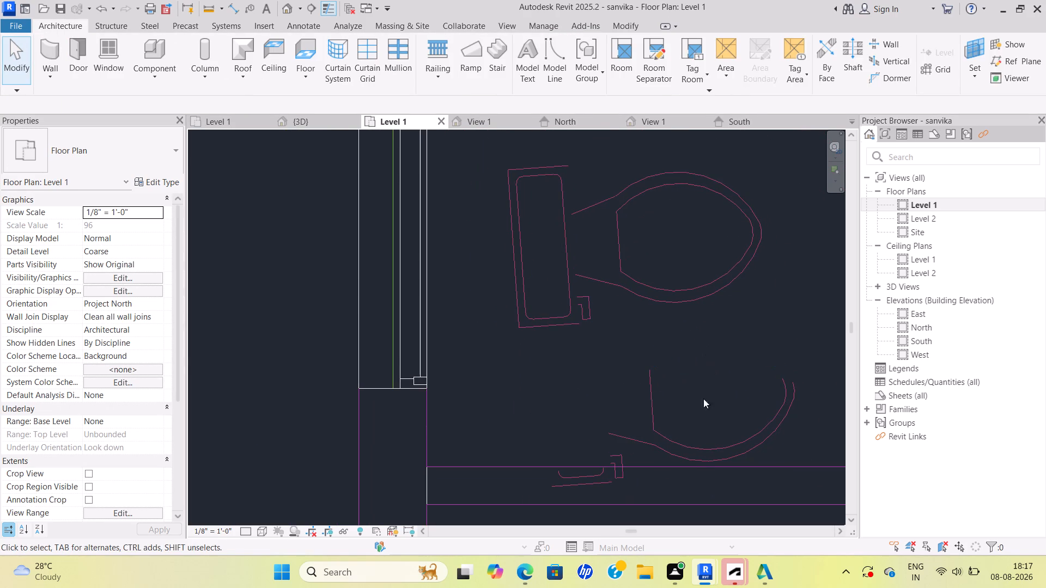
left_click(703, 445)
key("Delete")
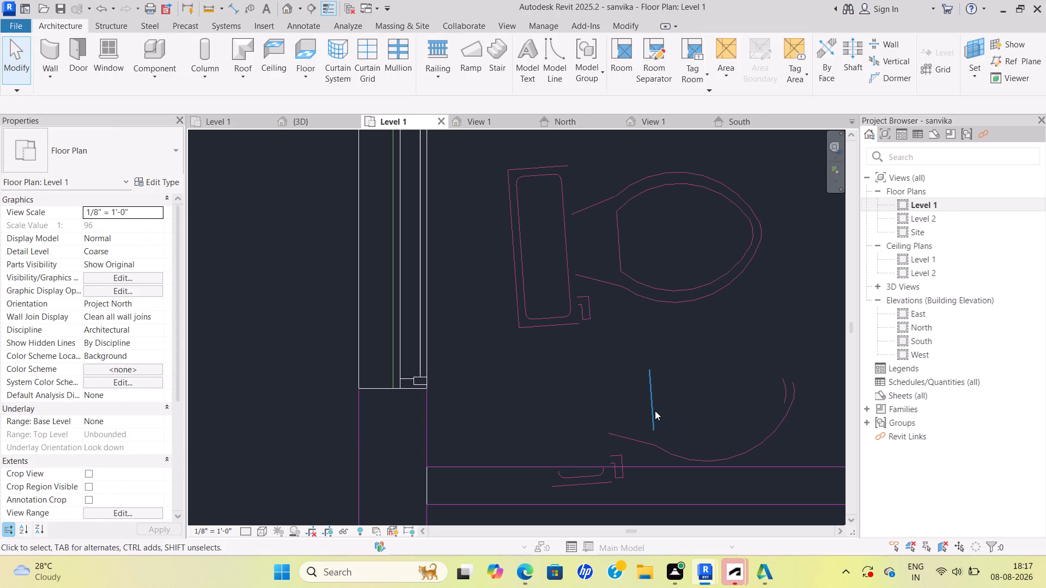
left_click(652, 411)
key("Delete")
left_click(655, 444)
key("Delete")
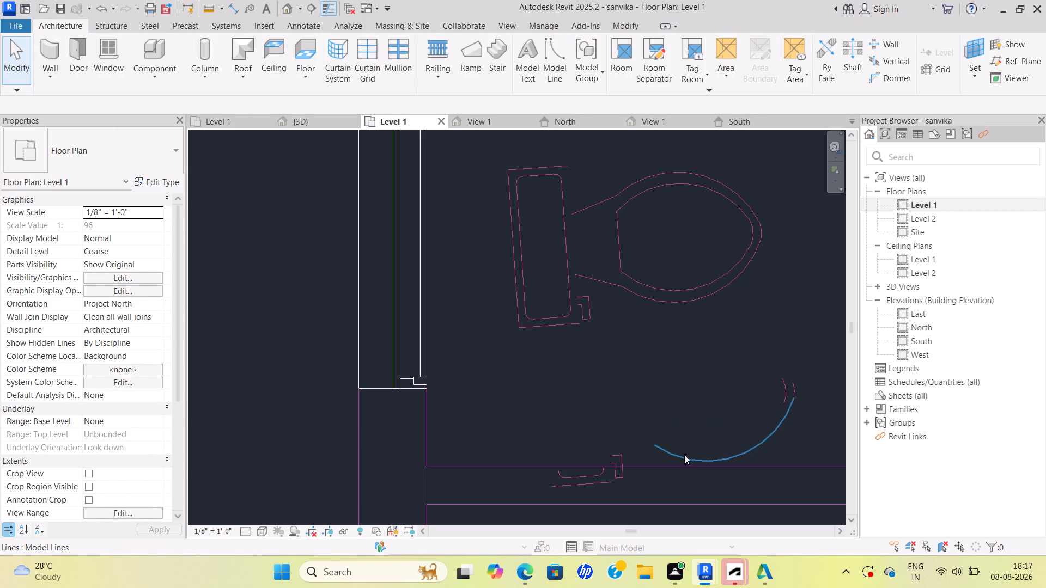
left_click(684, 456)
key("Delete")
left_click(794, 394)
key("Delete")
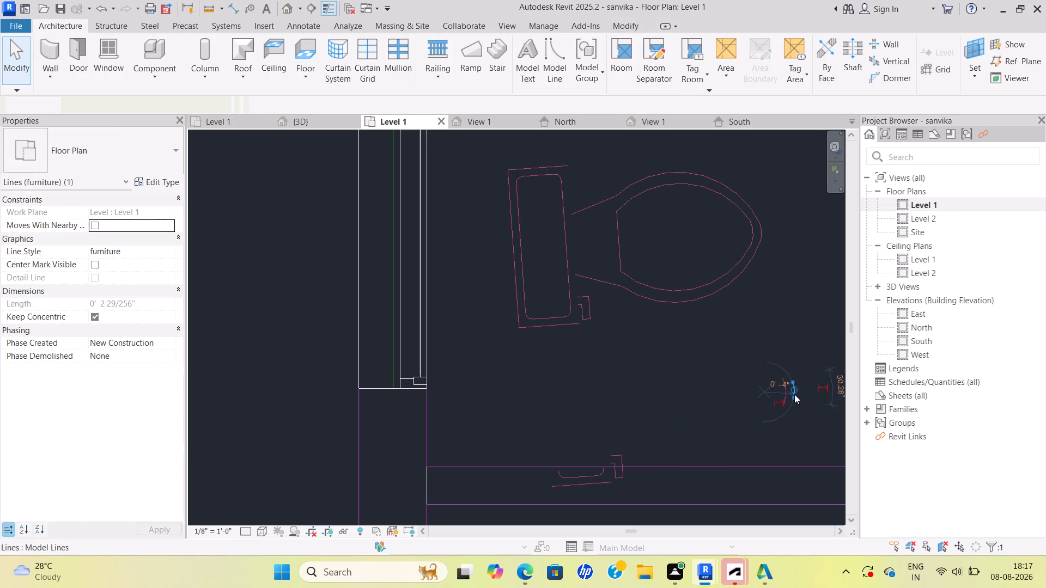
key("Delete")
left_click(786, 394)
key("Delete")
Delete the tank's inner and outer end lines and one inner corner arc left over the conference room wall.
scroll(781, 392, "down", 3)
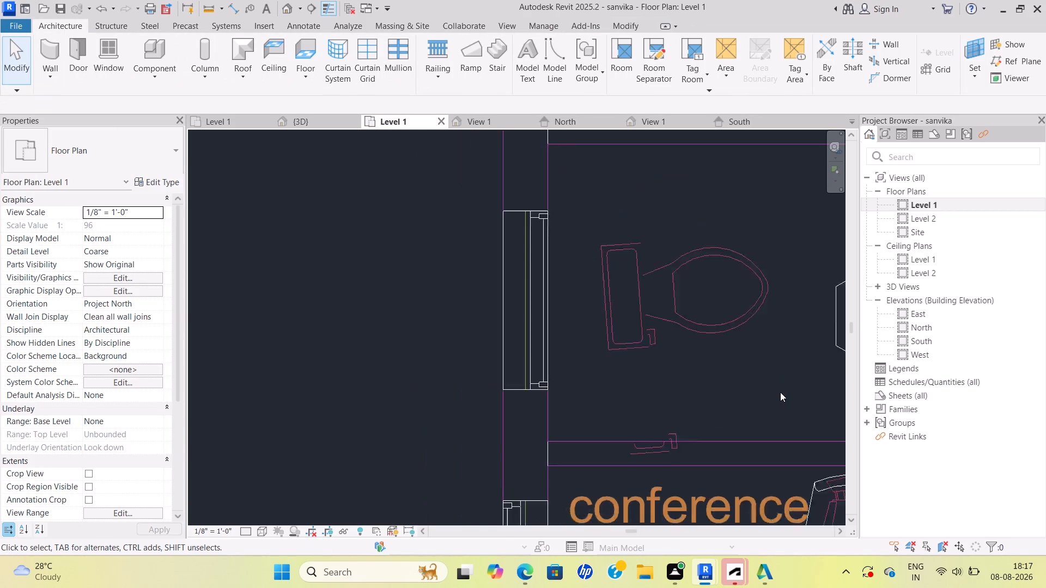
scroll(780, 392, "down", 6)
scroll(725, 408, "up", 12)
left_click(725, 414)
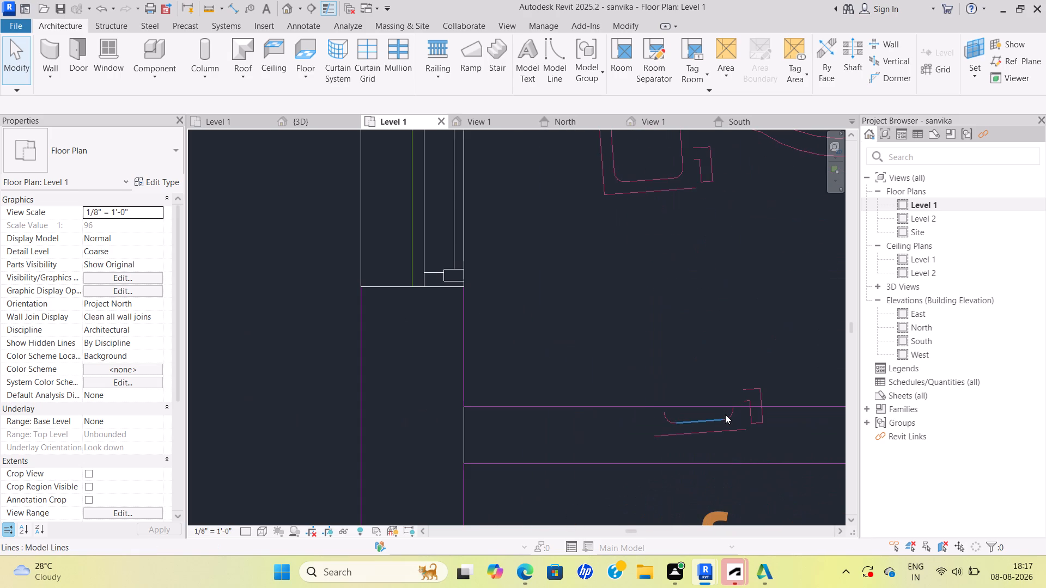
key("Delete")
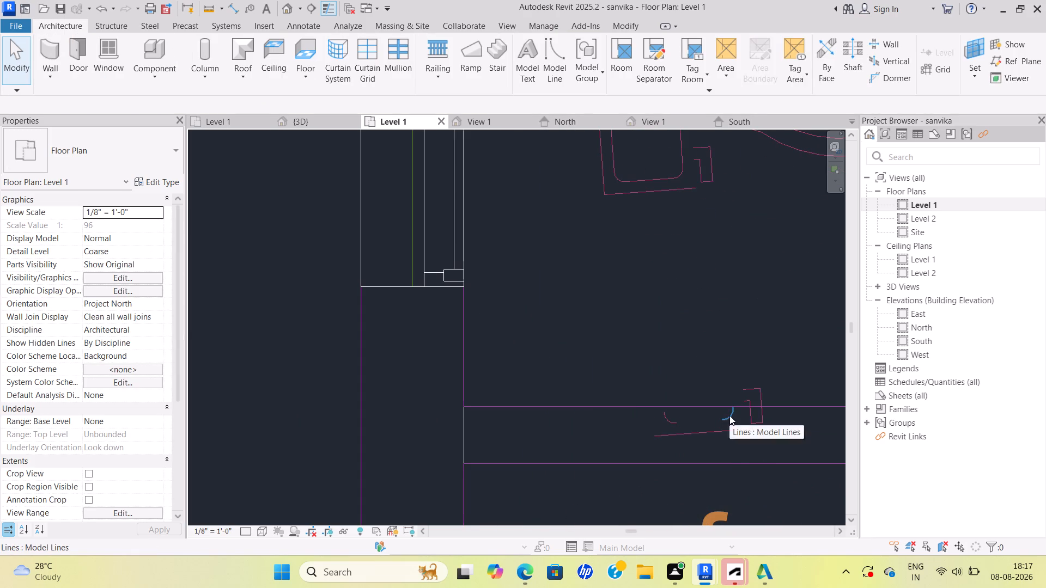
left_click(729, 415)
key("Delete")
left_click(726, 427)
key("Delete")
Delete the flush handle lines and the last tank corner arc left at the conference room wall.
left_click(758, 422)
key("Delete")
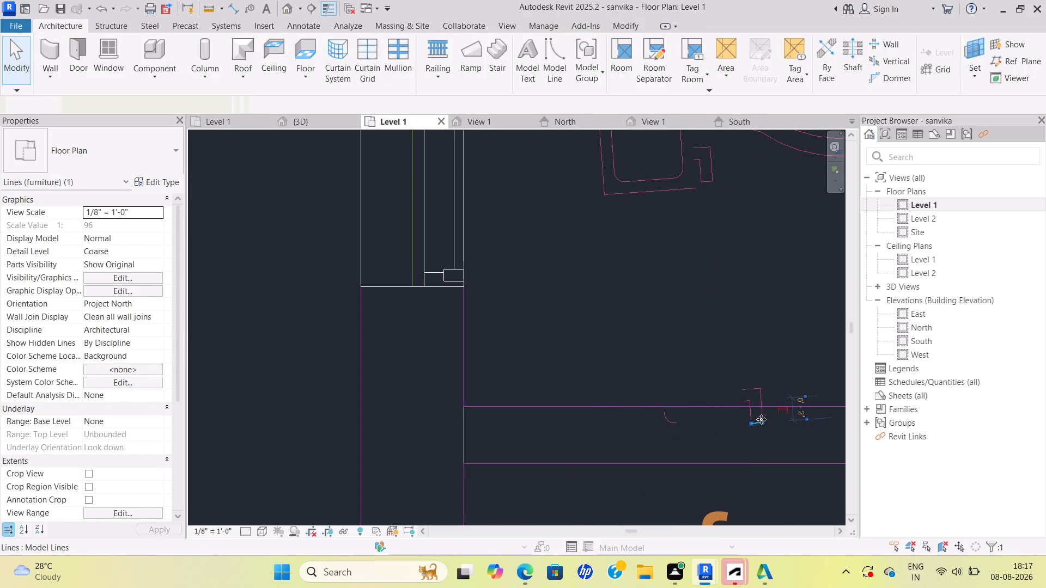
left_click(762, 414)
key("Delete")
scroll(764, 379, "up", 2)
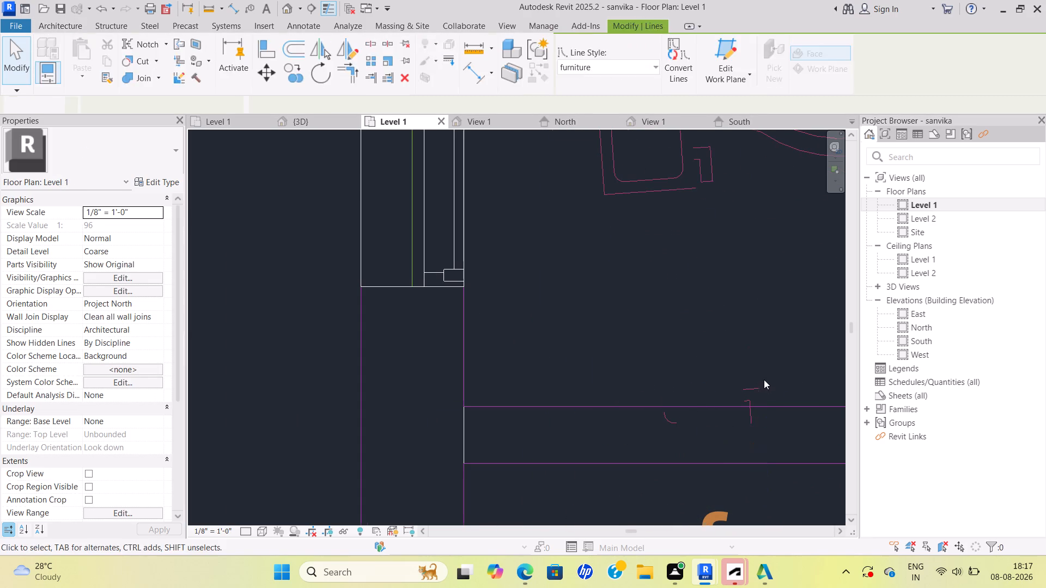
scroll(764, 379, "up", 2)
left_click(749, 393)
key("Delete")
left_click(737, 415)
key("Delete")
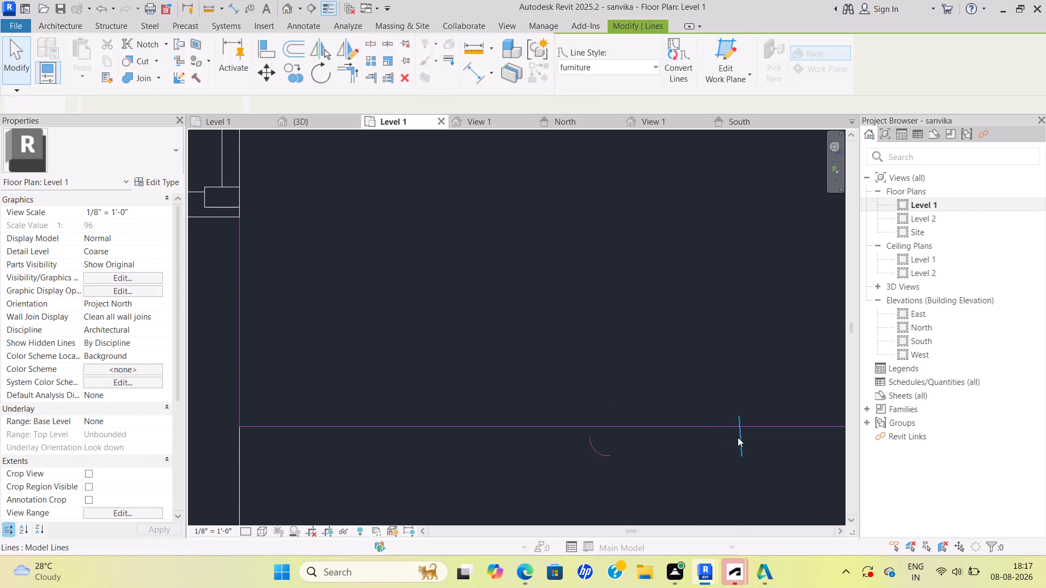
left_click(741, 438)
key("Delete")
left_click(602, 451)
key("Delete")
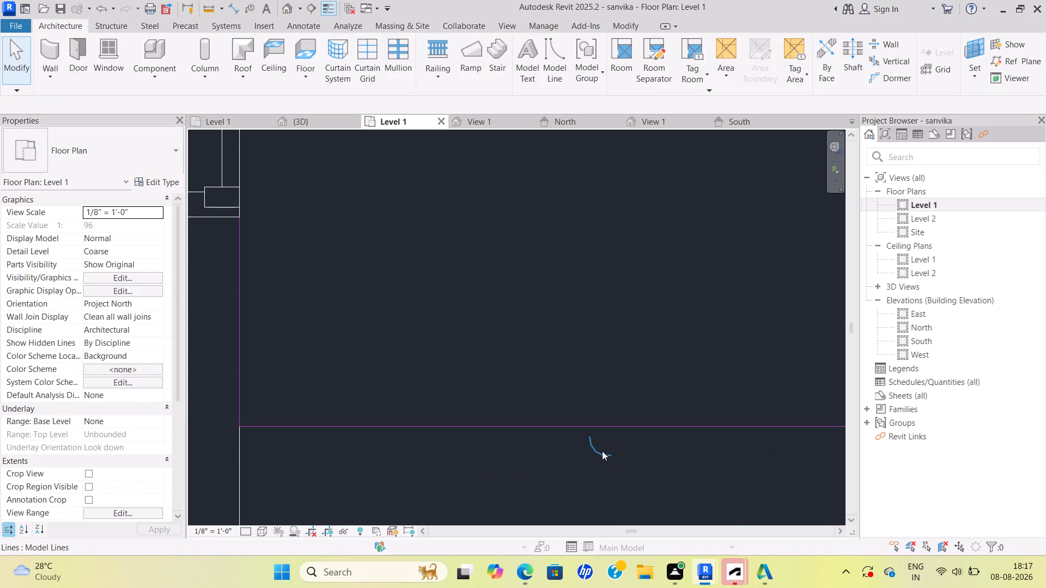
Inspect the remaining drawn toilet outline in the room between the director room and the conference room.
scroll(611, 448, "down", 5)
key("Escape")
scroll(656, 432, "down", 5)
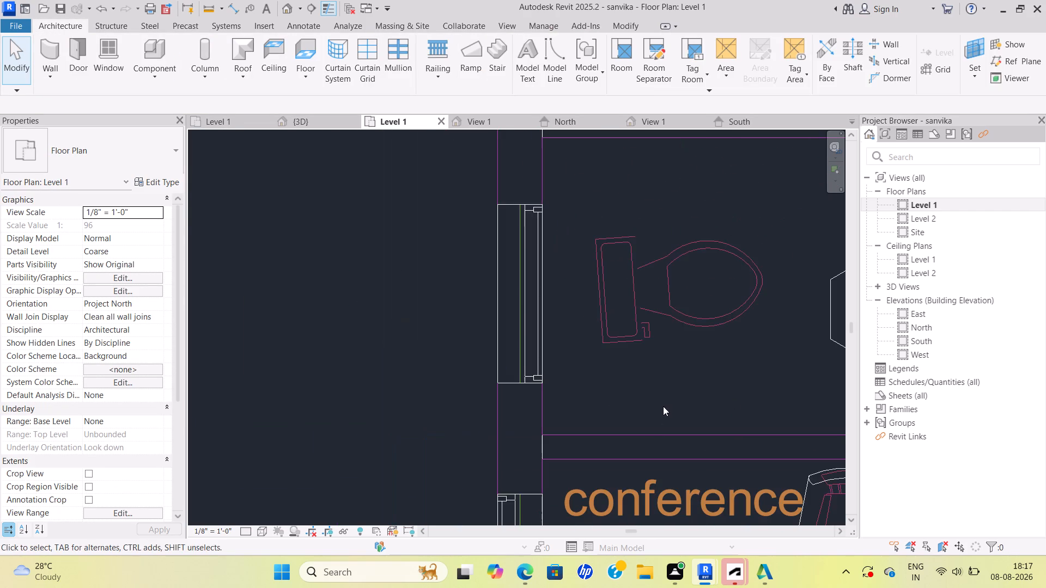
scroll(612, 329, "down", 5)
scroll(661, 338, "down", 1)
middle_click_drag(664, 337, 633, 345)
scroll(633, 345, "down", 1)
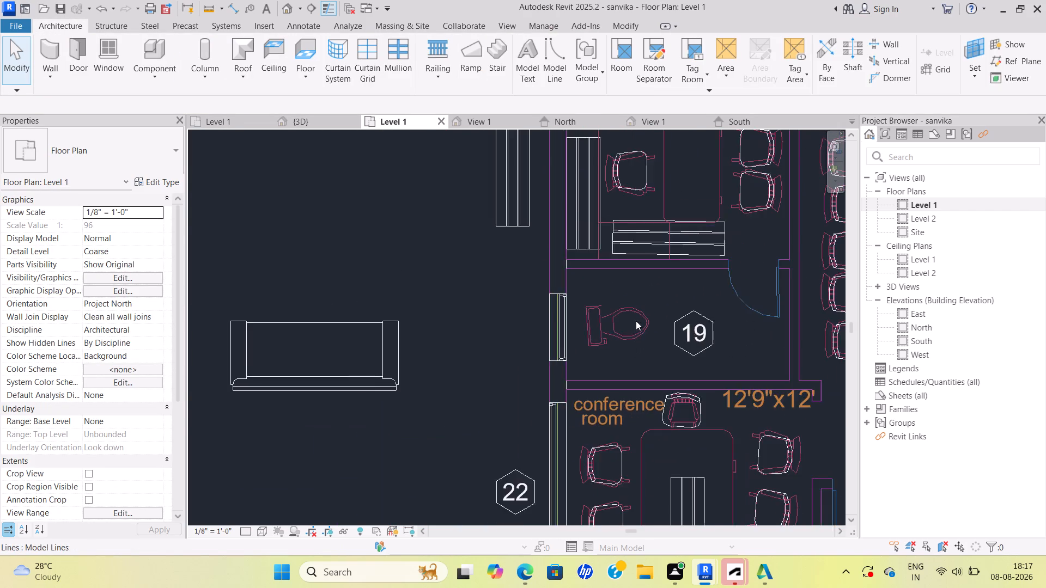
scroll(636, 321, "up", 4)
middle_click_drag(653, 339, 754, 370)
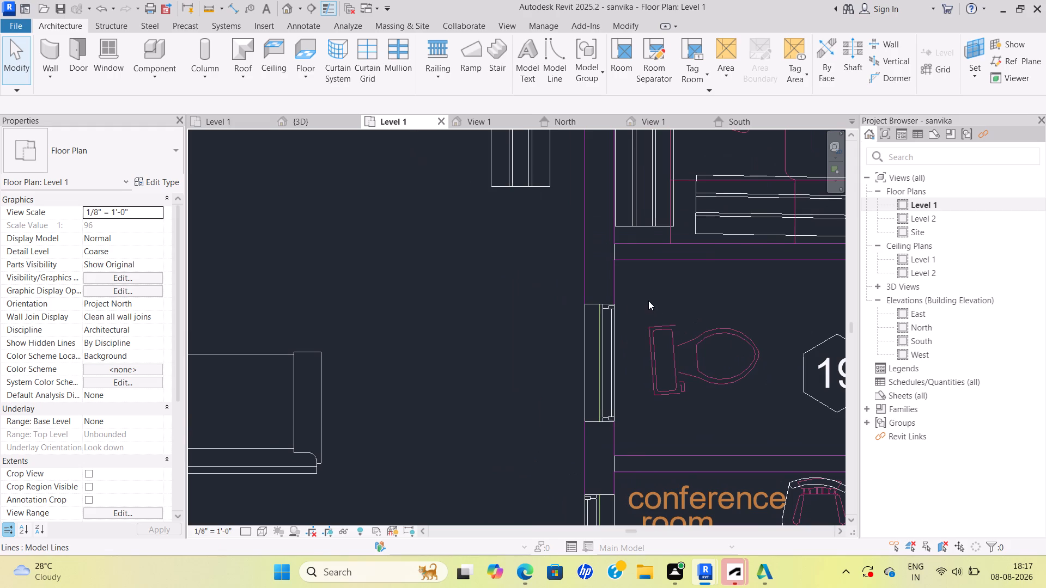
left_click(630, 304)
left_click_drag(657, 312, 700, 316)
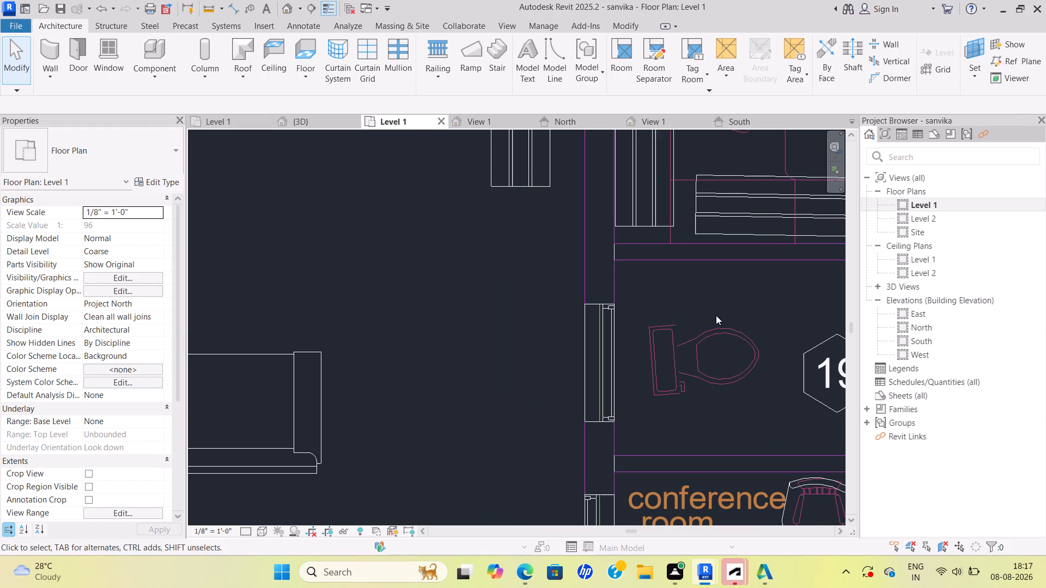
Delete the Toilet-Commercial-Wall-2D fixture overlapping the domestic toilet in the 8'x5' toilet room adjoining the 10'x5" toilet.
scroll(791, 309, "down", 3)
middle_click_drag(763, 309, 685, 261)
scroll(812, 302, "down", 2)
middle_click_drag(806, 302, 719, 330)
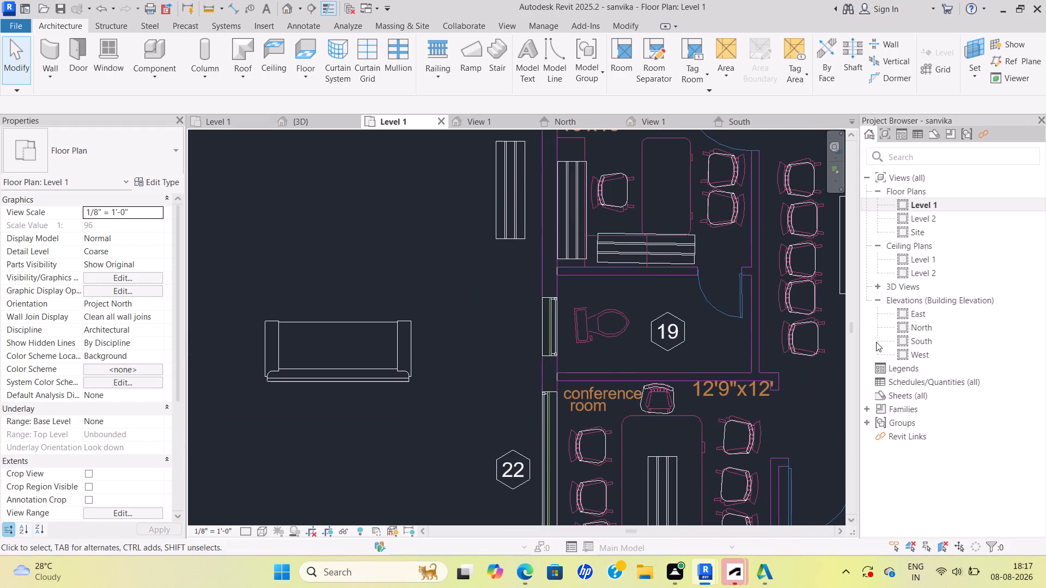
middle_click_drag(873, 342, 781, 350)
middle_click_drag(788, 345, 698, 389)
scroll(352, 244, "down", 1)
middle_click_drag(653, 377, 509, 375)
middle_click_drag(632, 368, 471, 368)
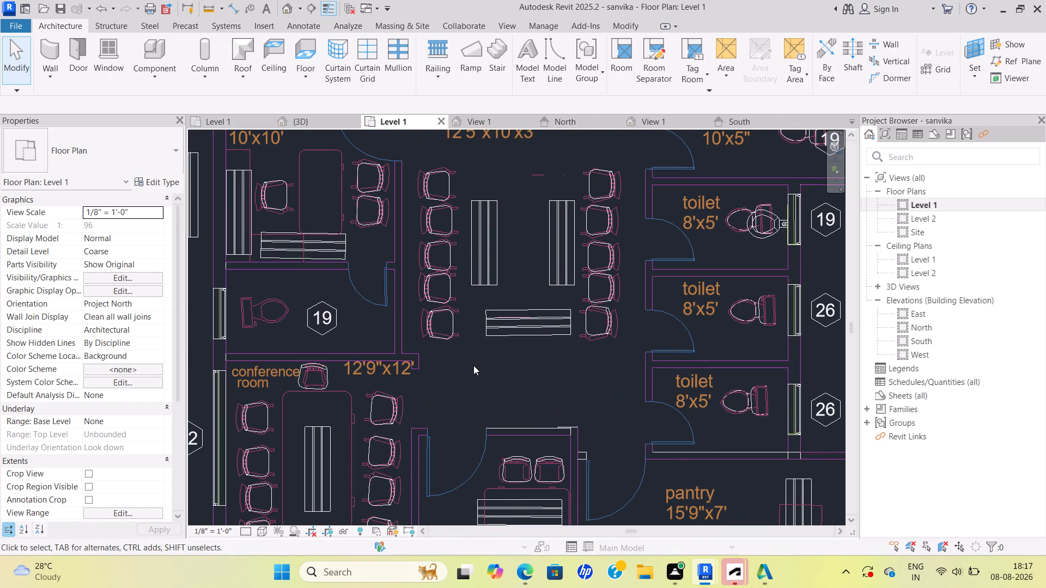
scroll(746, 318, "up", 9)
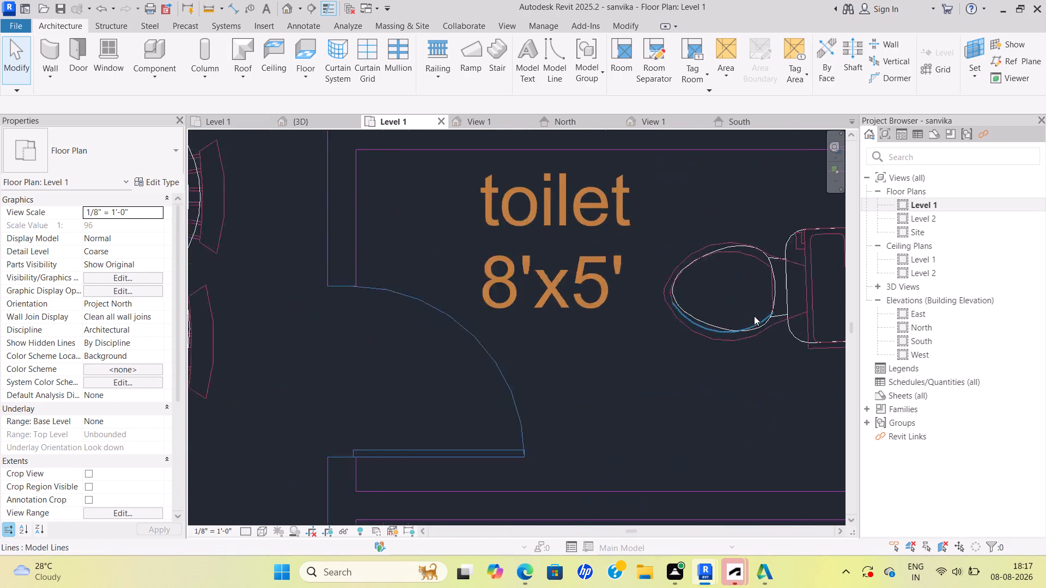
scroll(754, 316, "up", 2)
scroll(754, 316, "down", 6)
middle_click_drag(755, 311, 665, 422)
middle_click_drag(707, 200, 674, 309)
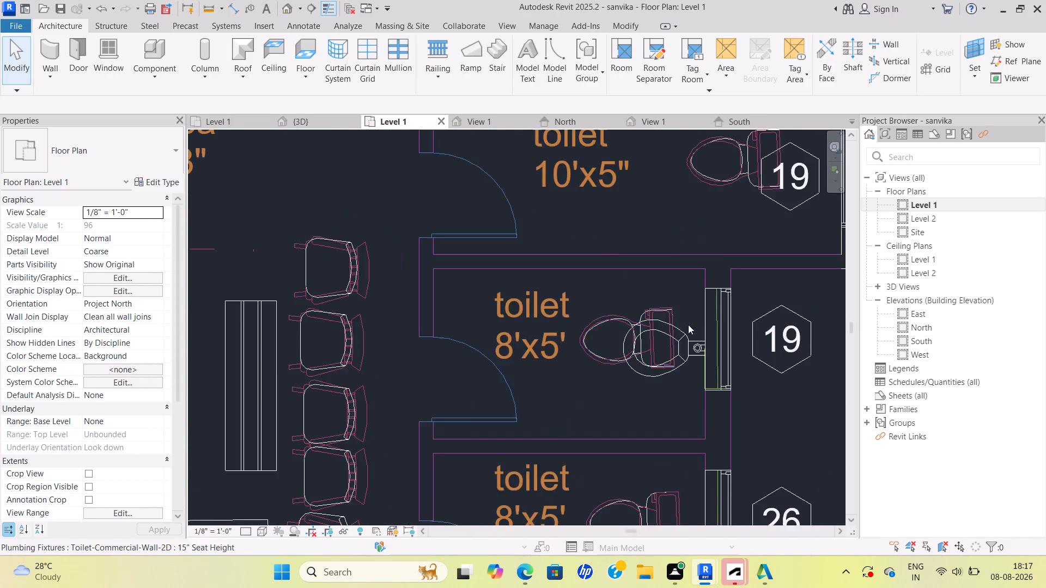
scroll(689, 327, "up", 5)
left_click(700, 352)
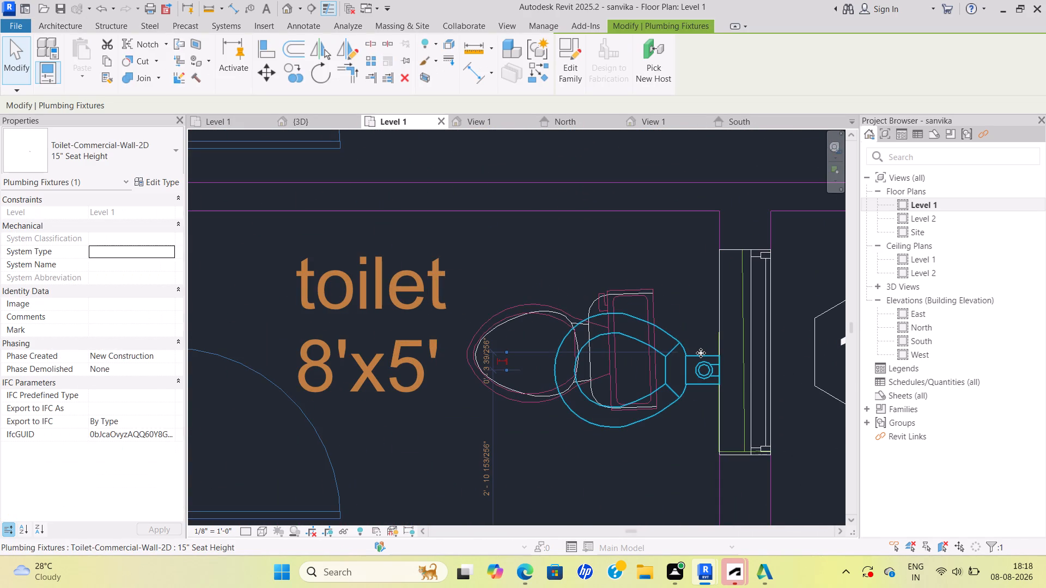
key("Delete")
Start placing a component and load the Toilet-Domestic-3D family from the Water Closets folder.
scroll(697, 372, "down", 3)
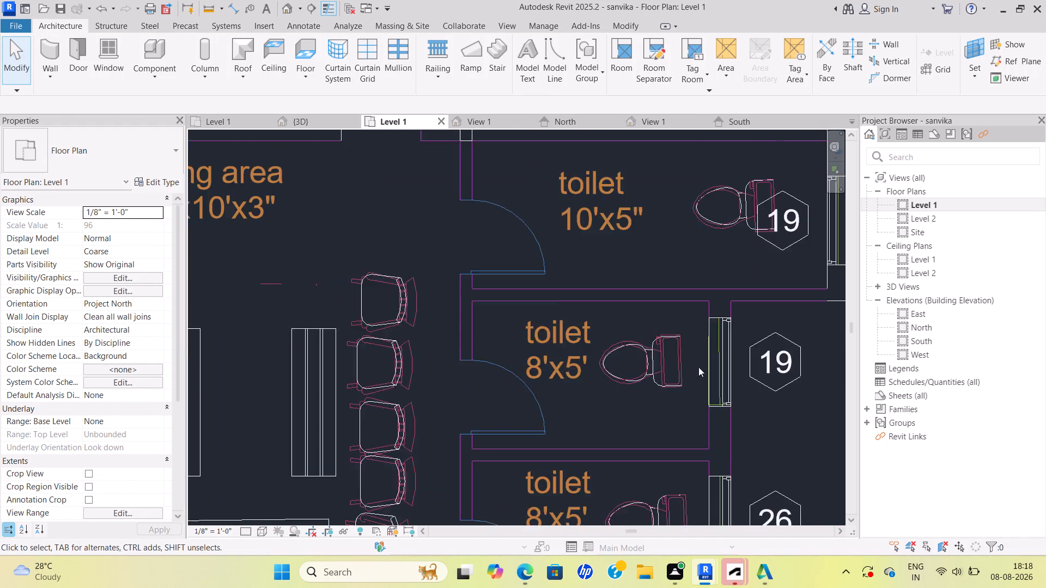
scroll(698, 367, "down", 7)
middle_click_drag(583, 378, 809, 348)
middle_click_drag(573, 358, 653, 342)
scroll(665, 350, "down", 1)
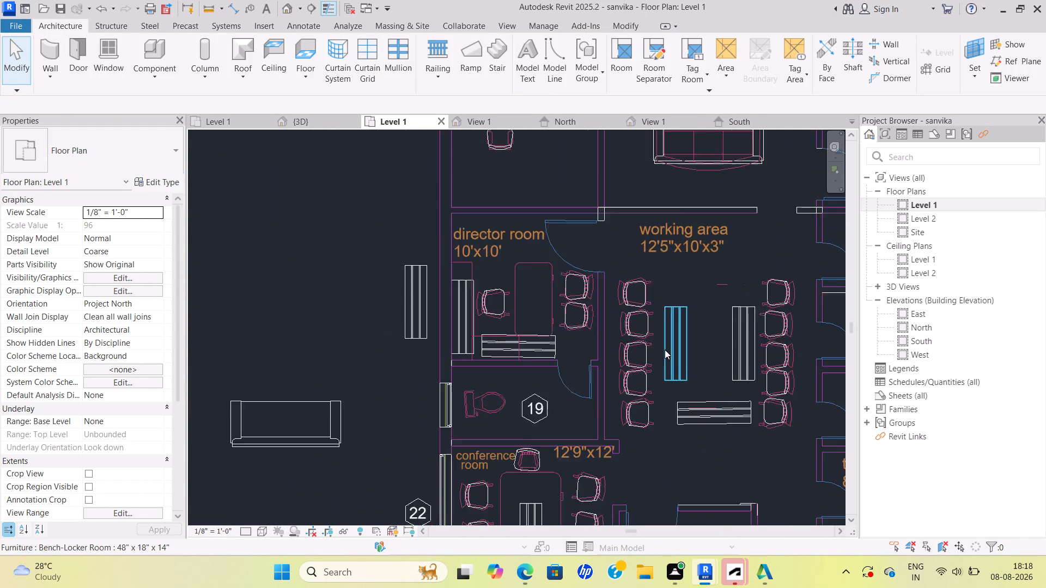
scroll(665, 350, "down", 2)
middle_click_drag(665, 350, 617, 328)
scroll(619, 327, "down", 1)
middle_click_drag(618, 327, 690, 258)
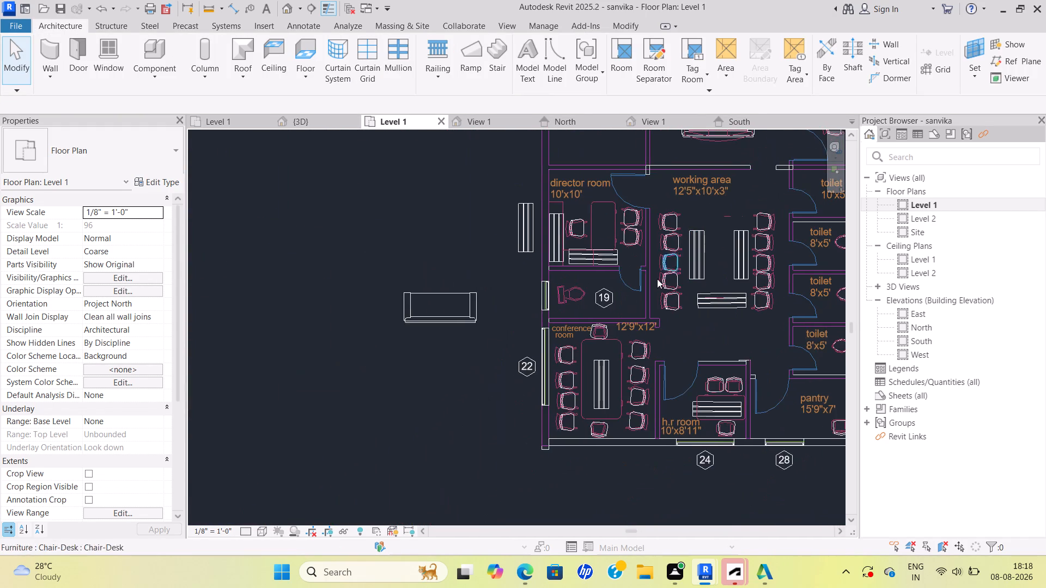
scroll(571, 284, "up", 3)
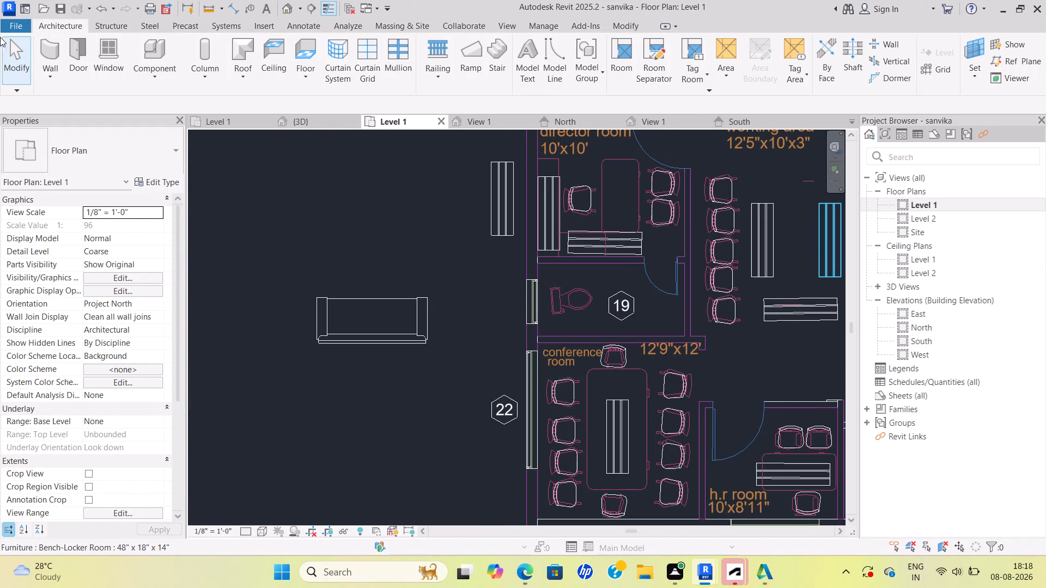
left_click(155, 78)
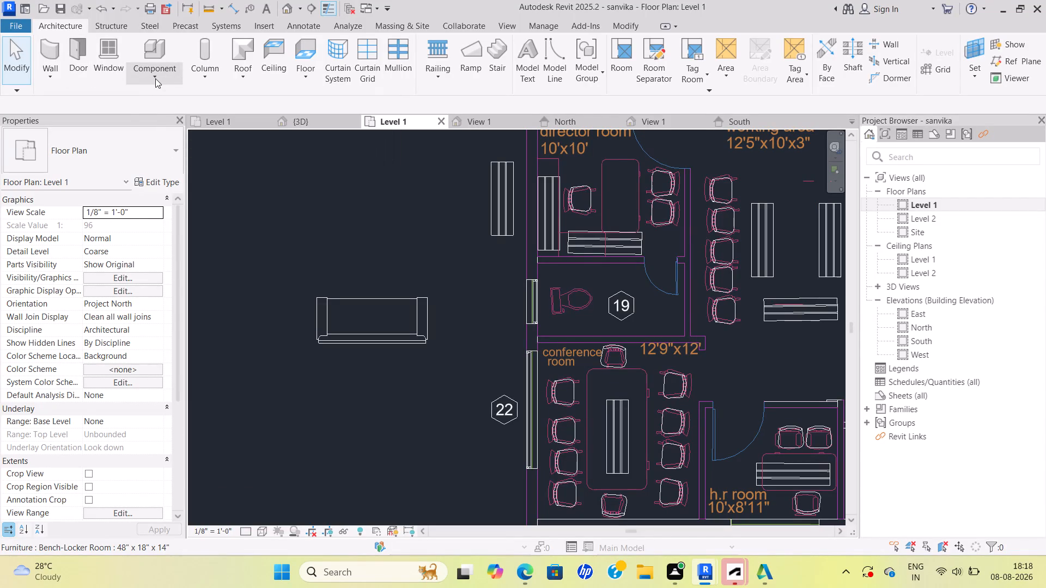
left_click(183, 99)
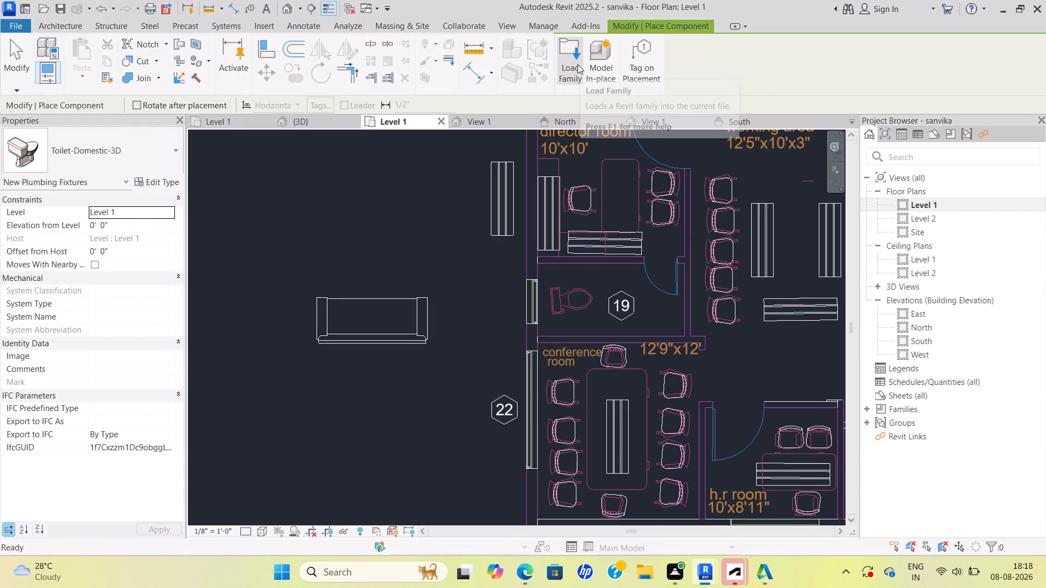
left_click(573, 68)
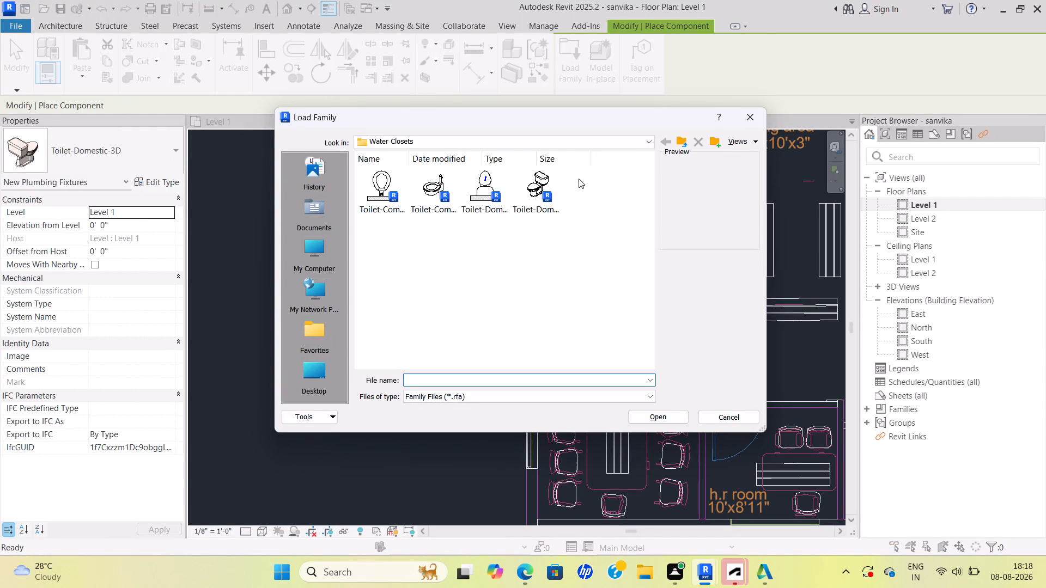
left_click(529, 187)
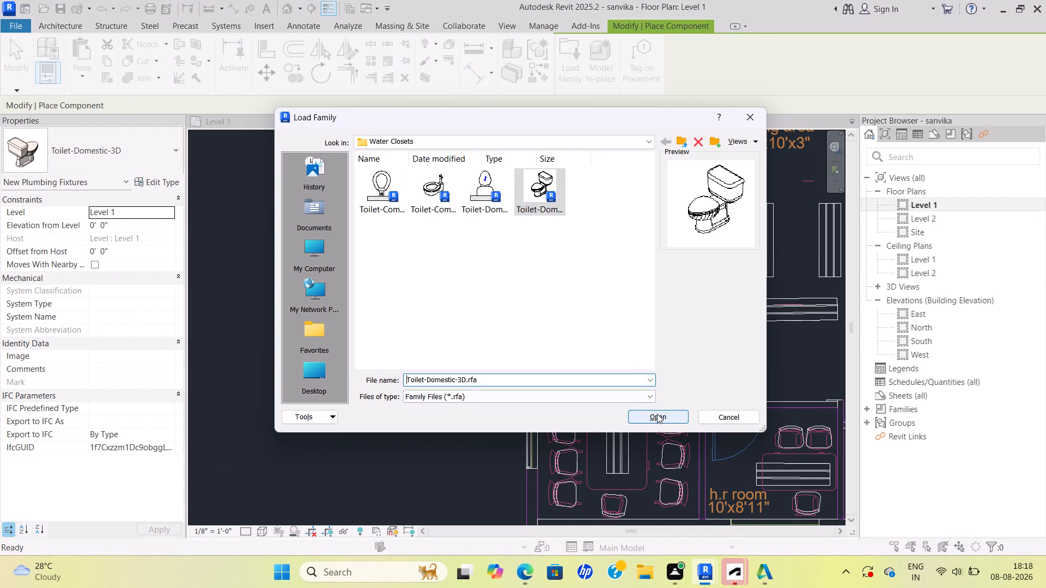
left_click(658, 414)
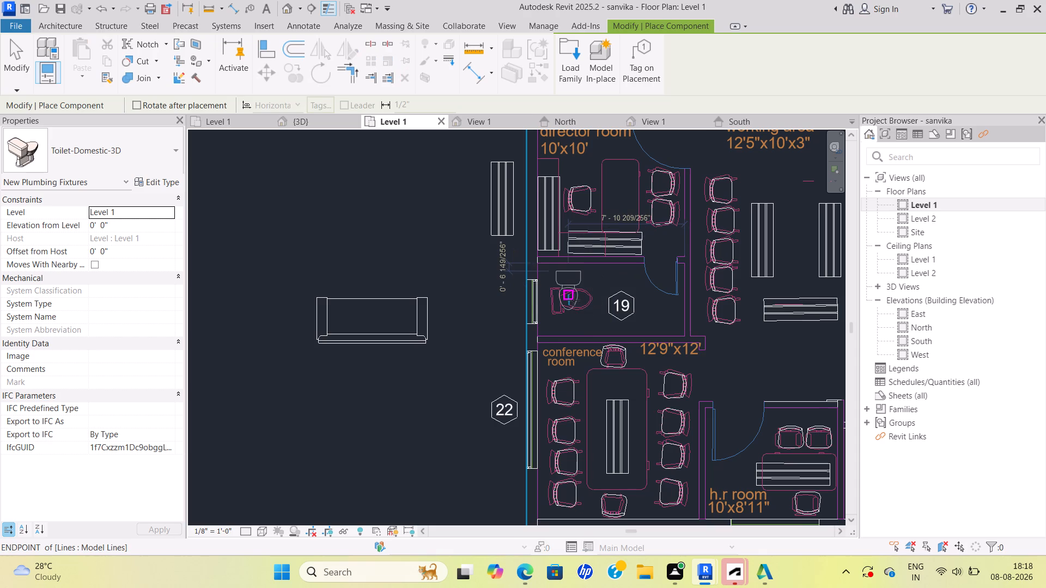
Place a Toilet-Domestic-3D in the room between the director and conference rooms, rotated with its tank against the window wall.
key("space")
key("space")
key("space")
key("space")
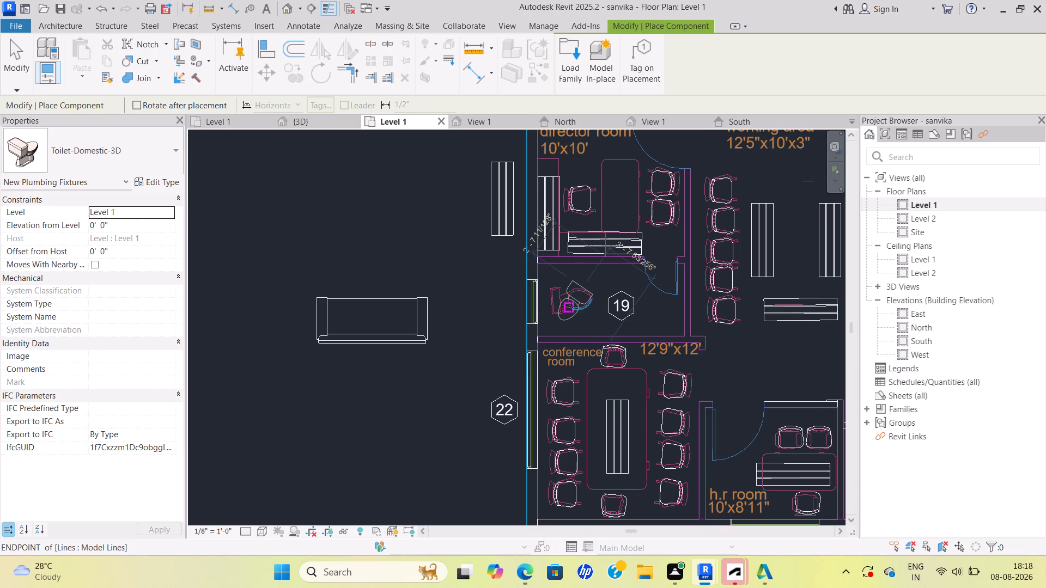
key("space")
key("space")
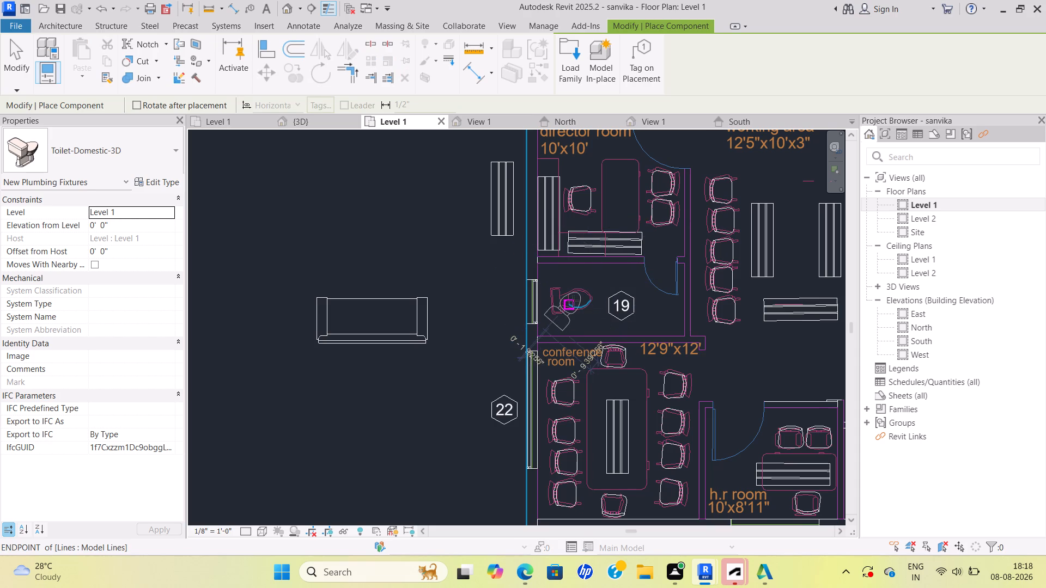
scroll(573, 300, "down", 3)
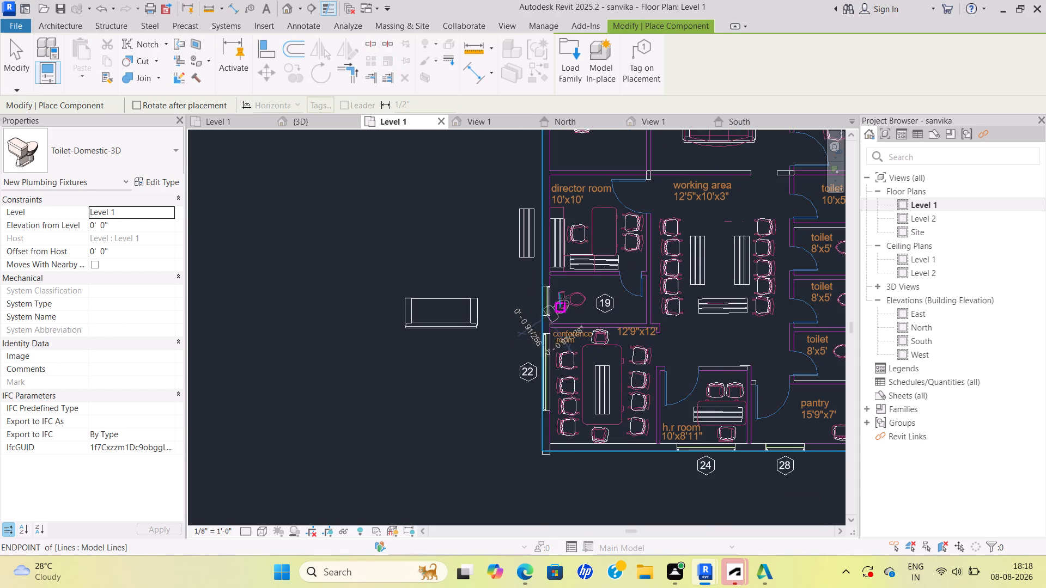
scroll(576, 298, "up", 4)
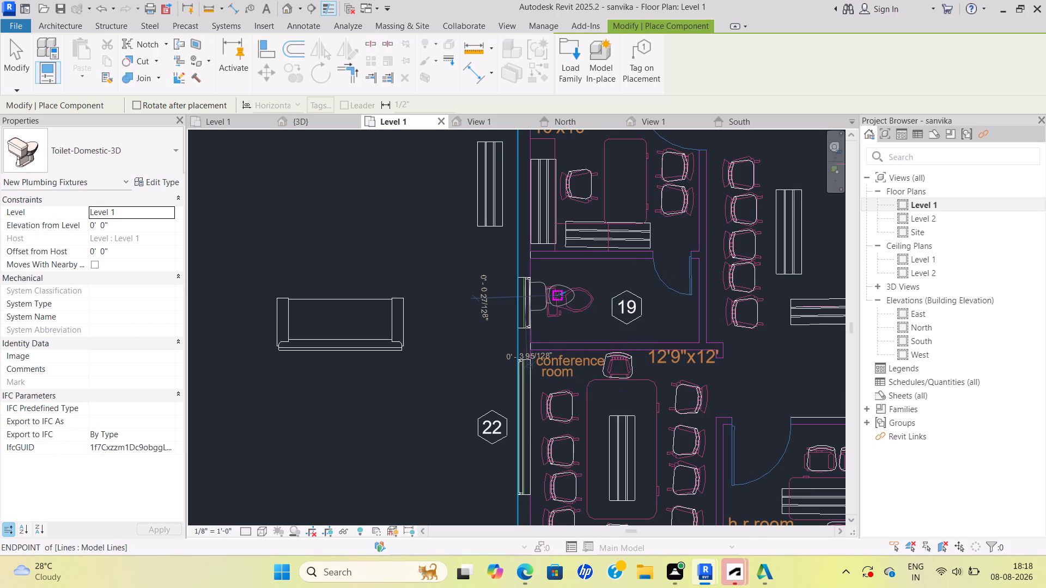
left_click(559, 296)
key("Escape")
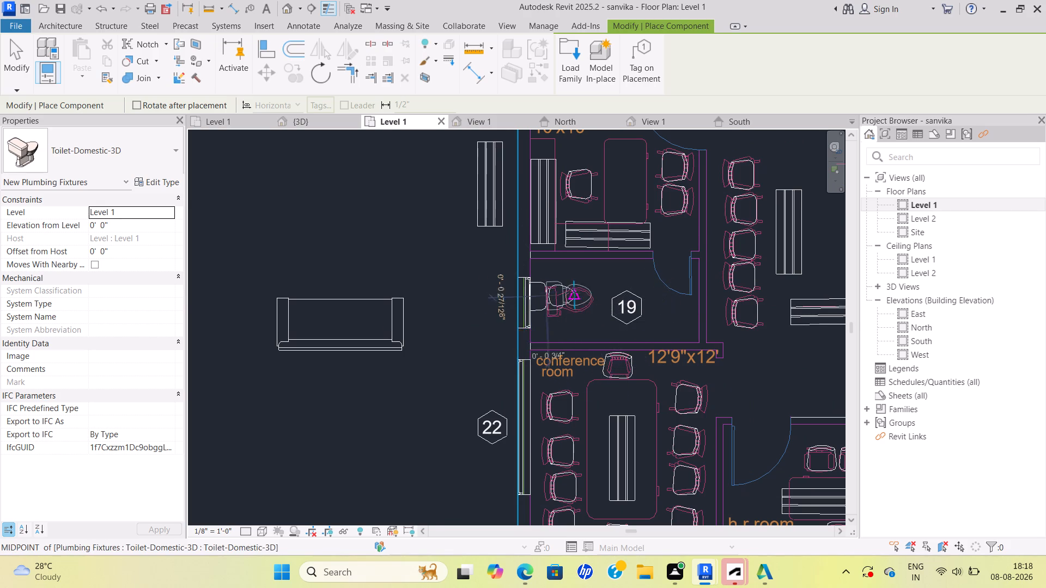
scroll(571, 289, "up", 4)
key("Escape")
Move the placed toilet about 1'-1 3/4" horizontally away from the window, onto the drawn toilet outline.
scroll(573, 306, "up", 2)
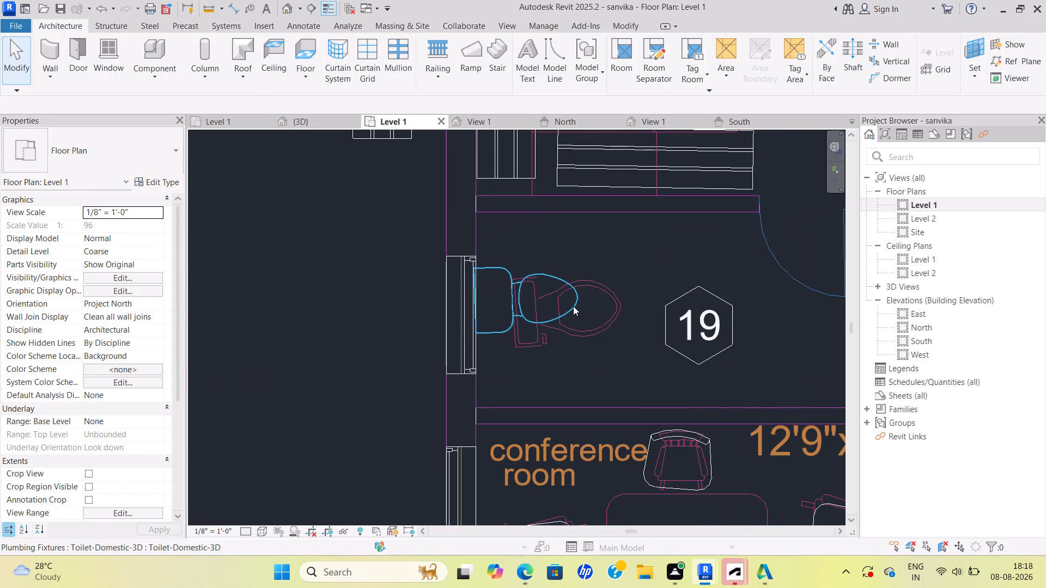
left_click(573, 306)
left_click(265, 77)
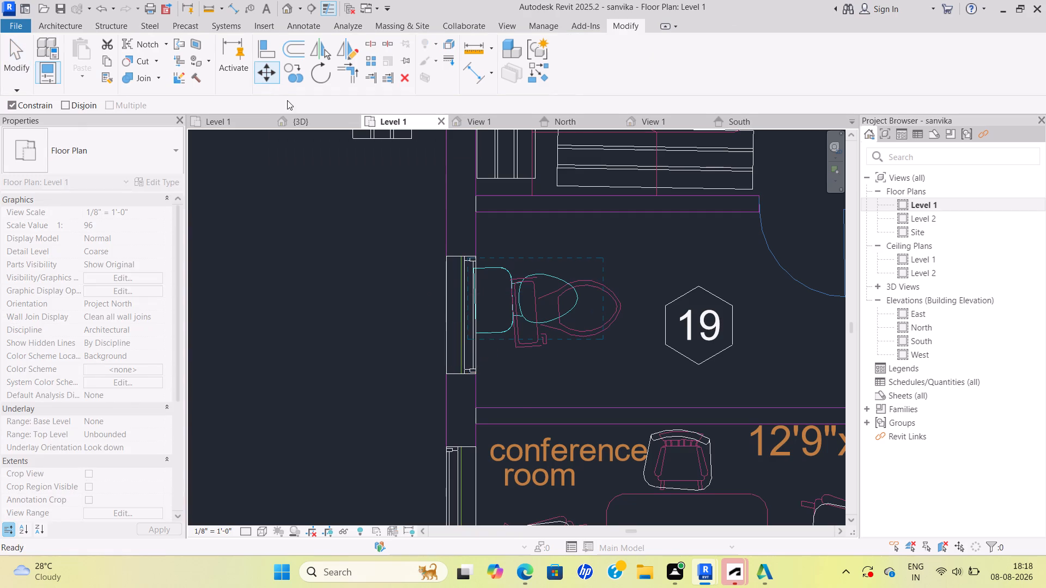
left_click(576, 297)
left_click(621, 305)
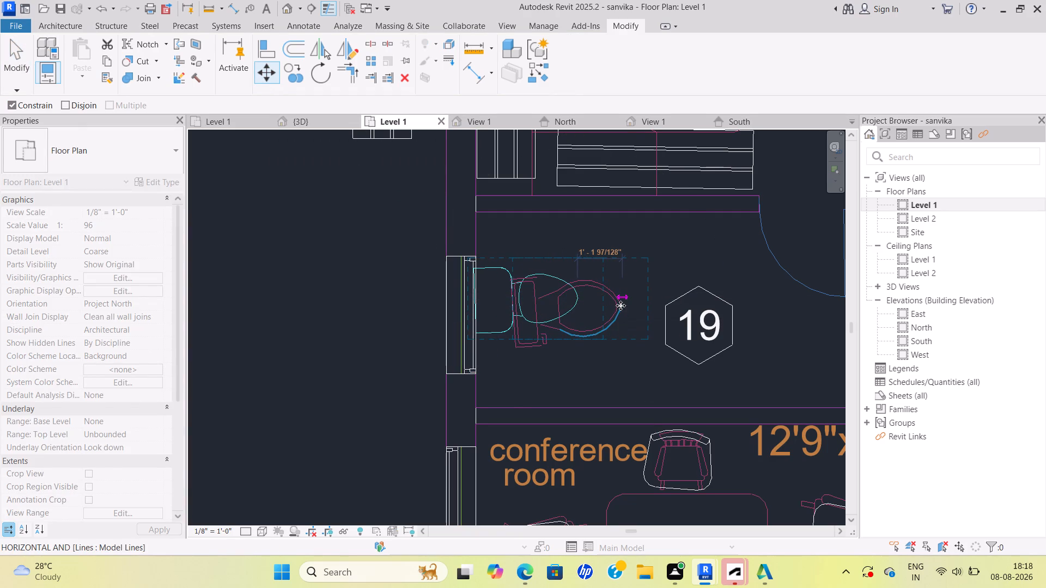
left_click(616, 306)
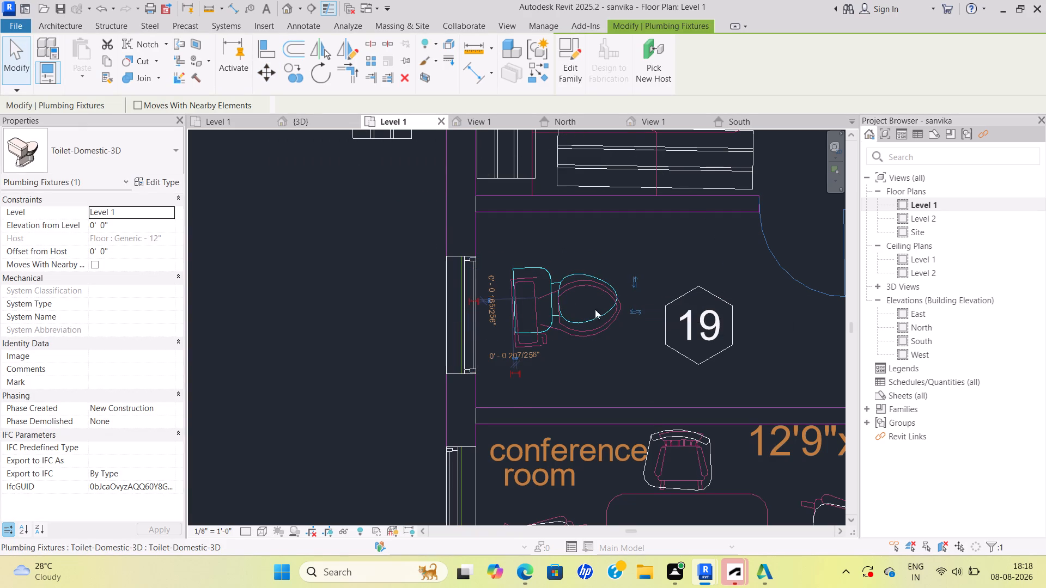
key("Escape")
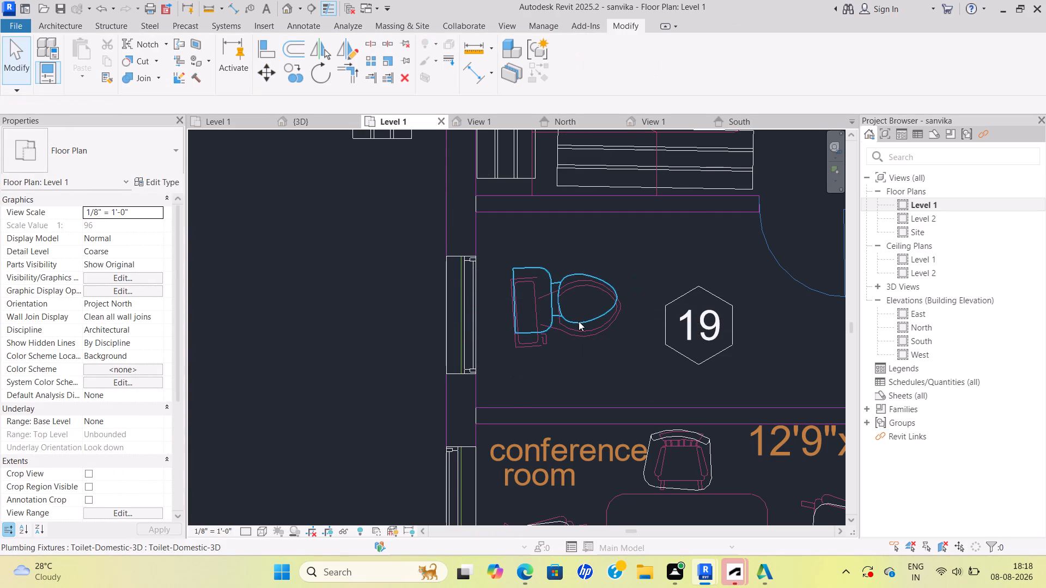
Copy the toilet a short distance toward the conference room, over the lower part of the drawn outline.
left_click(579, 321)
left_click(300, 77)
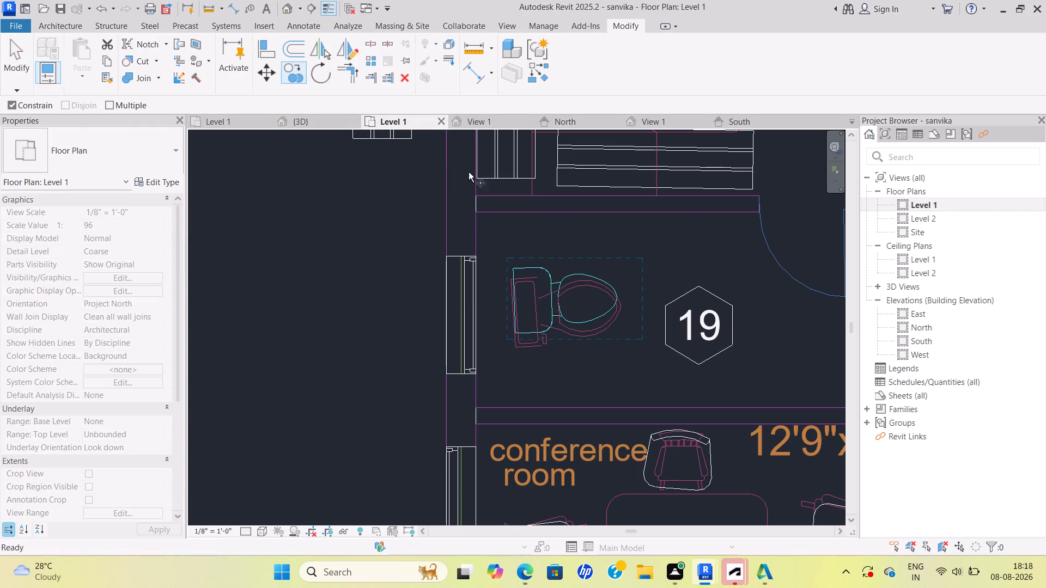
left_click(610, 314)
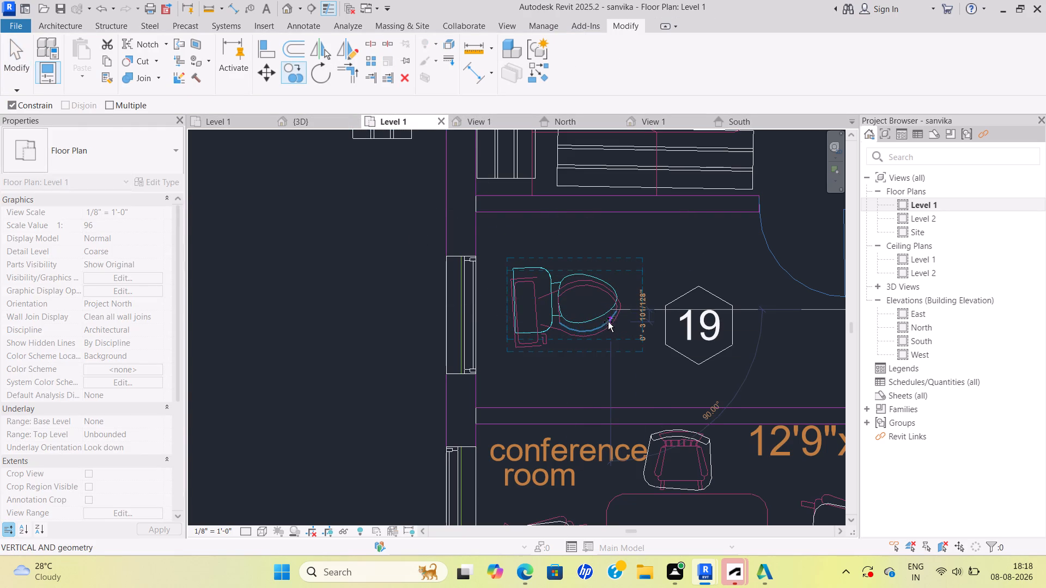
left_click(608, 330)
key("Escape")
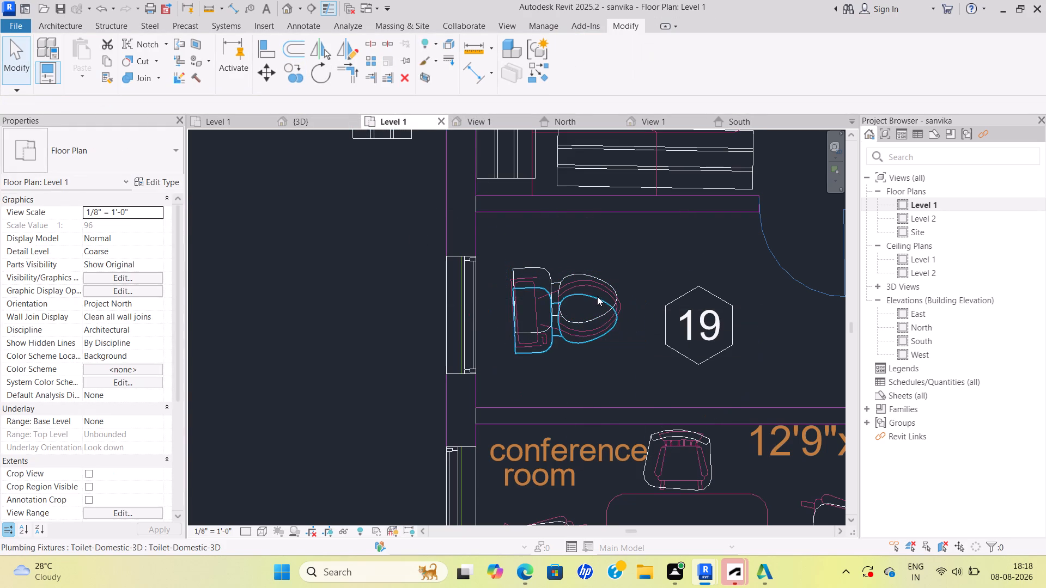
Move the copied toilet about 3 3/4" back toward the director room to line up with the drawn outline.
scroll(582, 289, "up", 4)
left_click(582, 297)
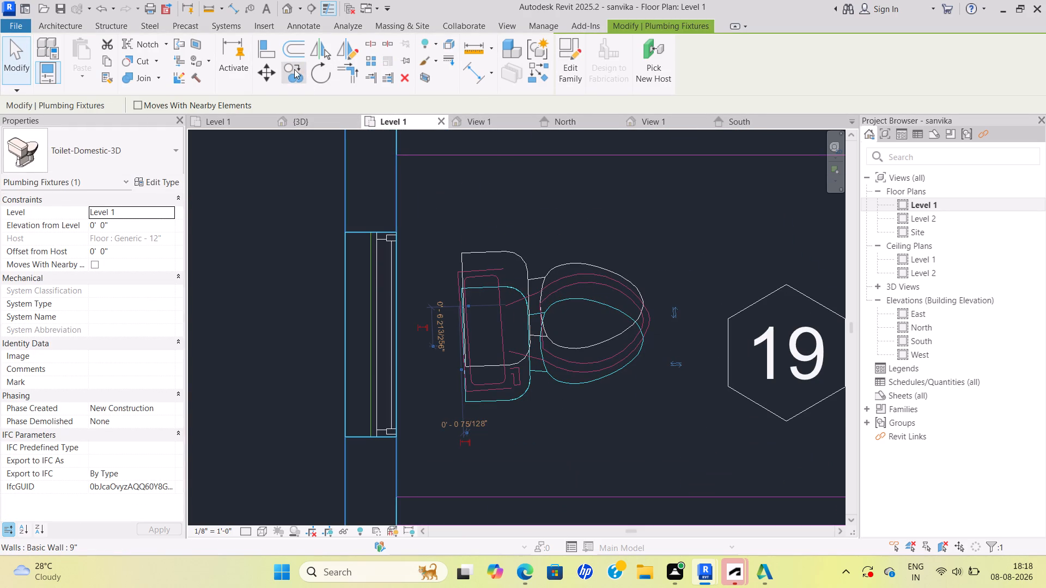
left_click(263, 74)
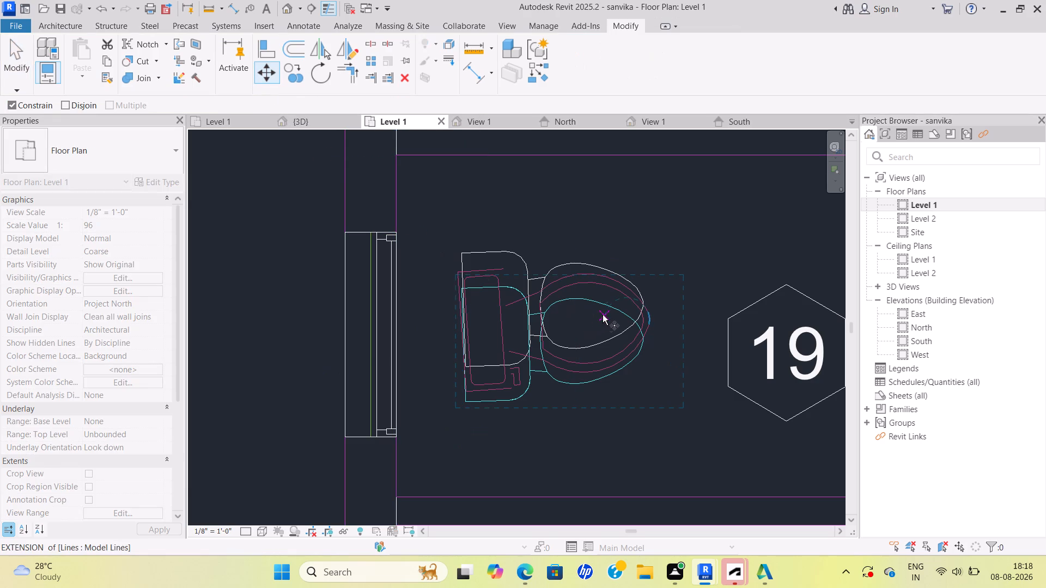
left_click(628, 313)
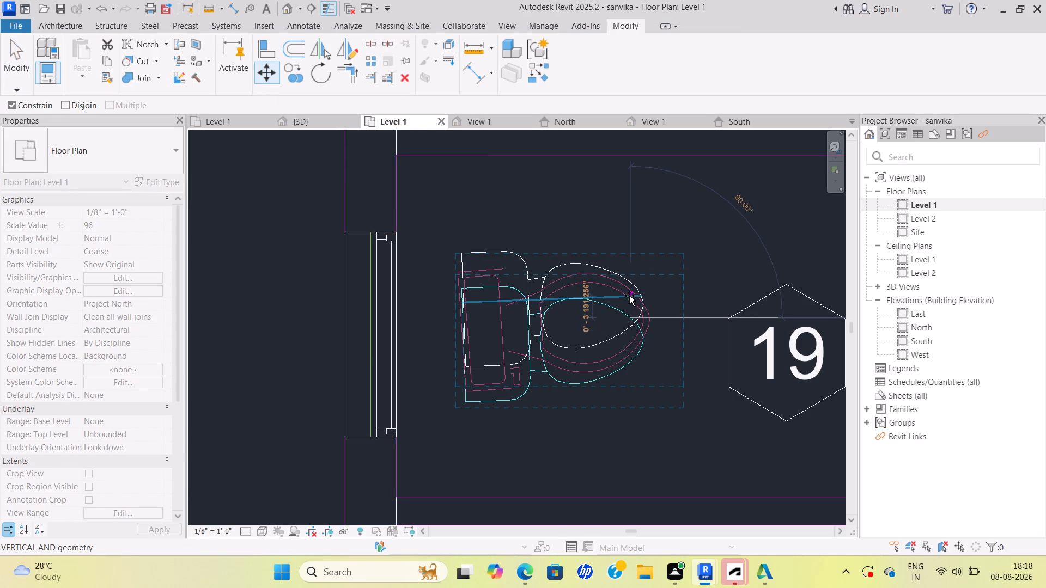
left_click(628, 295)
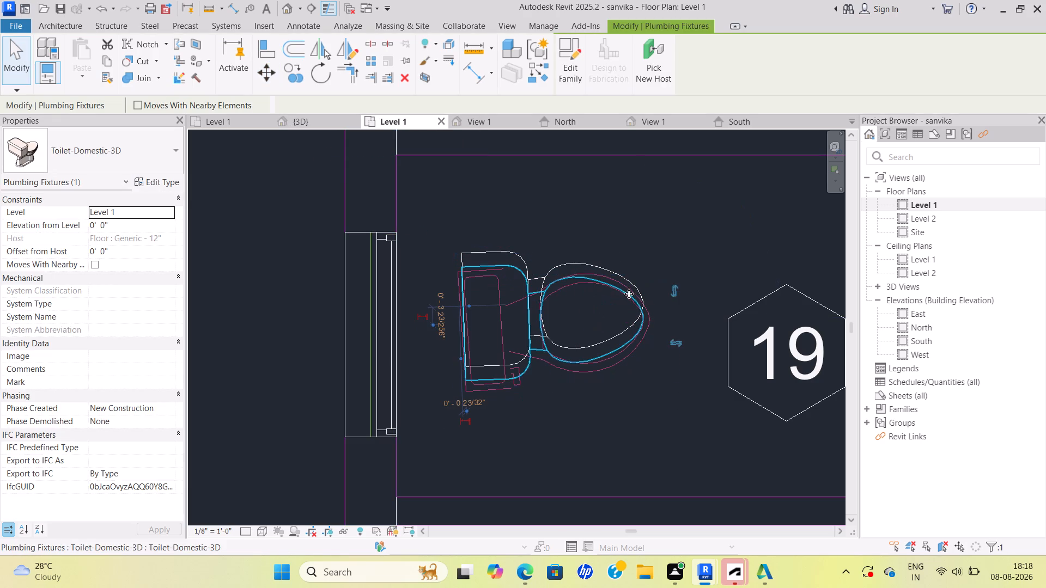
Delete the original toilet overlapping the aligned copy.
scroll(628, 280, "up", 4)
left_click(628, 280)
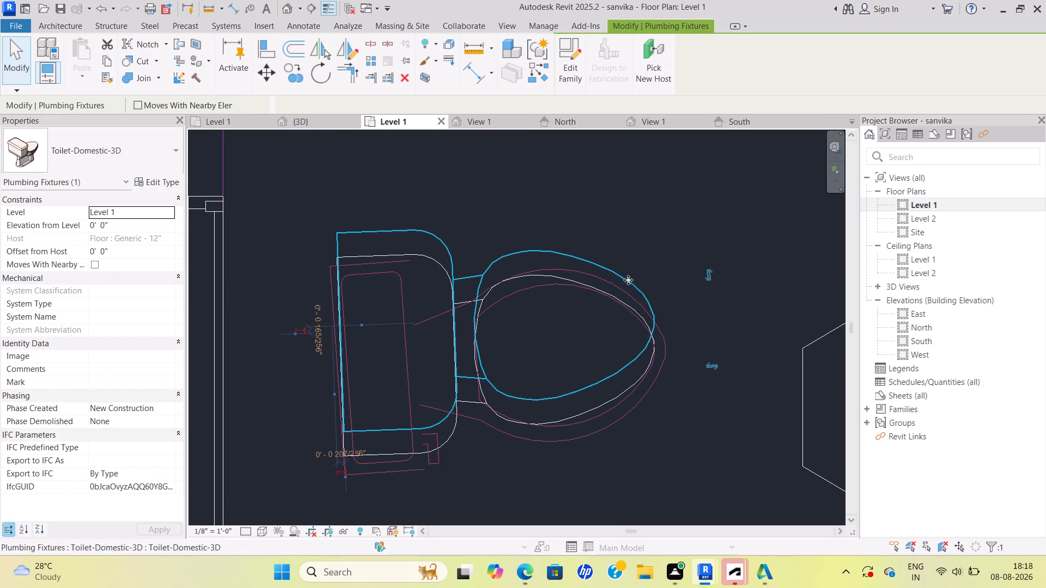
key("Delete")
Inspect the furniture and toilet fixtures across the Level 1 rooms, including the director room, working area, toilets and pantry.
scroll(620, 352, "down", 4)
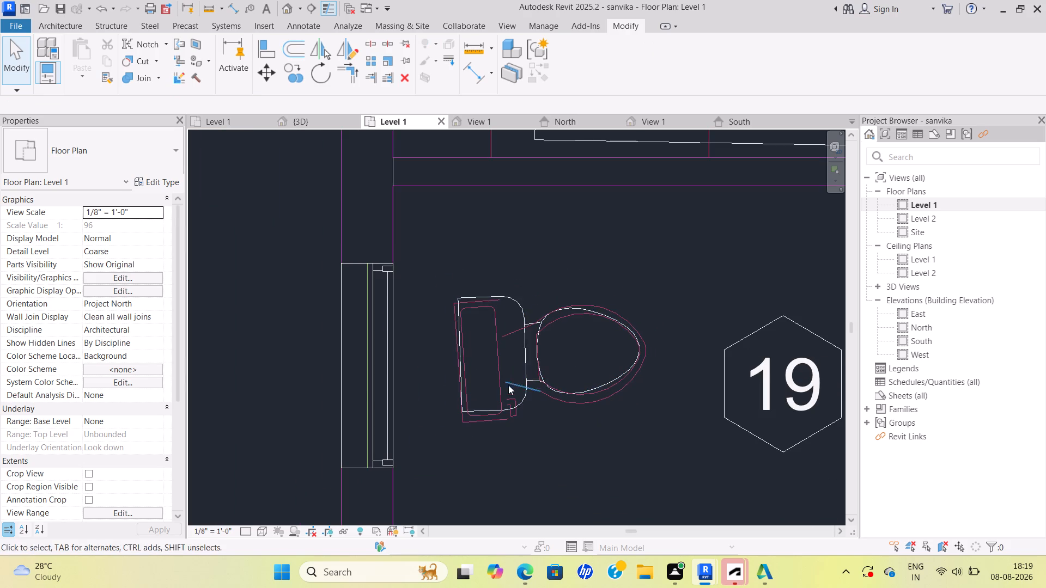
scroll(547, 392, "down", 8)
middle_click_drag(606, 363, 546, 356)
scroll(515, 357, "down", 1)
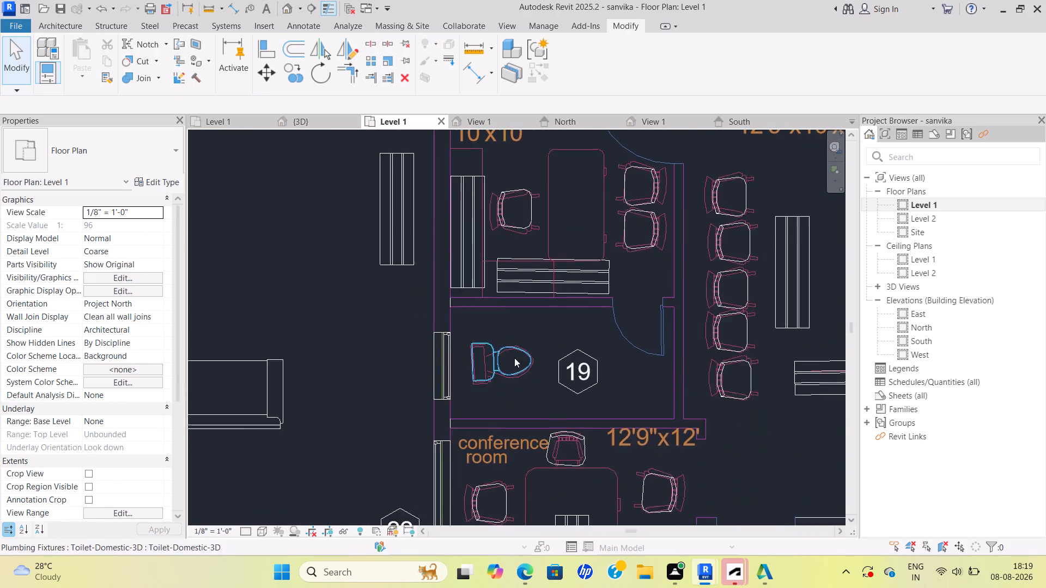
scroll(702, 293, "down", 1)
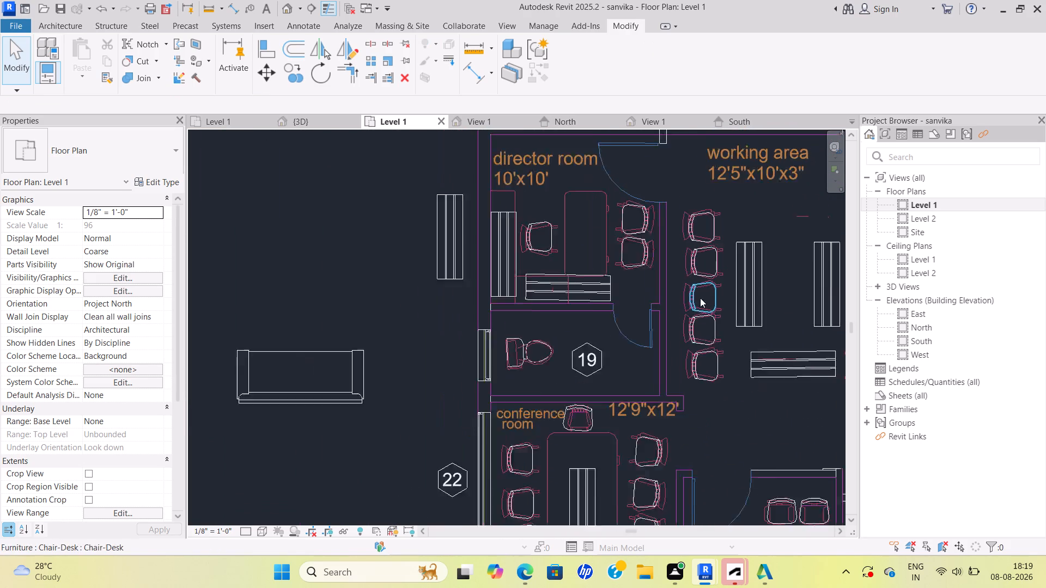
scroll(700, 298, "down", 2)
middle_click_drag(690, 299, 512, 330)
scroll(558, 326, "down", 4)
middle_click_drag(576, 336, 556, 304)
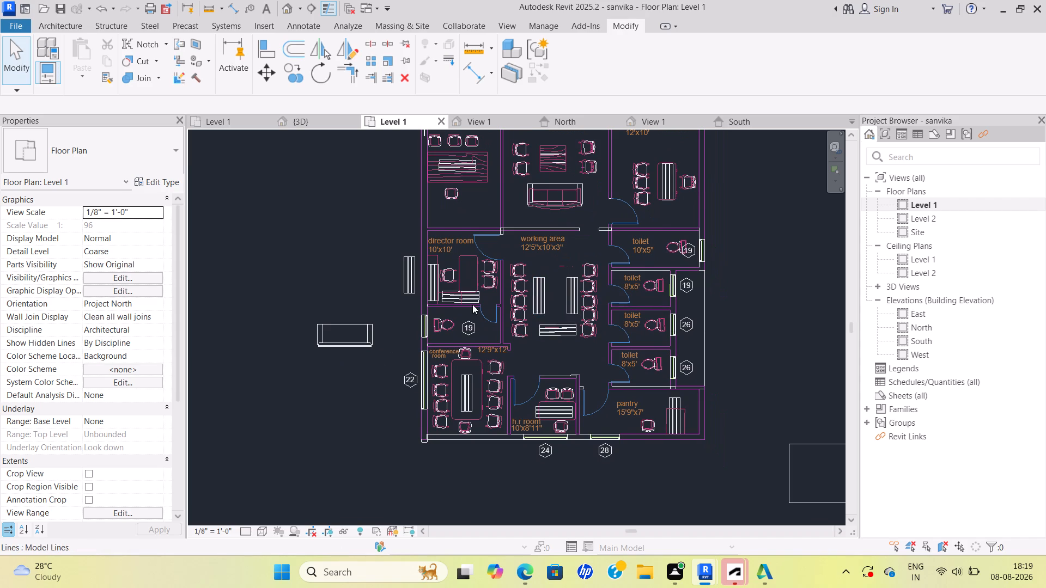
scroll(470, 286, "up", 5)
scroll(417, 250, "up", 3)
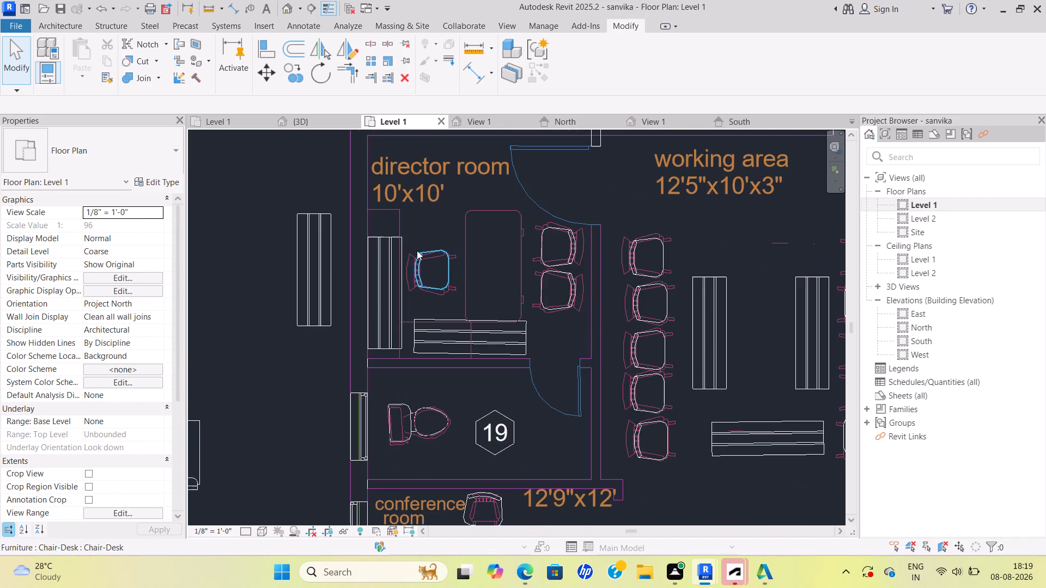
scroll(415, 248, "down", 7)
middle_click_drag(415, 248, 436, 314)
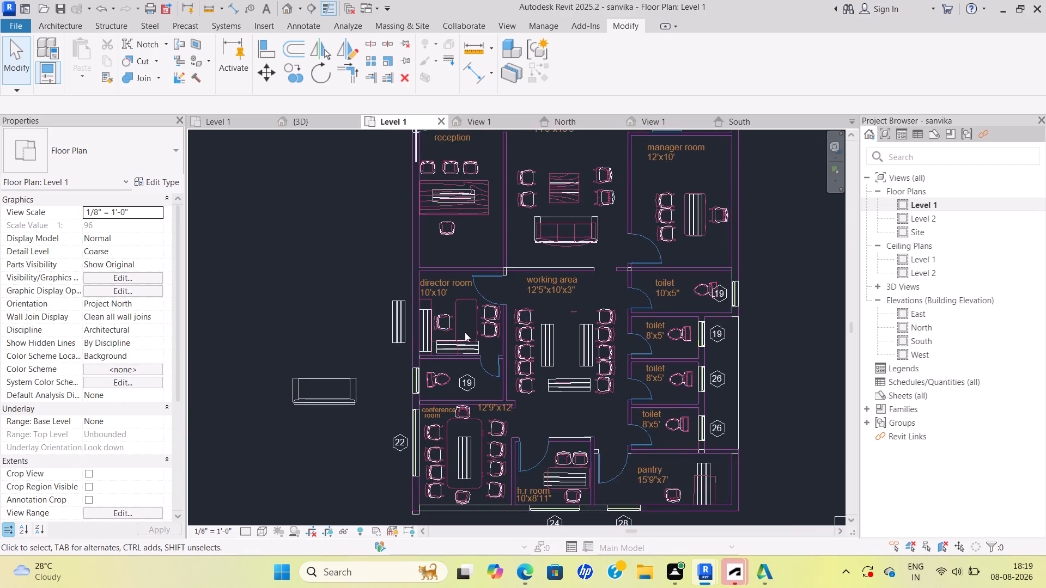
scroll(465, 332, "up", 8)
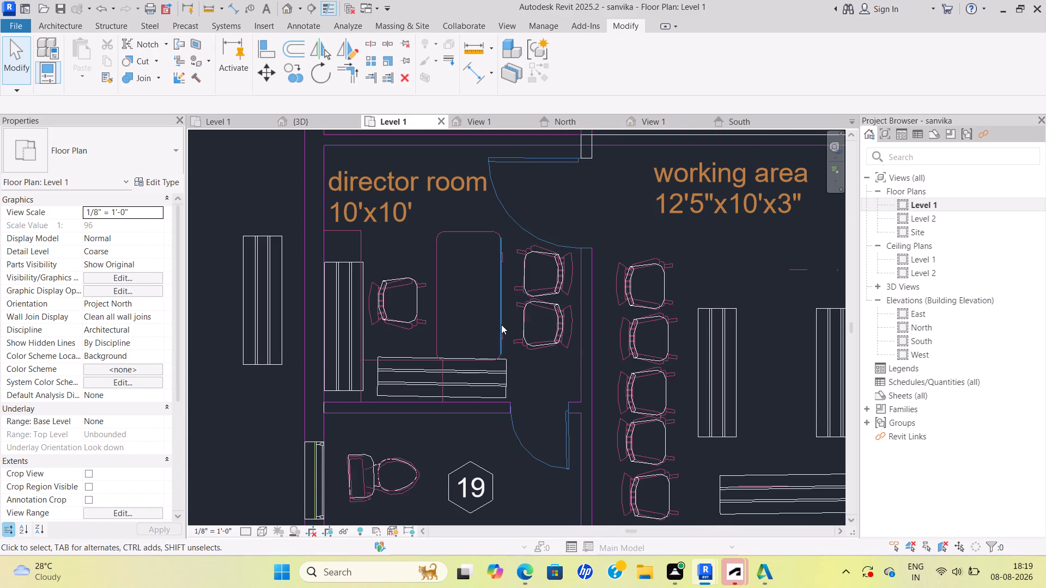
scroll(605, 336, "down", 4)
middle_click_drag(619, 328, 624, 304)
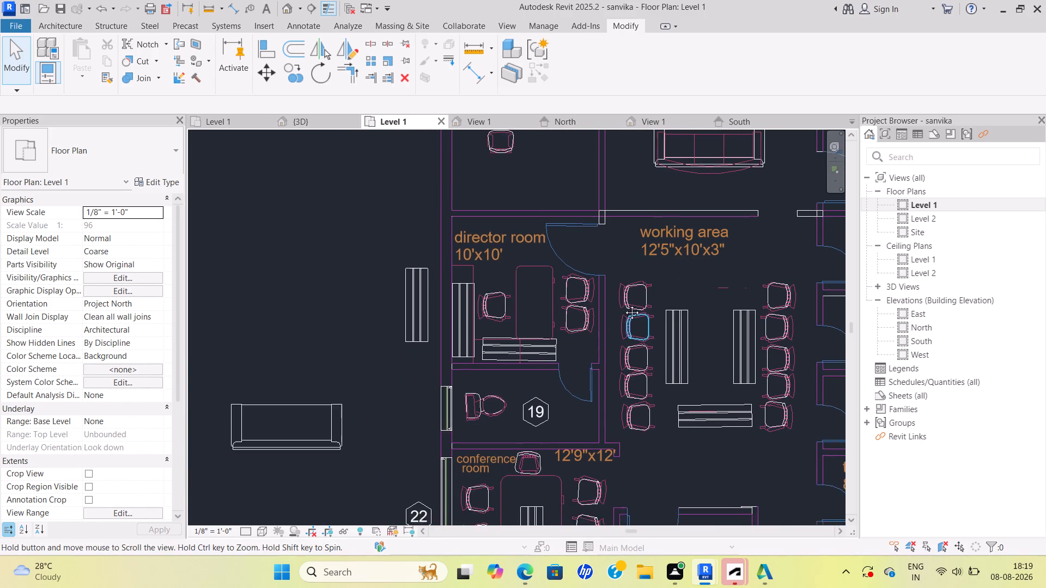
middle_click_drag(624, 304, 620, 297)
scroll(615, 443, "down", 3)
middle_click_drag(611, 411, 583, 364)
middle_click_drag(762, 496, 716, 462)
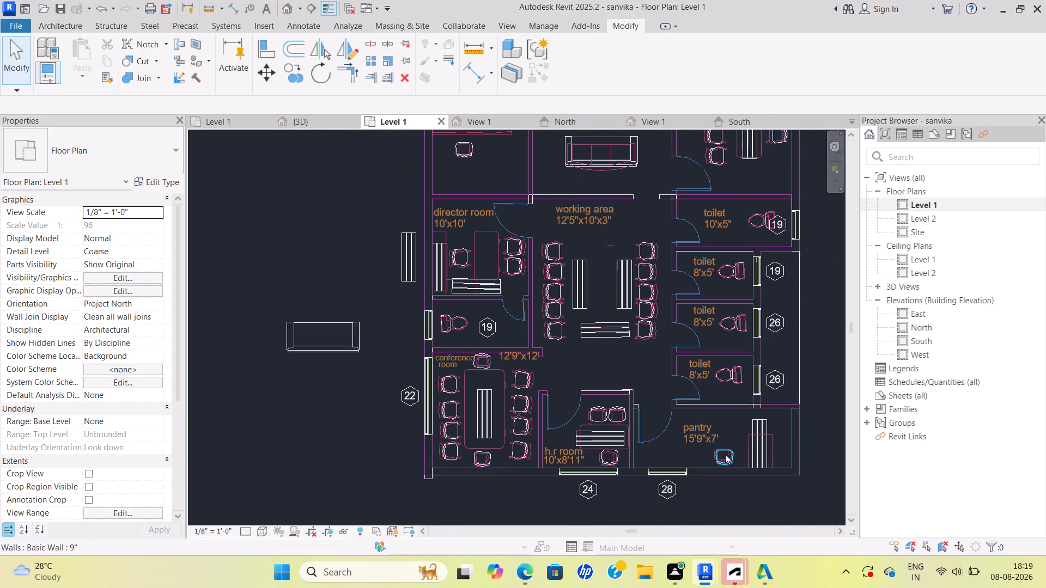
scroll(746, 438, "up", 9)
scroll(783, 424, "down", 6)
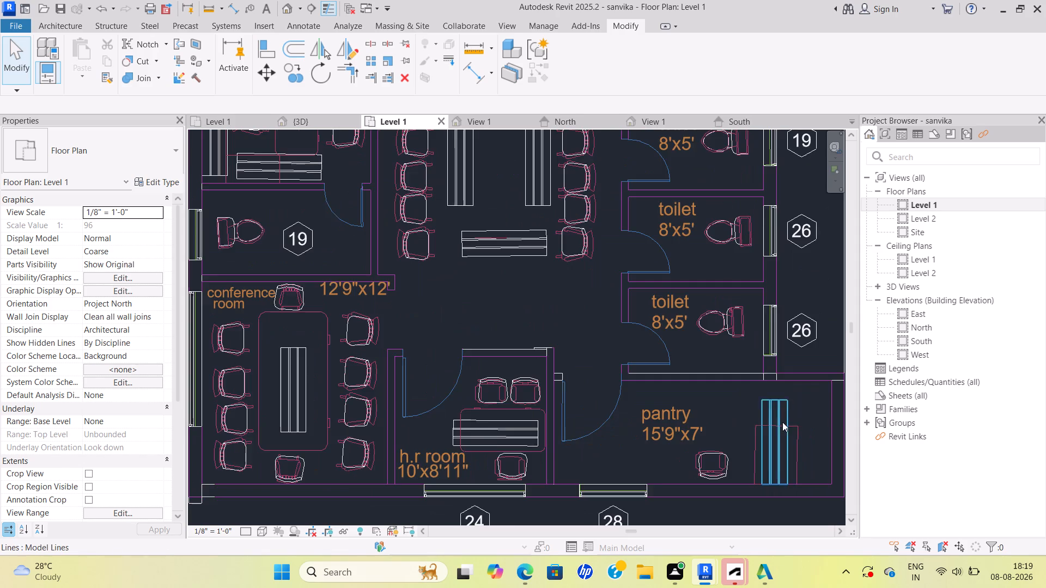
scroll(782, 422, "down", 2)
middle_click_drag(672, 339, 745, 403)
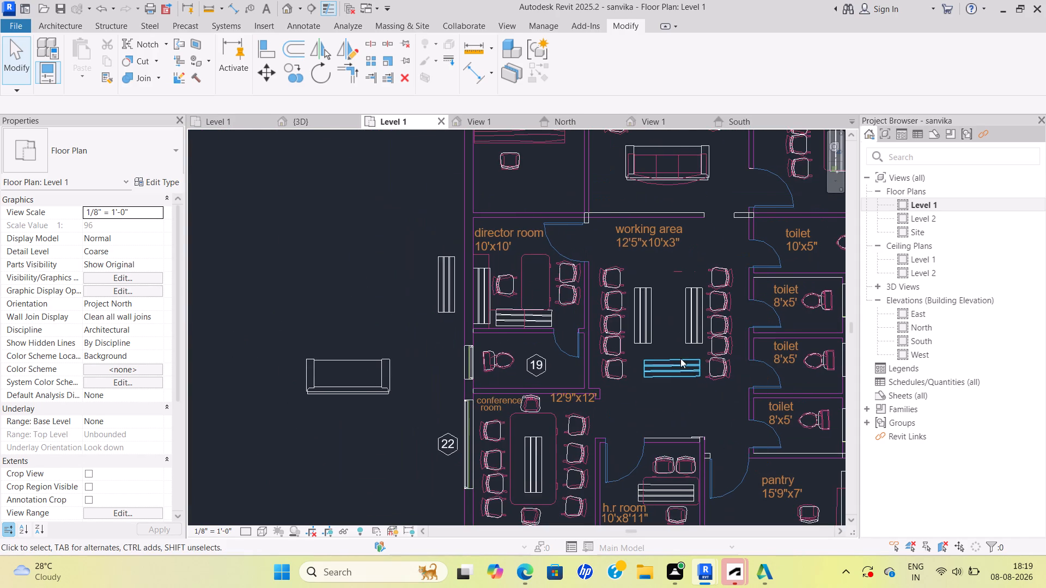
middle_click_drag(680, 358, 765, 422)
Copy the vertical bench beside the working area's chairs into the director room, over the lower part of the drawn desk outline.
scroll(734, 390, "up", 5)
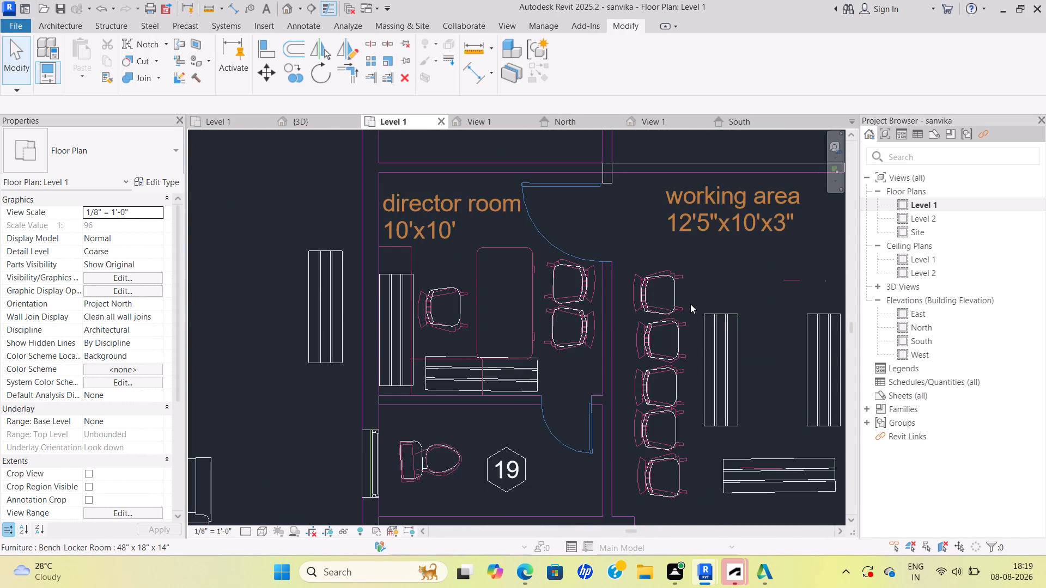
left_click(690, 304)
left_click(727, 310)
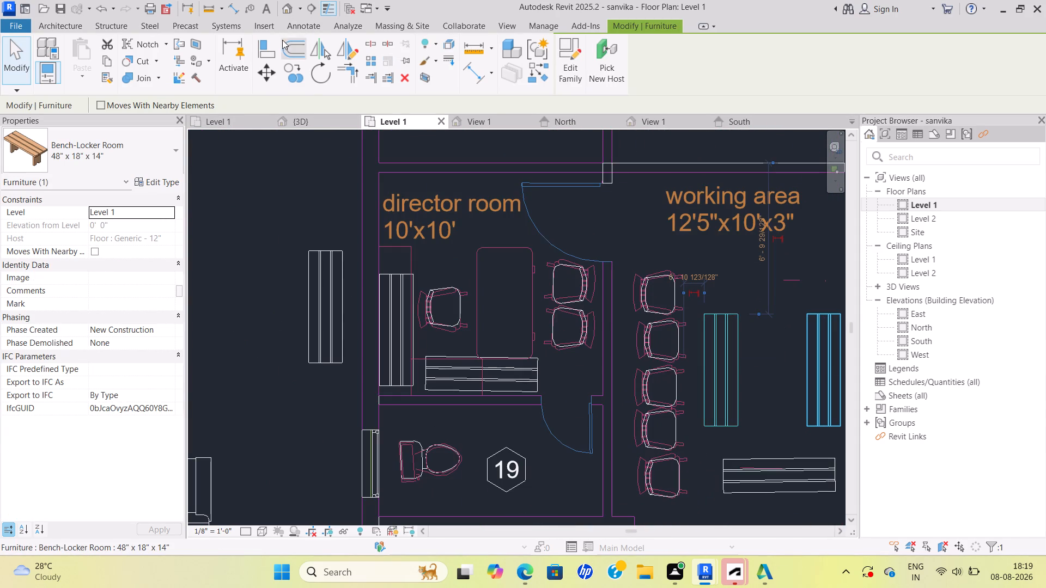
left_click(297, 73)
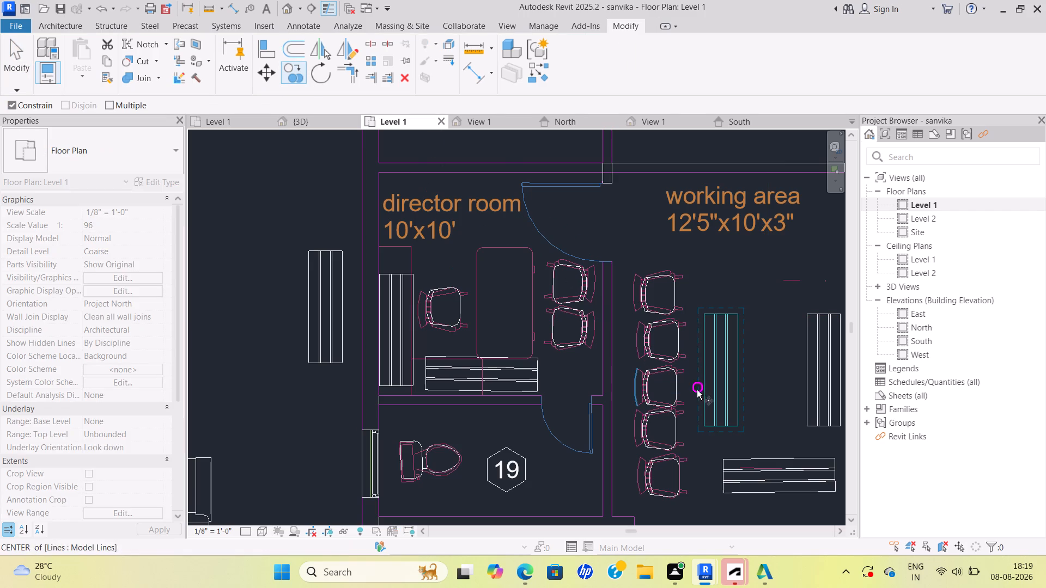
left_click(697, 390)
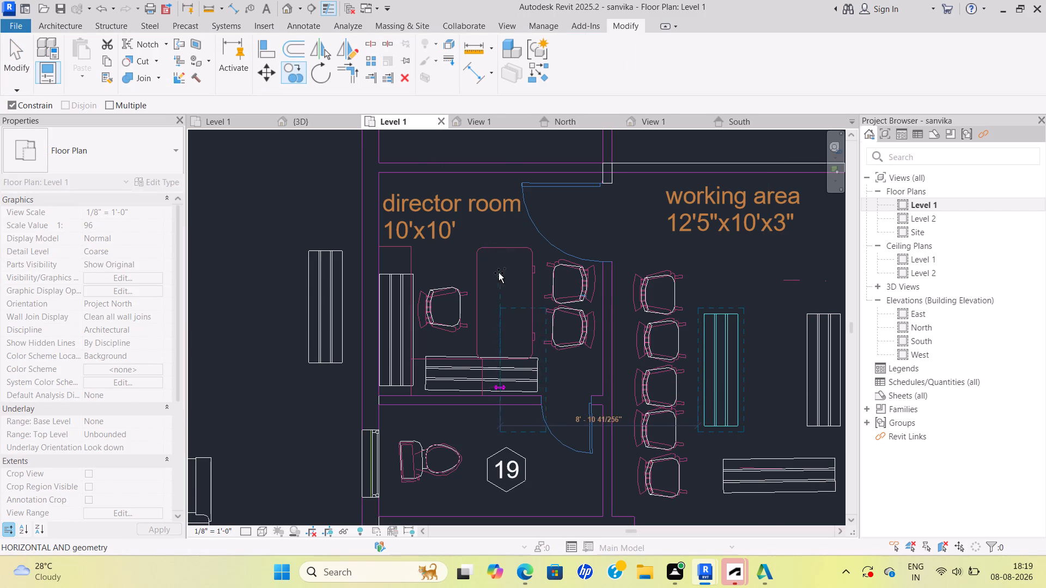
left_click(482, 274)
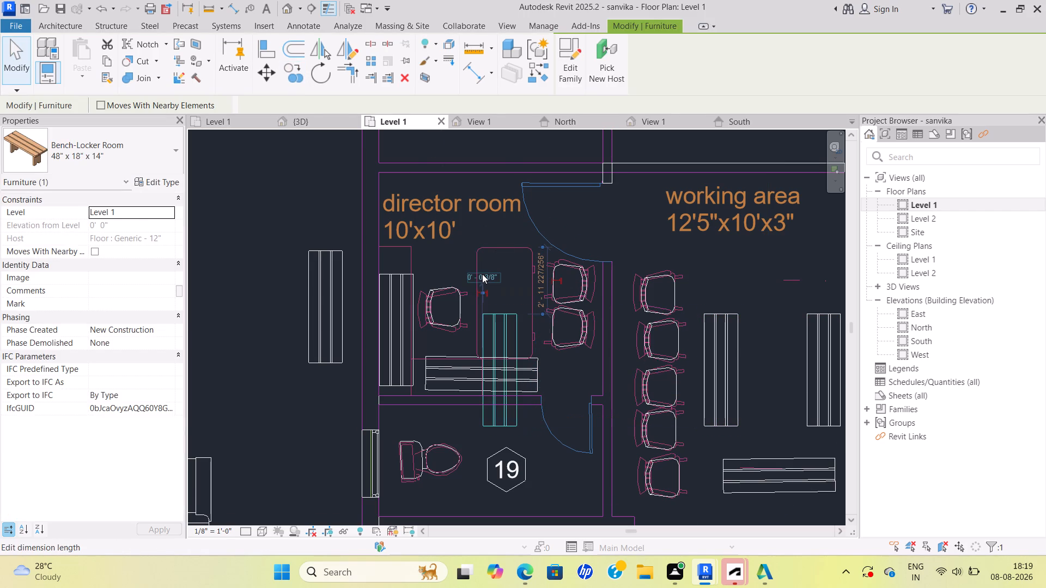
key("Escape")
Move the copied bench about 3'-5" straight up the plan to sit on the director room's desk outline between the chairs.
left_click(509, 311)
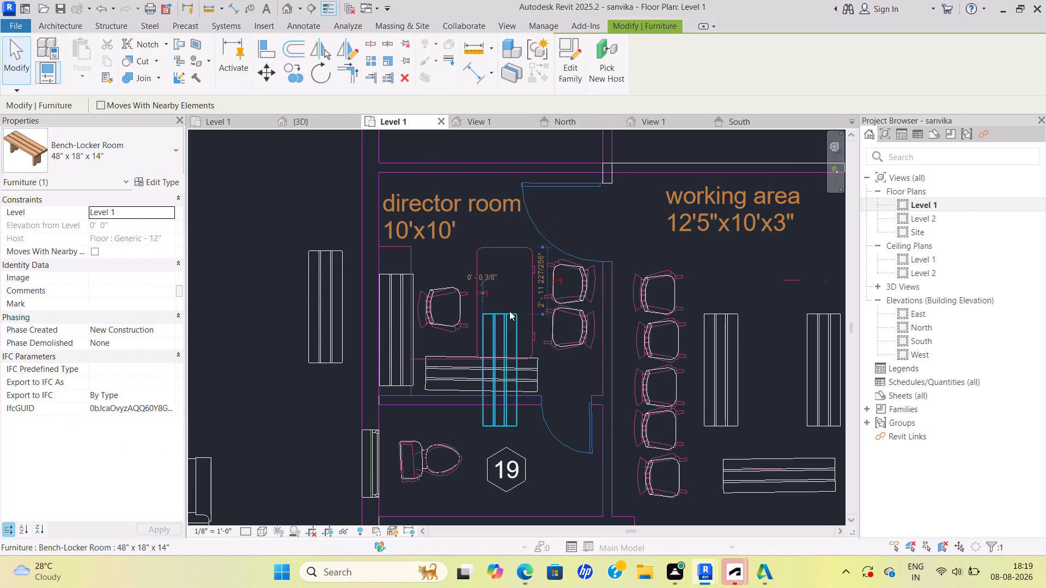
left_click(265, 65)
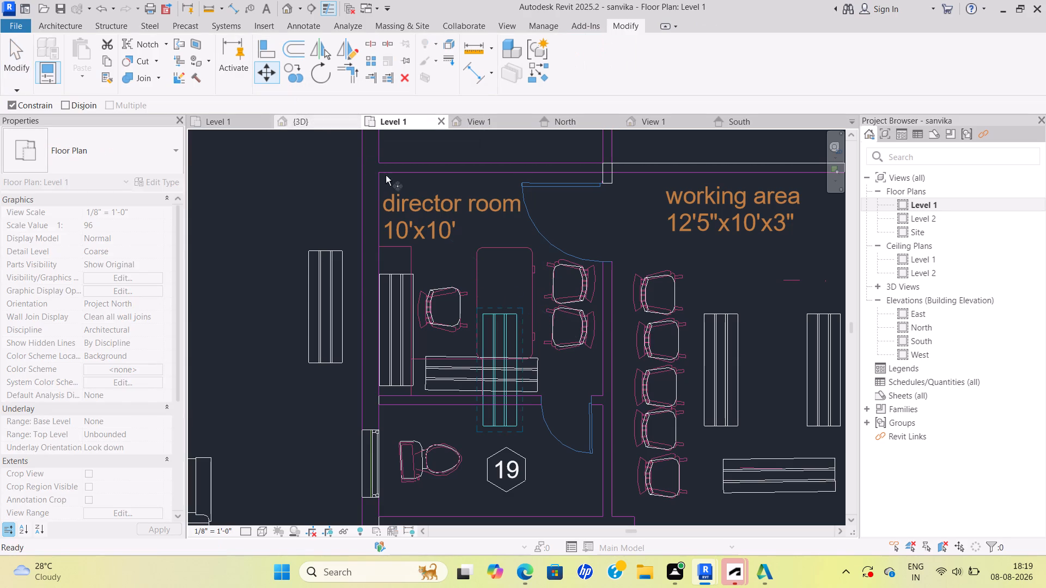
left_click(506, 310)
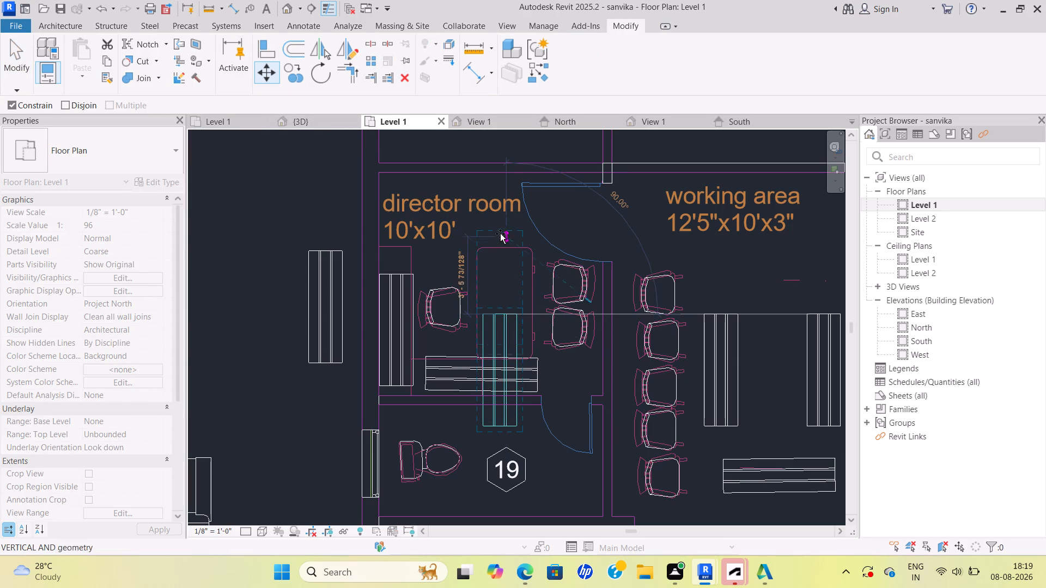
left_click(501, 231)
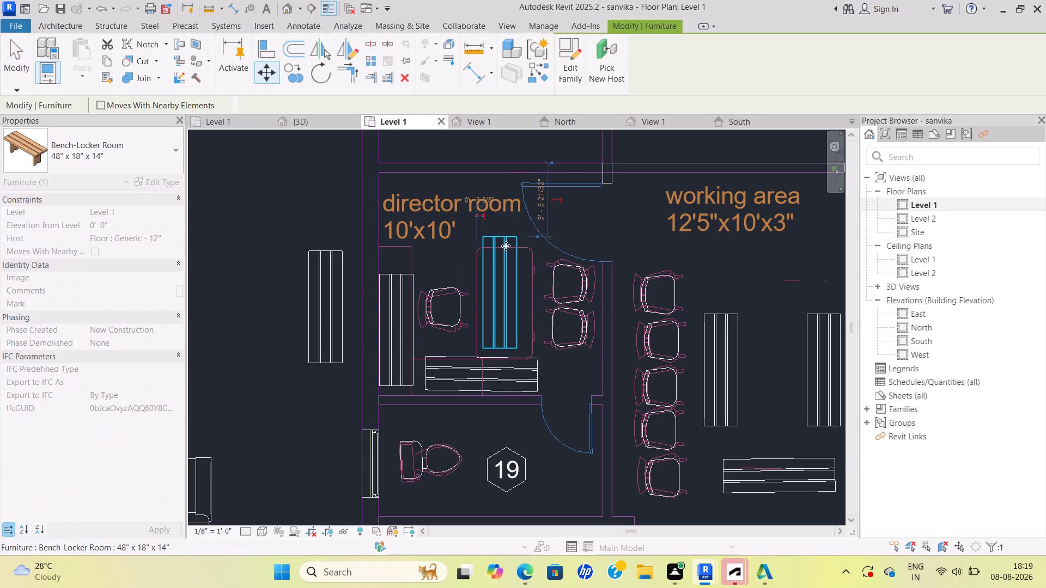
key("Escape")
Examine the furniture and toilet fixtures across the whole Level 1 plan, from the reception and waiting area to the toilets and pantry.
scroll(565, 324, "down", 3)
middle_click_drag(558, 316, 568, 357)
scroll(567, 347, "down", 1)
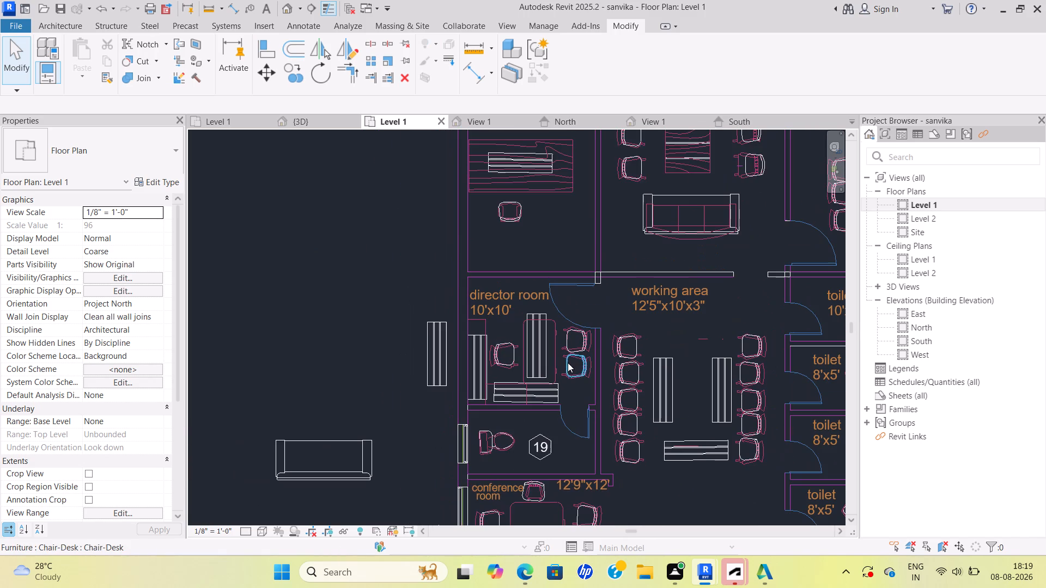
scroll(543, 359, "up", 5)
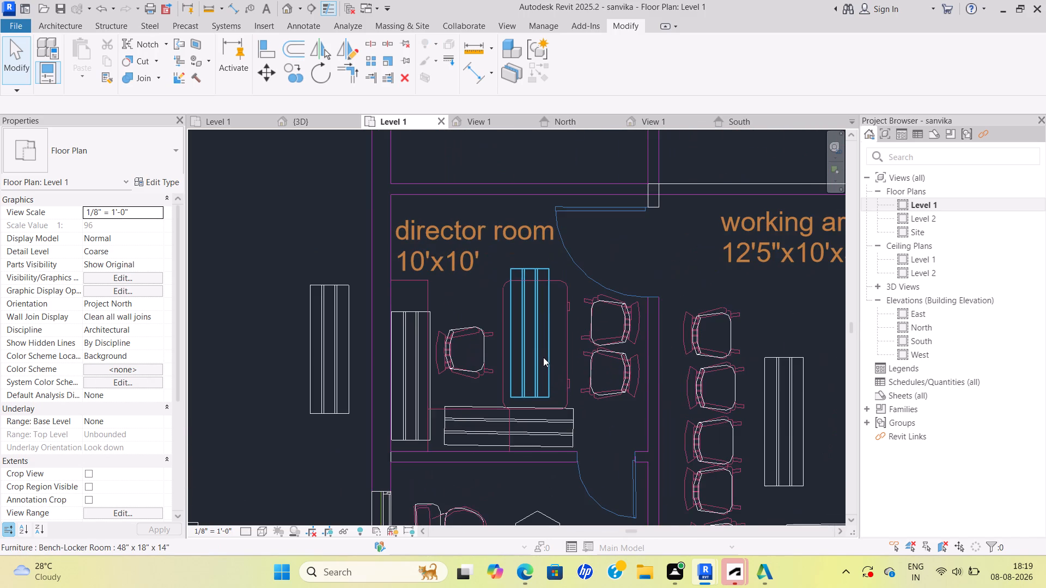
scroll(635, 382, "down", 7)
middle_click_drag(631, 382, 549, 355)
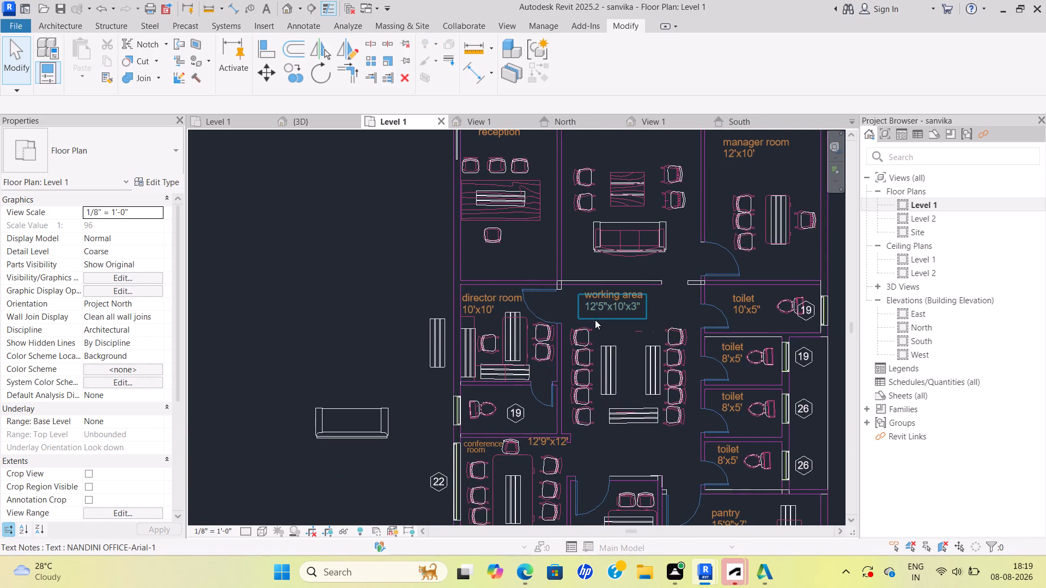
middle_click_drag(596, 317, 605, 412)
scroll(605, 412, "down", 1)
scroll(563, 299, "up", 4)
scroll(543, 309, "down", 5)
middle_click_drag(555, 314, 532, 299)
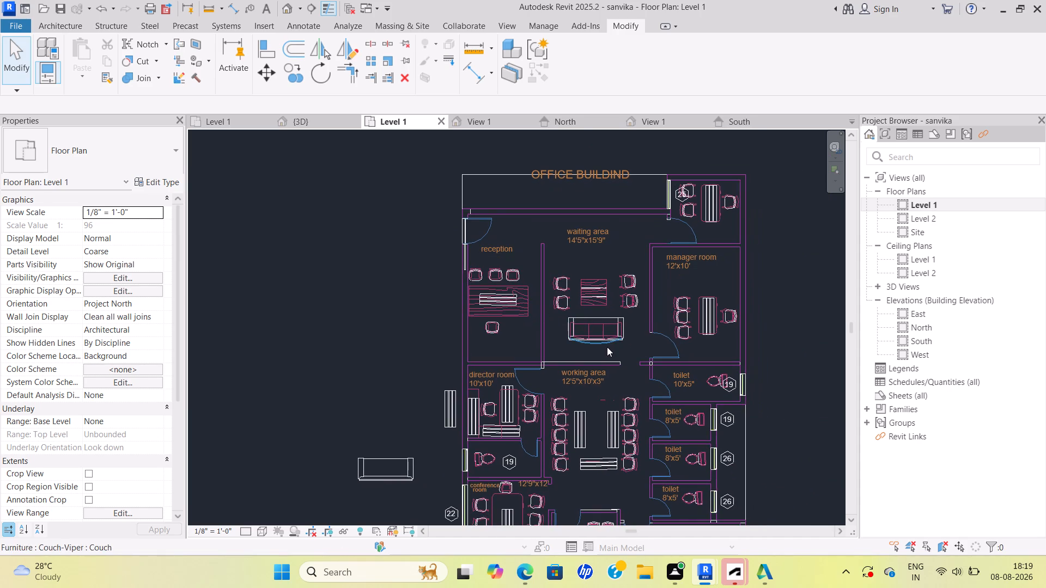
scroll(607, 348, "down", 1)
middle_click_drag(609, 342, 576, 315)
middle_click_drag(653, 381, 679, 272)
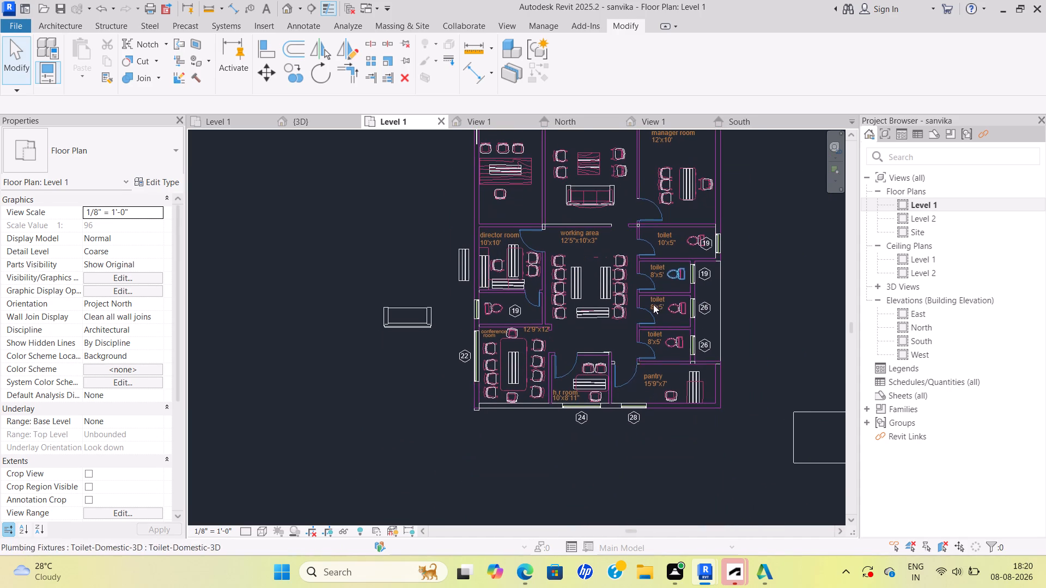
scroll(679, 394, "up", 5)
scroll(741, 391, "up", 4)
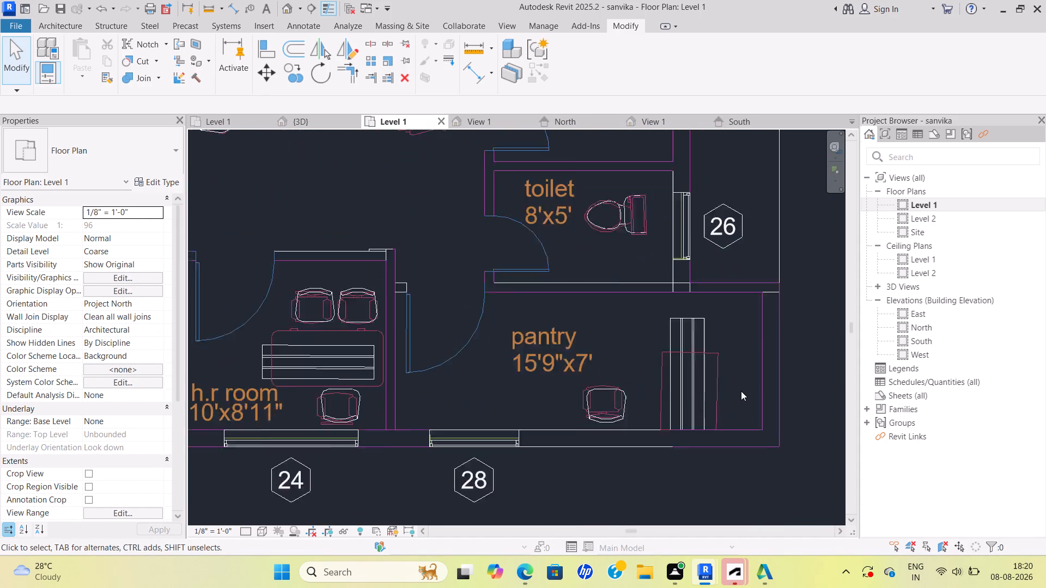
scroll(741, 391, "up", 1)
scroll(744, 379, "down", 10)
middle_click_drag(747, 314, 728, 407)
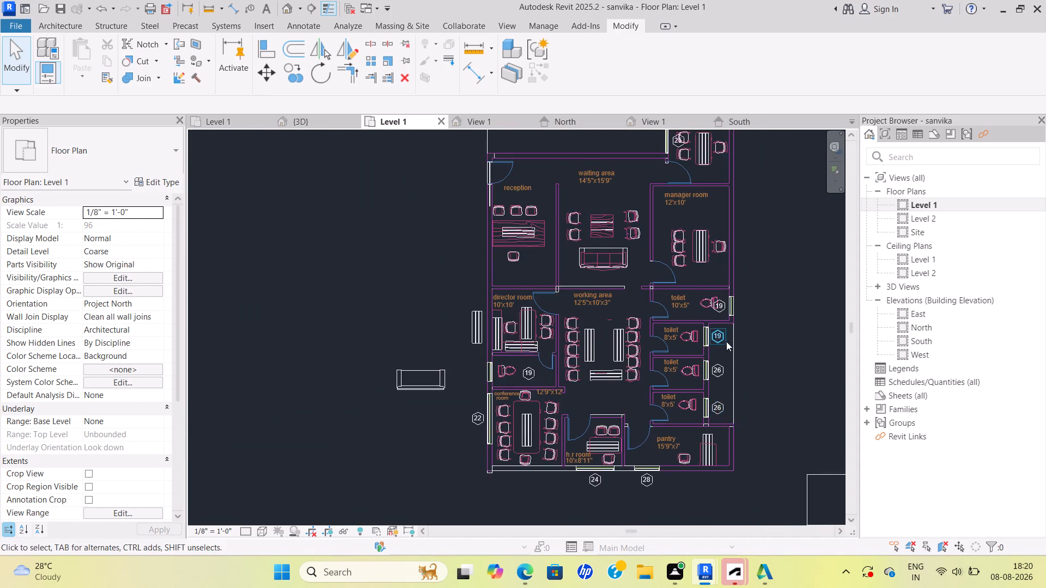
scroll(727, 337, "up", 5)
scroll(608, 347, "down", 2)
middle_click_drag(608, 347, 661, 327)
scroll(416, 372, "up", 10)
scroll(416, 372, "down", 10)
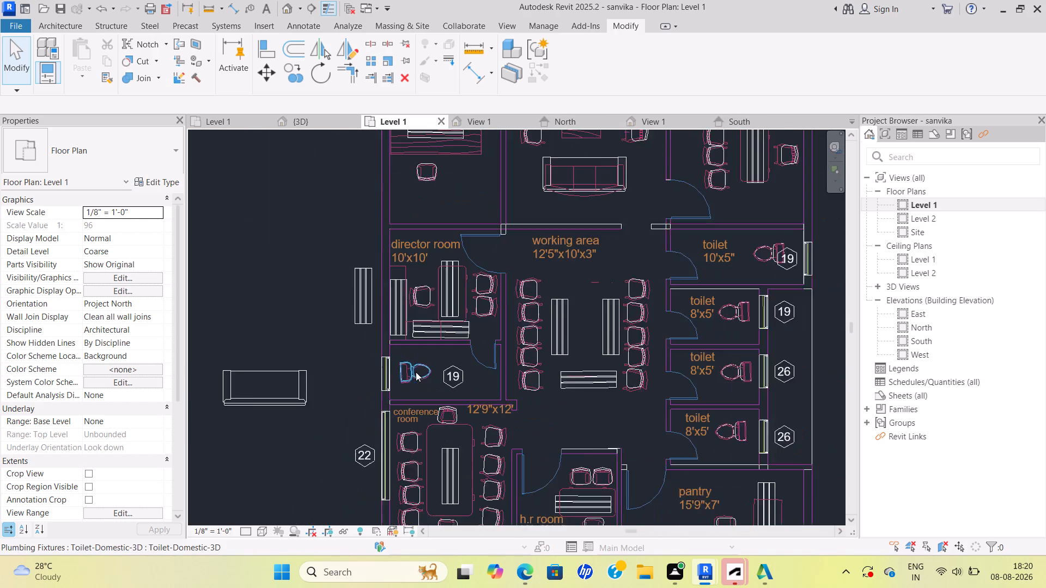
scroll(478, 358, "down", 4)
middle_click(478, 358)
middle_click_drag(478, 358, 429, 406)
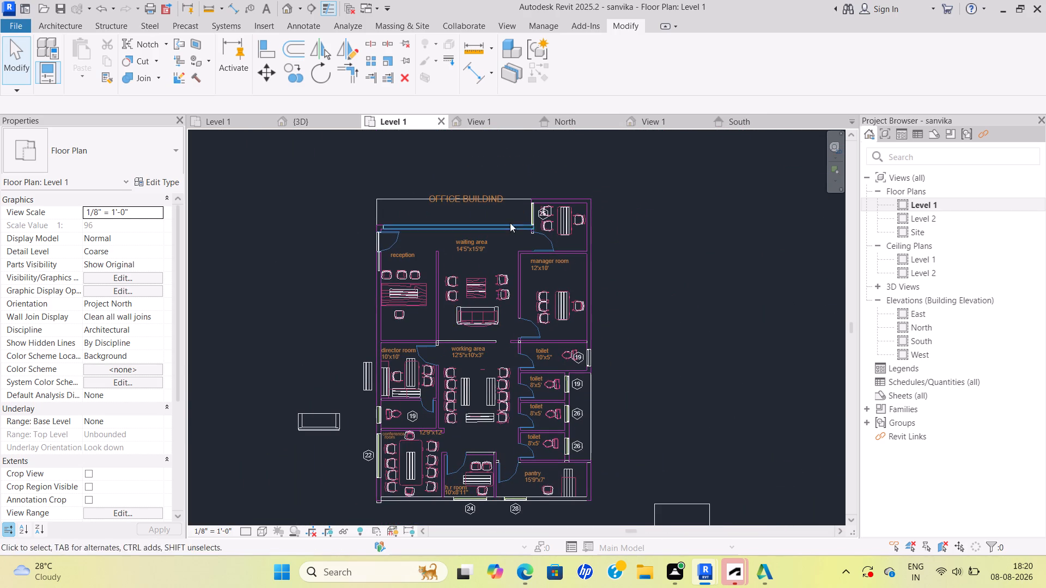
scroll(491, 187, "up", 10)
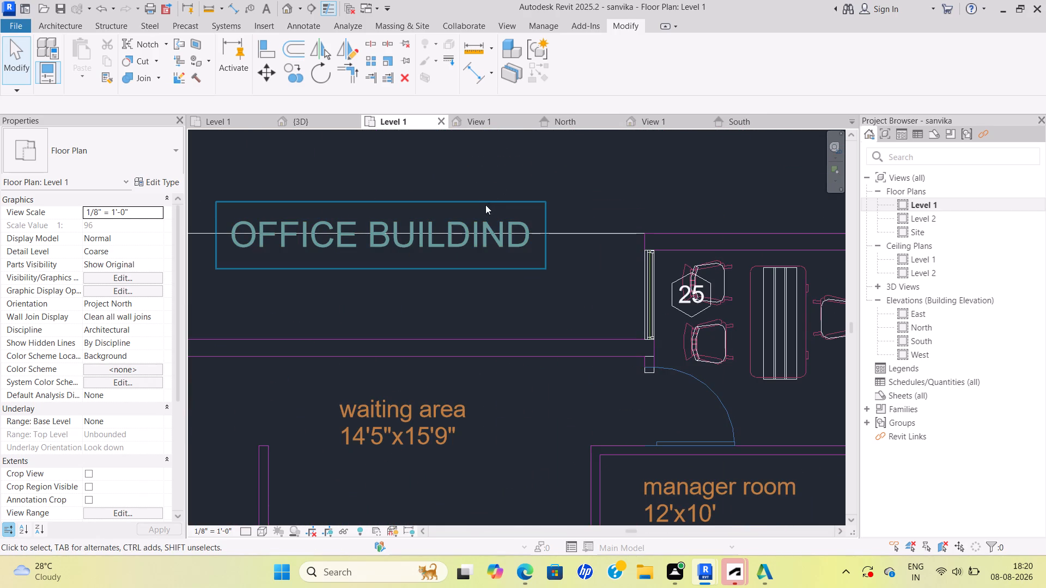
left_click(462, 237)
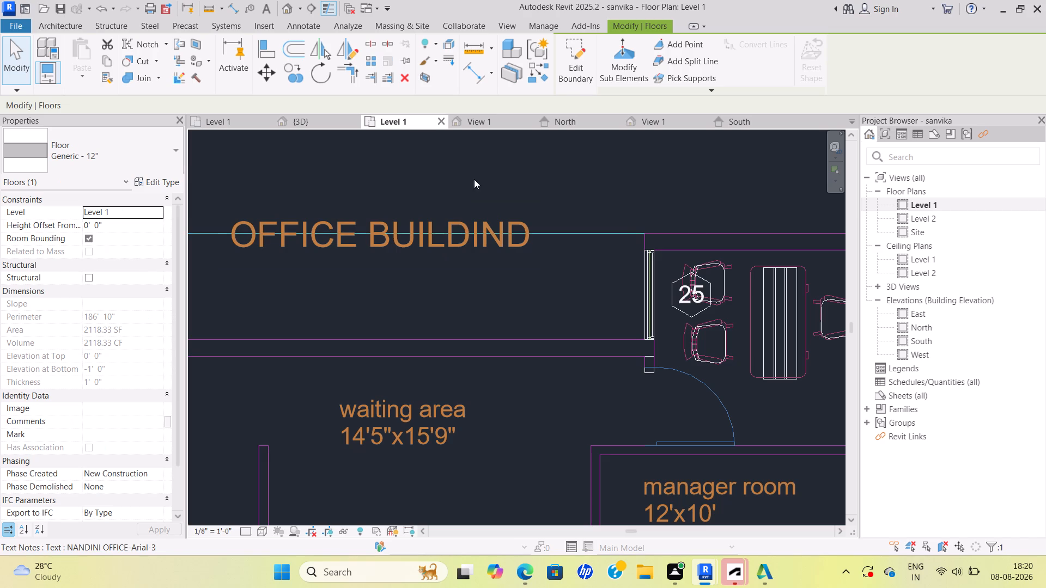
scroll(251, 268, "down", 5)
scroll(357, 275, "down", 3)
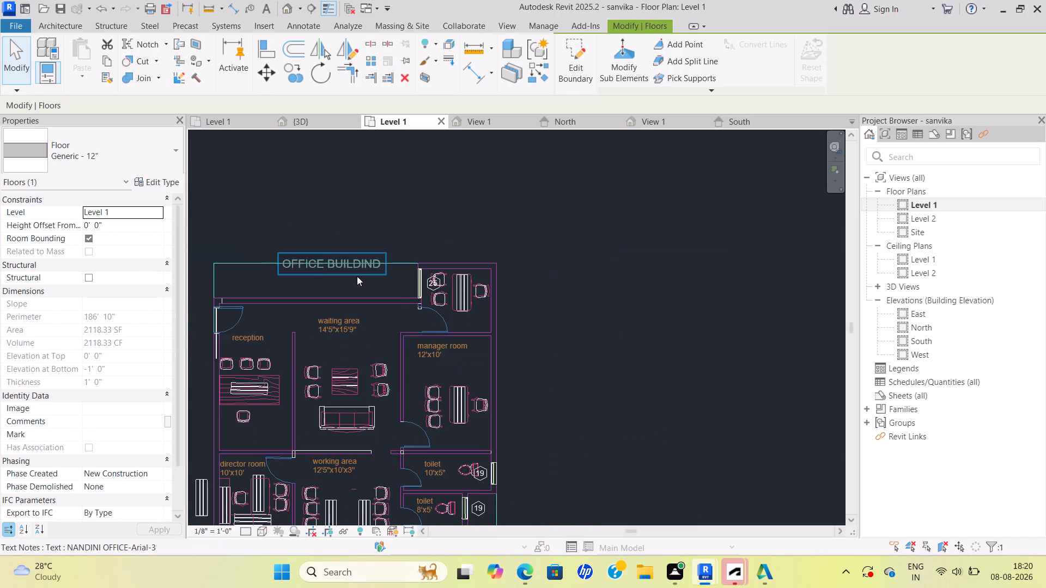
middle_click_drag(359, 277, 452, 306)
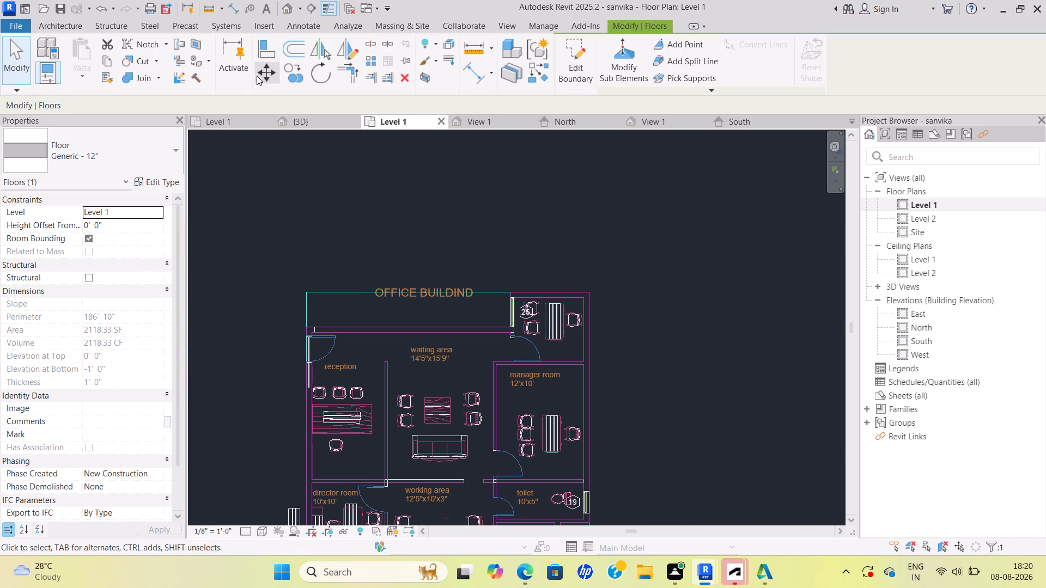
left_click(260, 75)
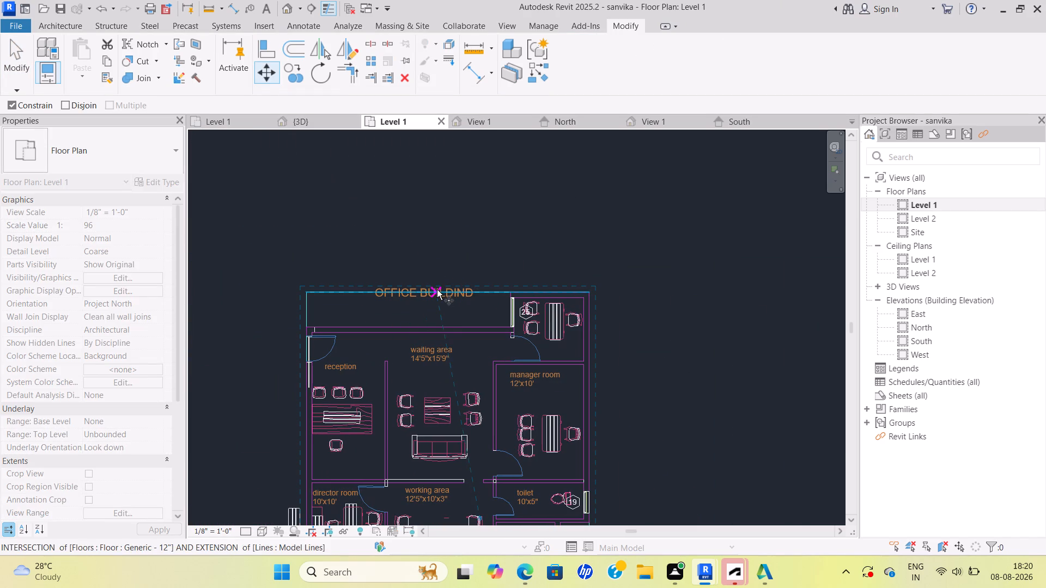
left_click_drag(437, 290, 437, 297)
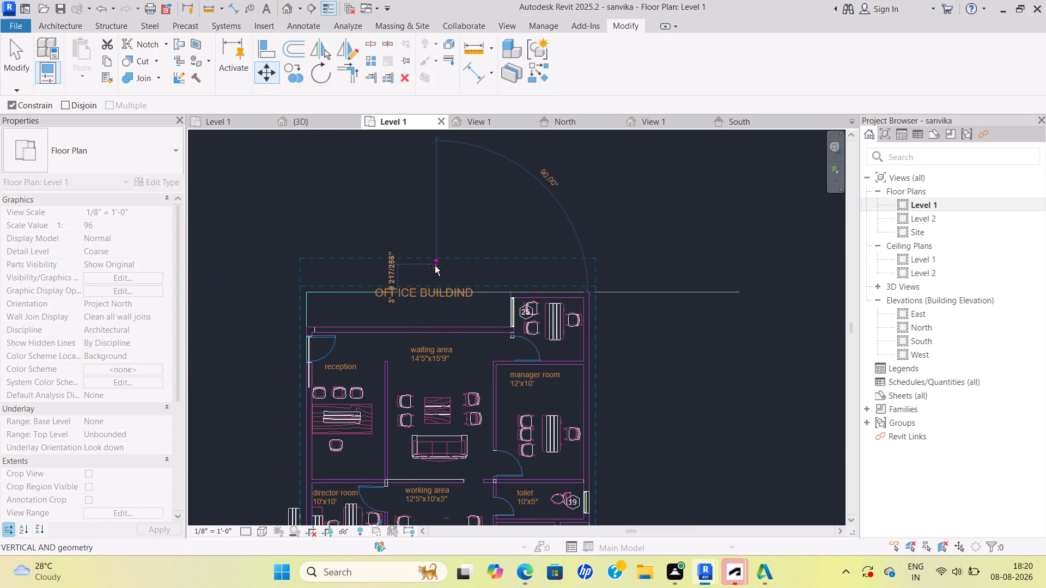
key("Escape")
Delete the stray carpet lying outside the building beyond the pantry.
scroll(429, 272, "down", 7)
middle_click_drag(430, 271, 467, 213)
scroll(465, 259, "up", 6)
scroll(492, 314, "up", 5)
scroll(489, 308, "down", 4)
middle_click_drag(489, 308, 478, 254)
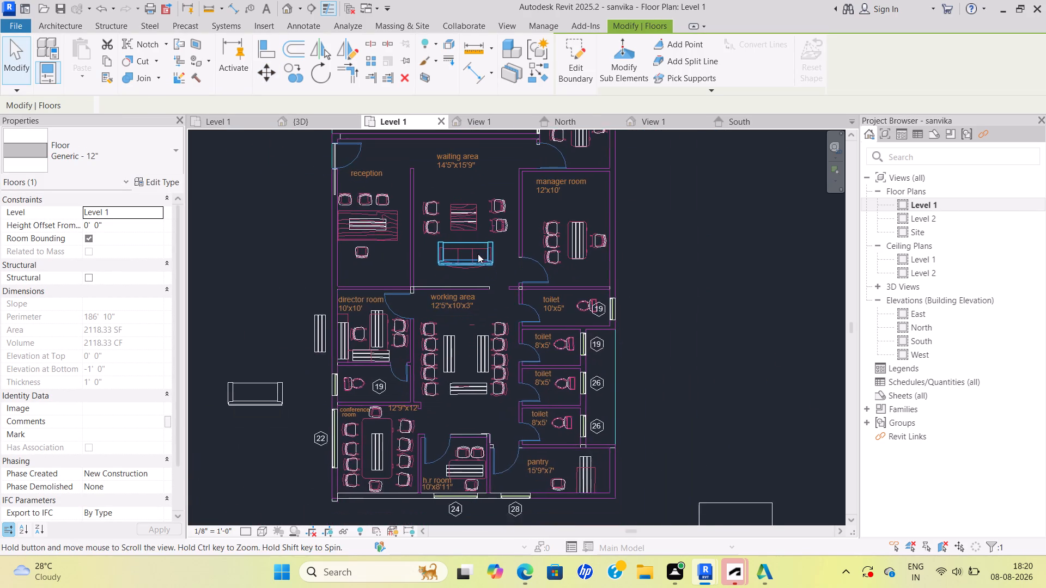
middle_click_drag(478, 254, 478, 254)
scroll(472, 263, "down", 6)
middle_click_drag(470, 265, 458, 292)
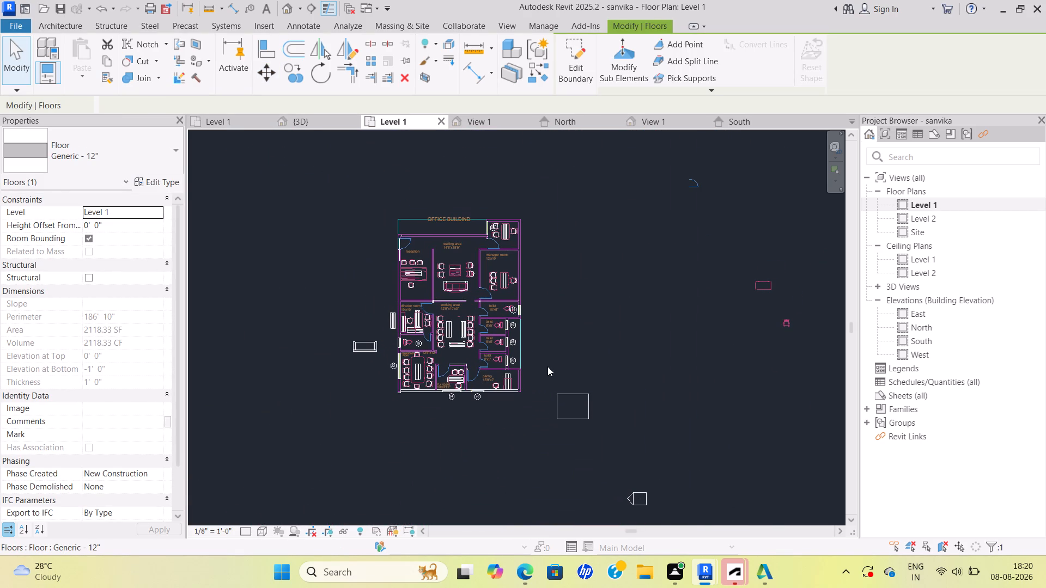
left_click(549, 367)
left_click(589, 397)
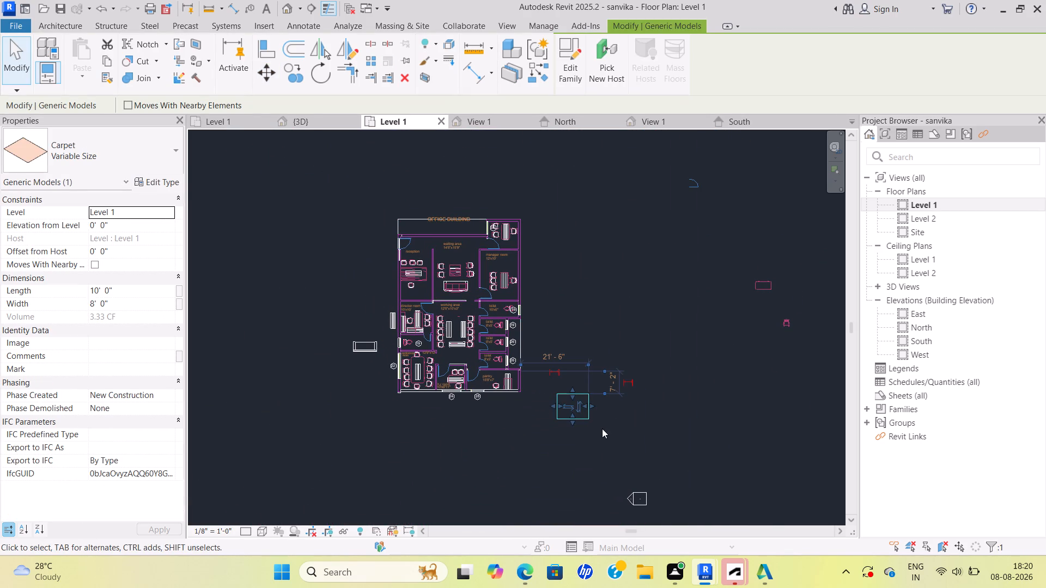
key("Delete")
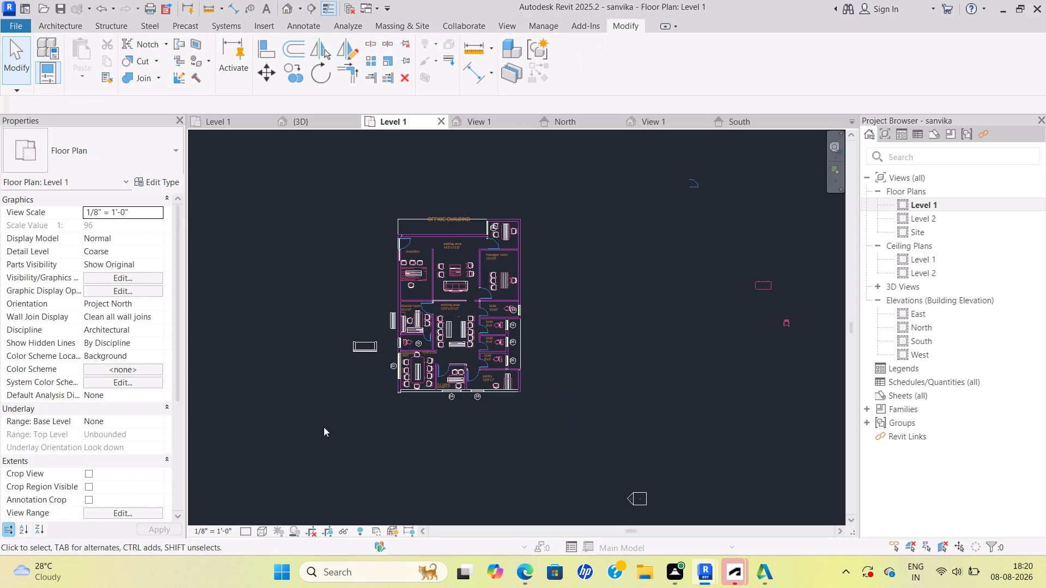
Delete the stray couch lying outside the building near the director room.
left_click(364, 345)
key("Delete")
Delete the stray door swing arc drawn away from the building.
scroll(727, 373, "down", 5)
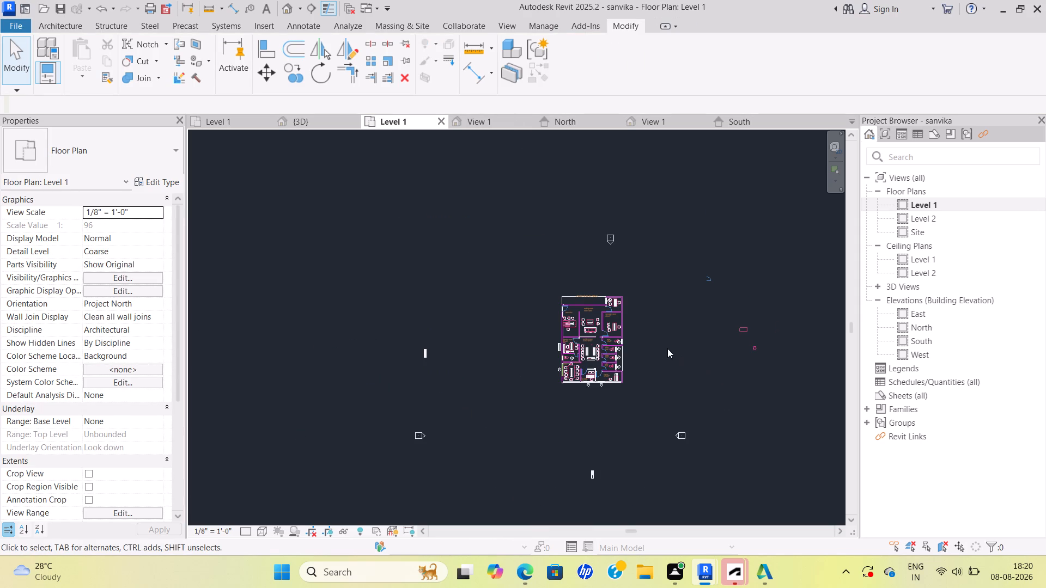
left_click(710, 277)
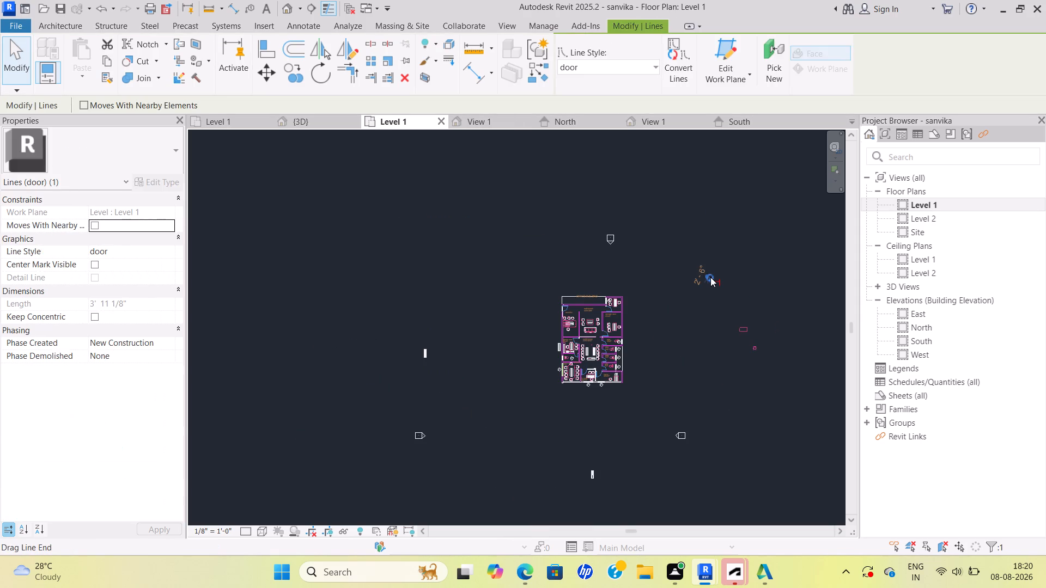
key("Delete")
Switch to the {3D} view and examine the furnished office, including the waiting area, working area and director room.
scroll(625, 336, "up", 6)
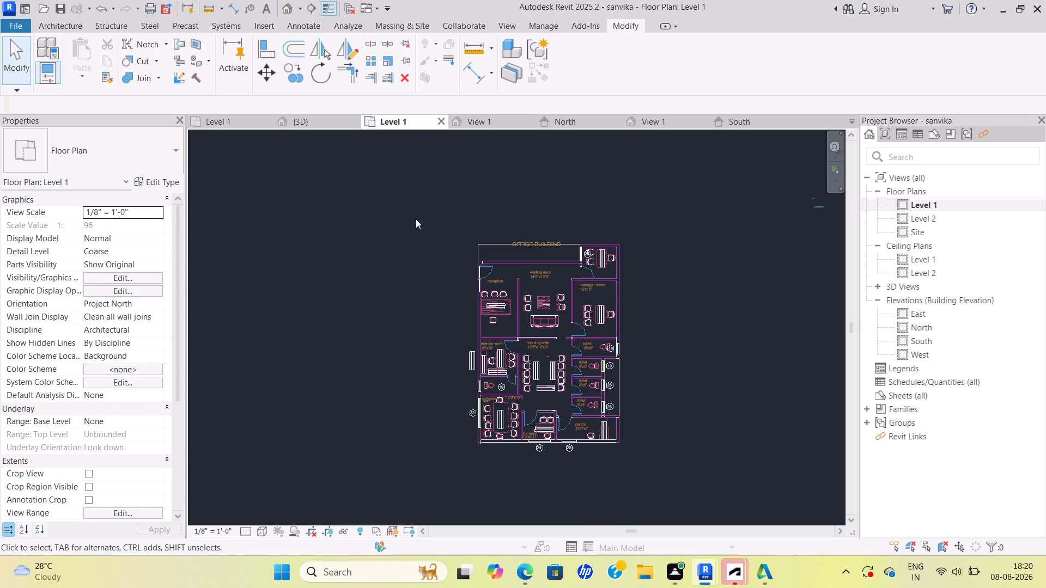
left_click(332, 115)
scroll(530, 274, "down", 7)
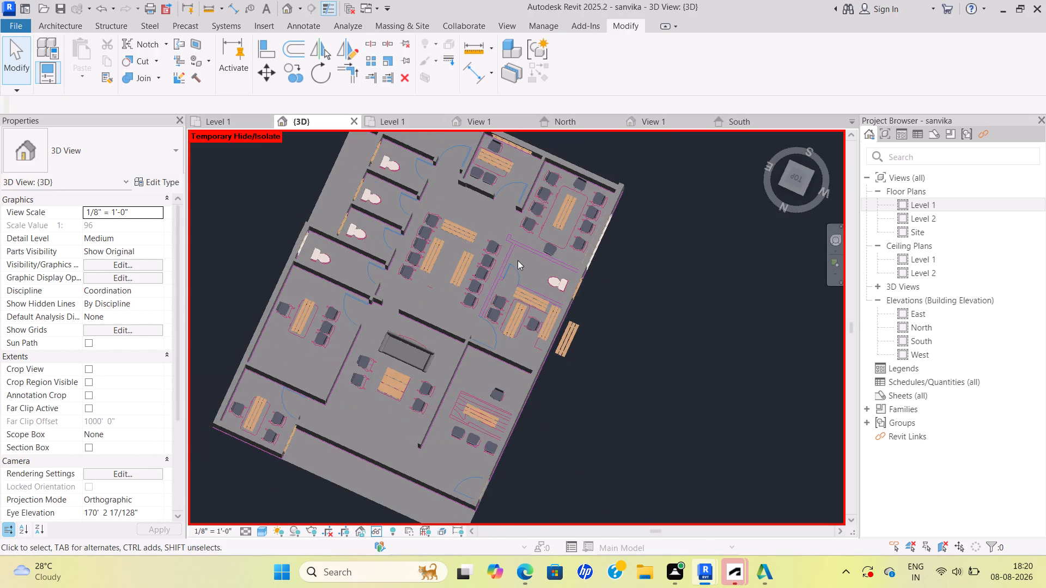
scroll(513, 288, "down", 1)
middle_click_drag(513, 293, 527, 345, "shift")
scroll(489, 345, "up", 4, "shift")
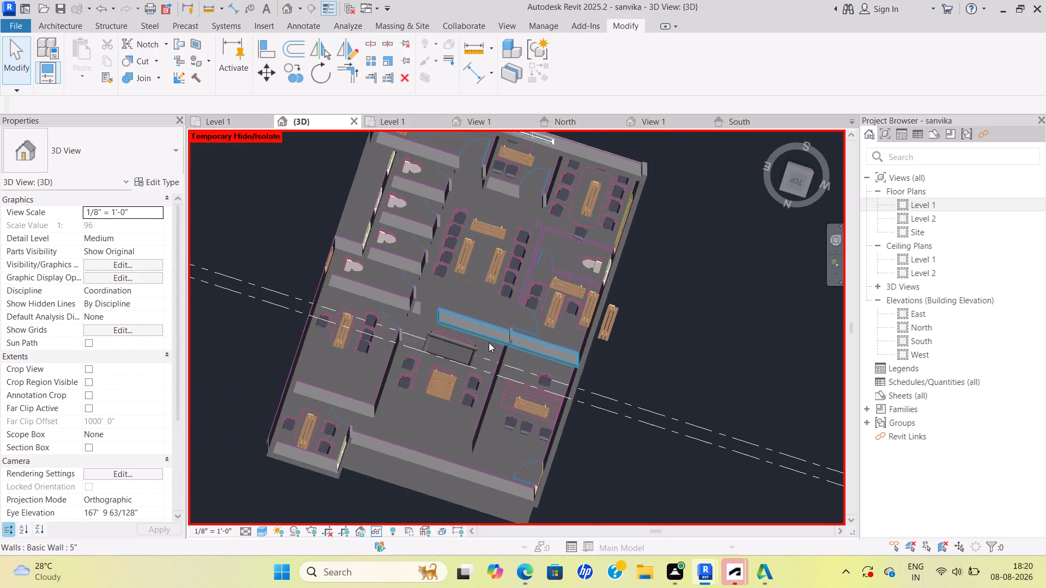
scroll(489, 342, "up", 10)
scroll(538, 290, "down", 5)
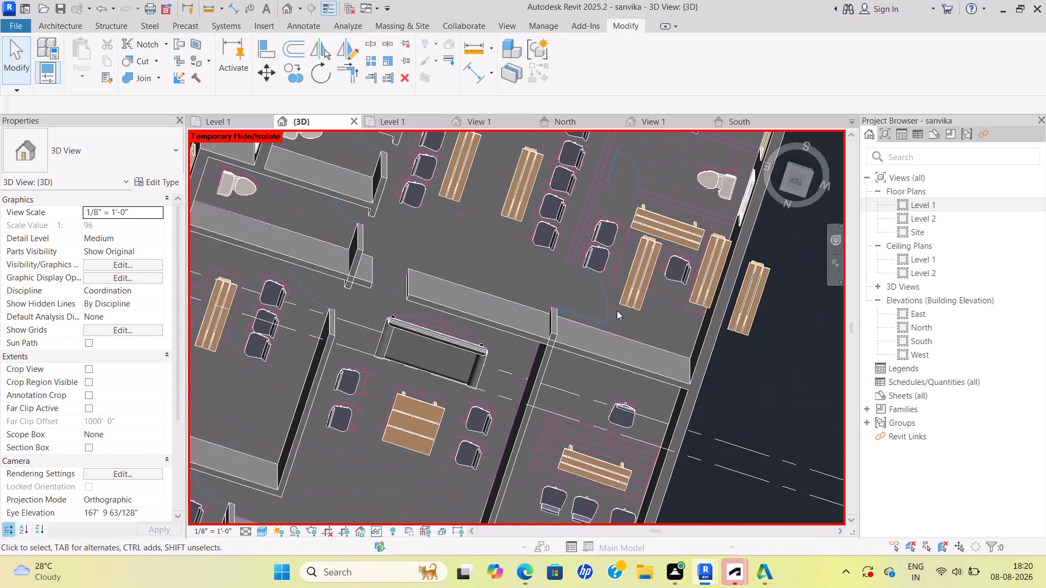
Examine the whole furnished office in the {3D} view, including the toilets, pantry, working area and surrounding rooms.
scroll(646, 270, "down", 3)
middle_click_drag(649, 268, 651, 356)
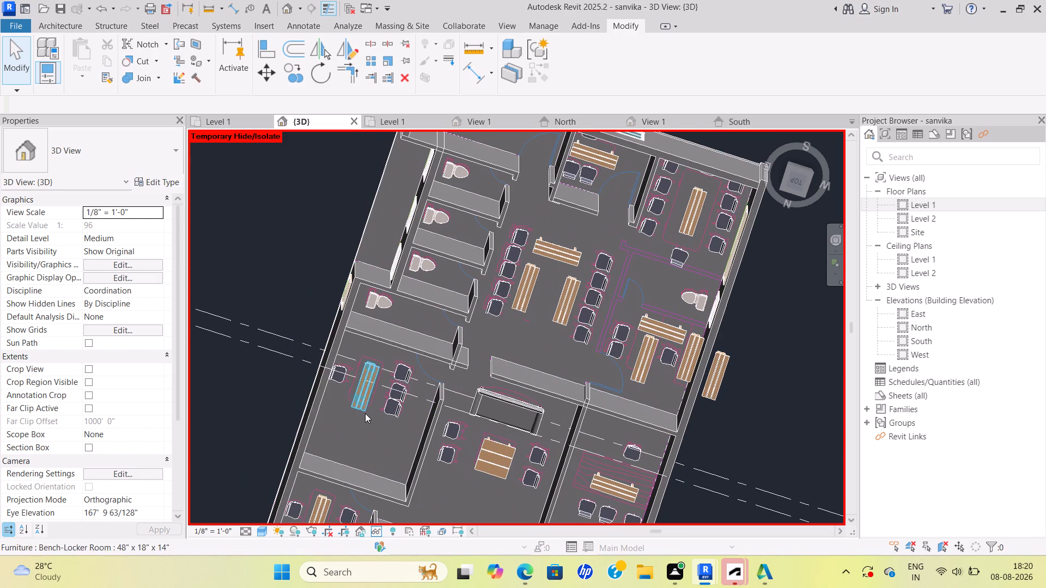
scroll(376, 403, "down", 1)
middle_click_drag(408, 379, 536, 287)
middle_click_drag(618, 201, 461, 367)
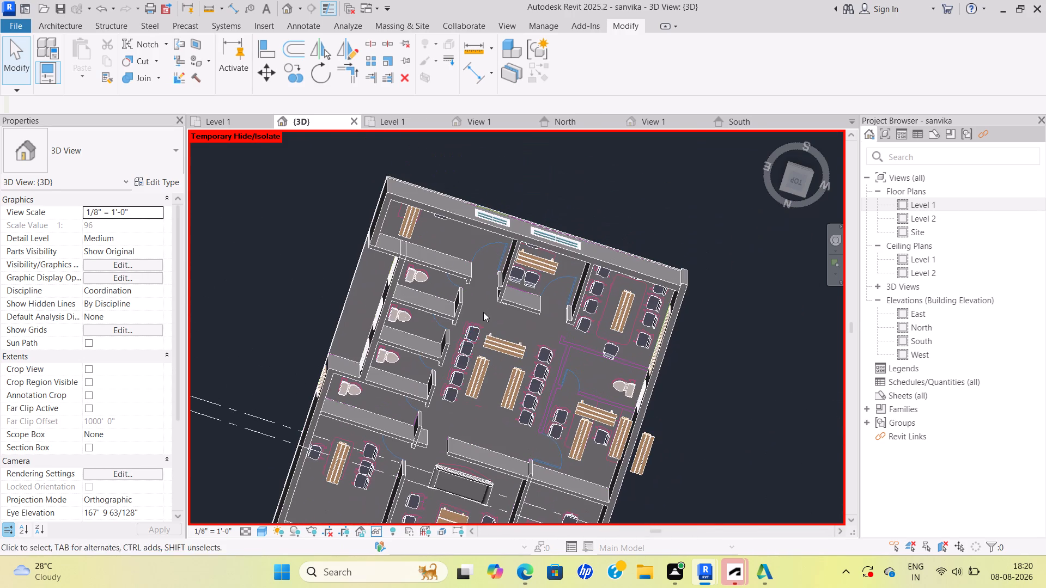
scroll(544, 394, "down", 1)
middle_click_drag(544, 394, 636, 257)
scroll(772, 218, "down", 1)
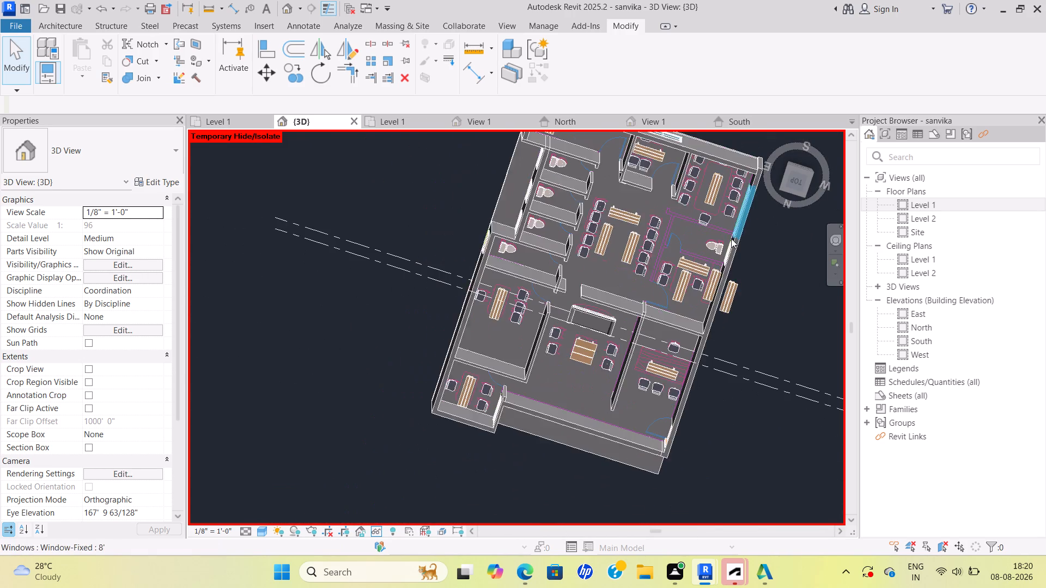
middle_click_drag(731, 238, 607, 340)
middle_click_drag(379, 277, 439, 299)
scroll(466, 320, "up", 5)
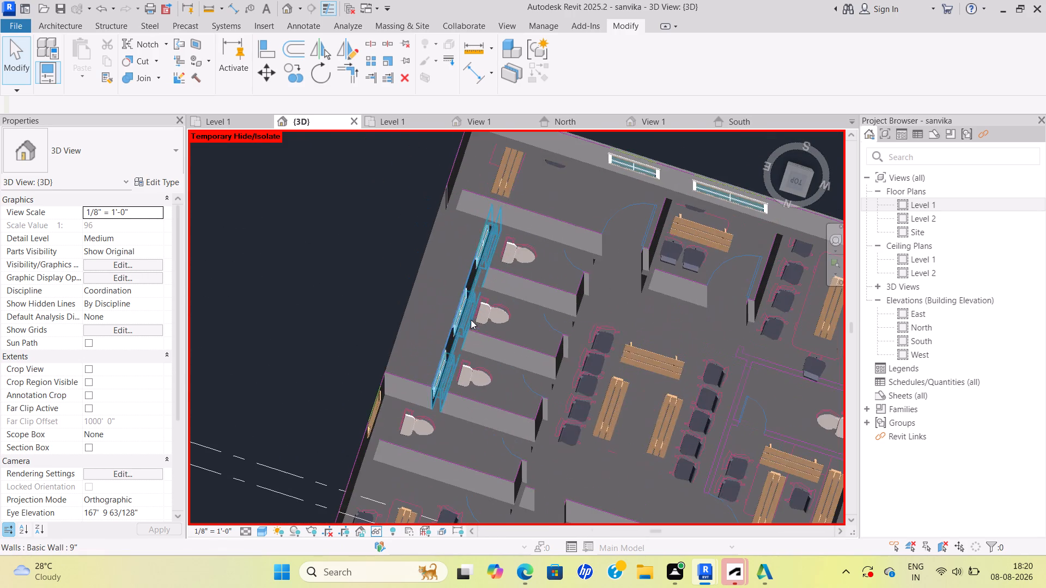
middle_click_drag(577, 393, 520, 274)
scroll(555, 322, "up", 4)
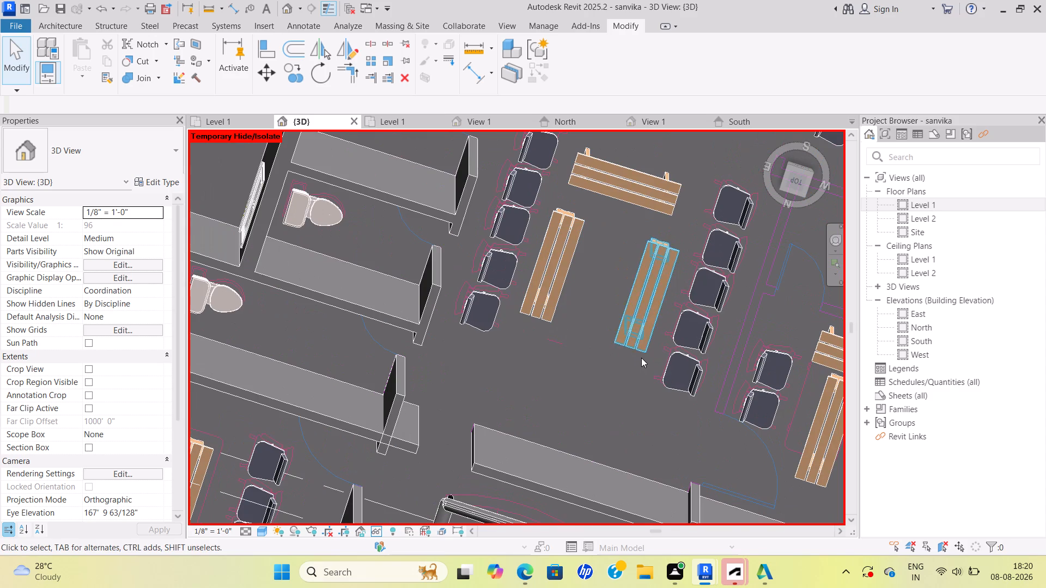
scroll(641, 357, "down", 1)
middle_click_drag(640, 356, 545, 354)
scroll(615, 261, "up", 2)
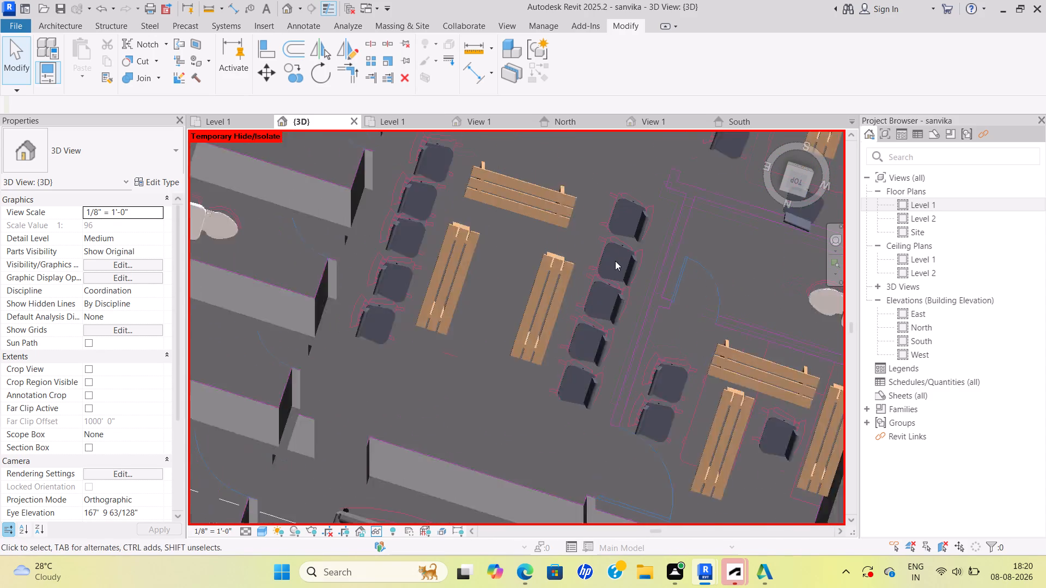
scroll(615, 261, "up", 3)
scroll(573, 326, "down", 5)
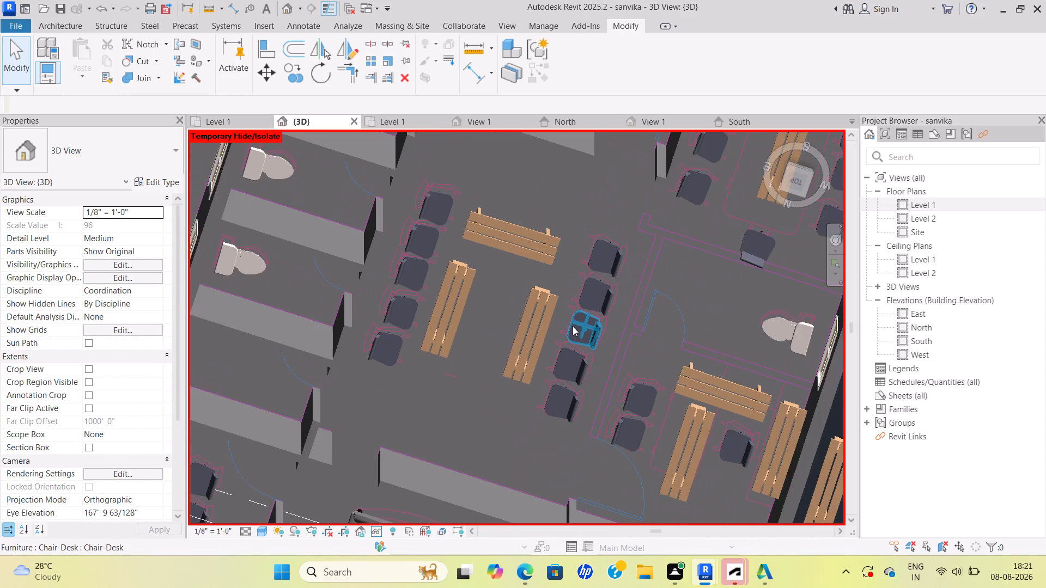
scroll(579, 342, "down", 7)
middle_click_drag(579, 342, 603, 232)
scroll(615, 274, "down", 1)
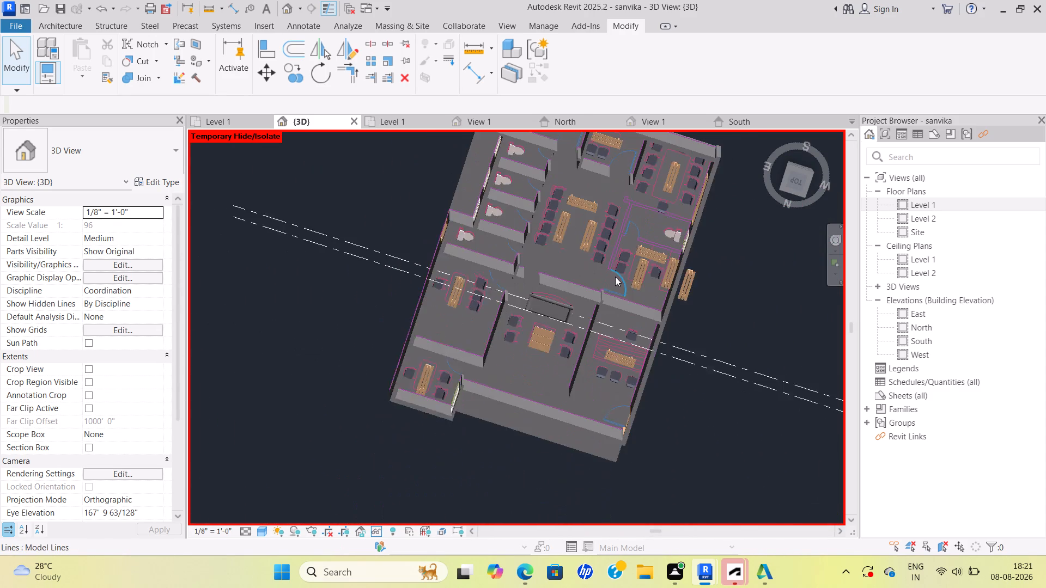
scroll(615, 277, "down", 1)
key("Escape")
scroll(597, 278, "down", 1)
key("Escape")
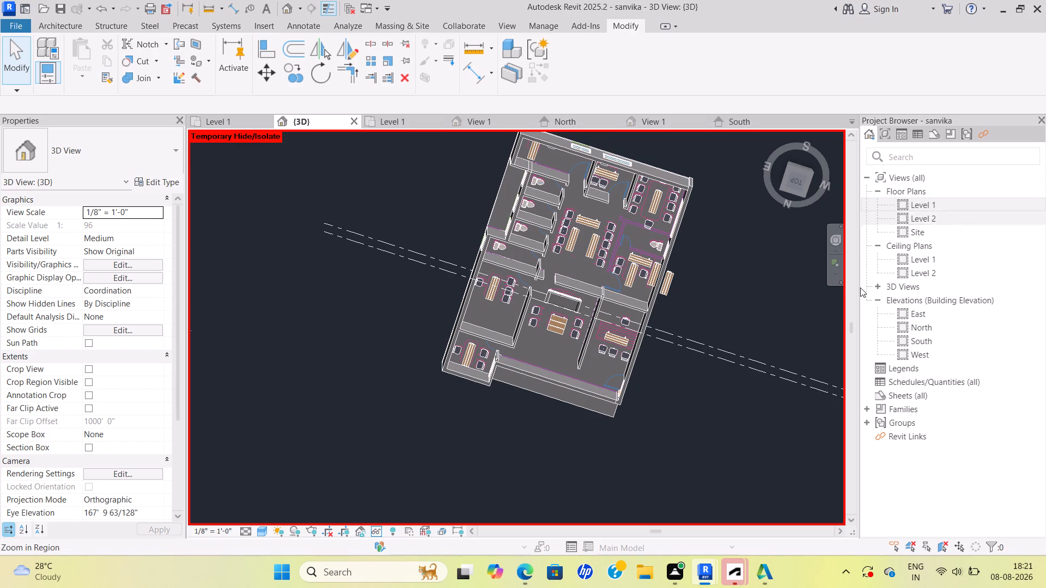
Delete the stray locker room bench standing outside the exterior wall beside the director room, working in the Level 1 floor plan.
scroll(629, 282, "up", 12)
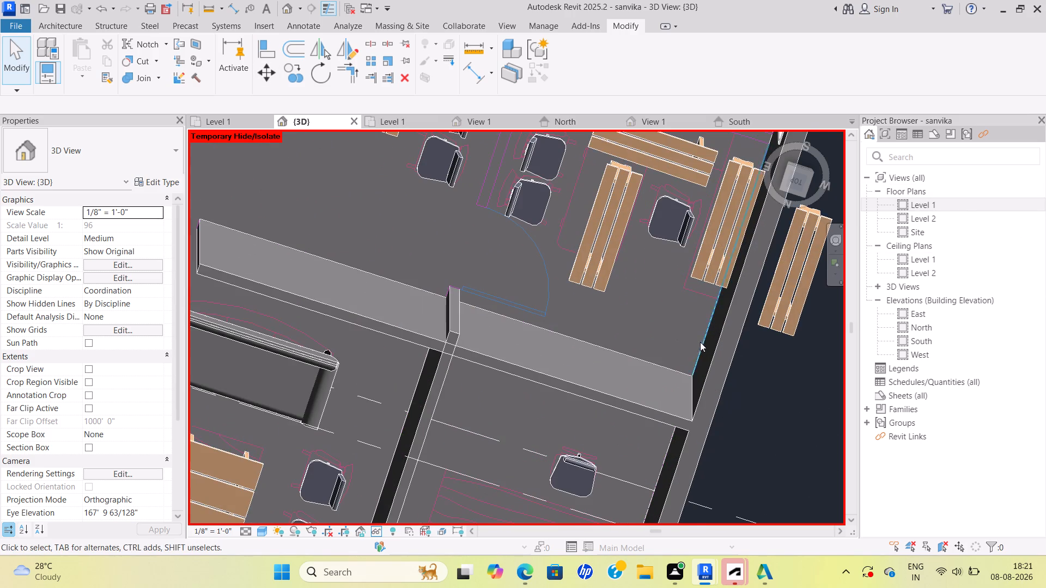
scroll(700, 342, "up", 4)
scroll(709, 345, "down", 6)
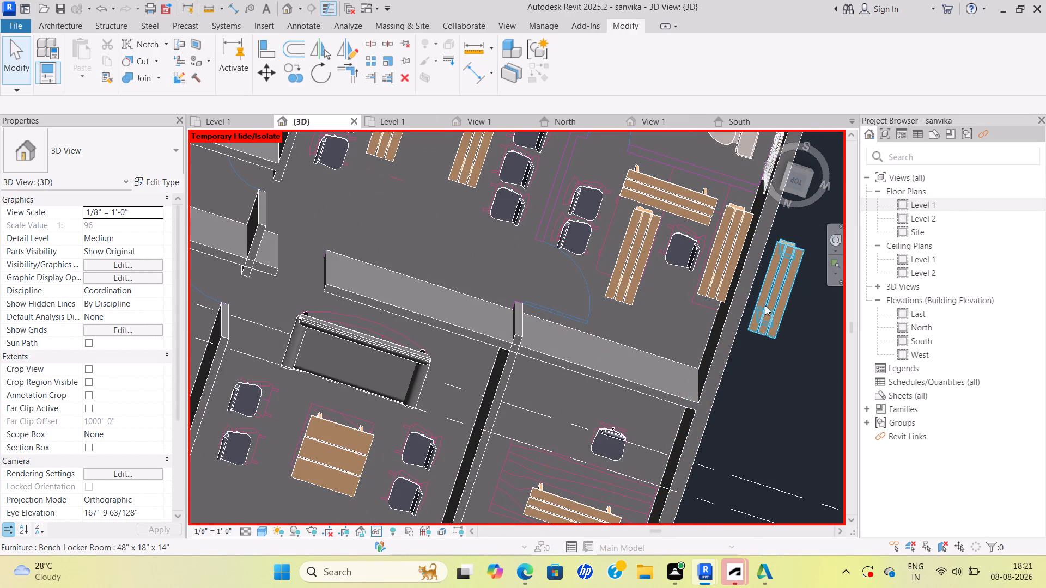
scroll(768, 308, "down", 6)
scroll(768, 317, "up", 4)
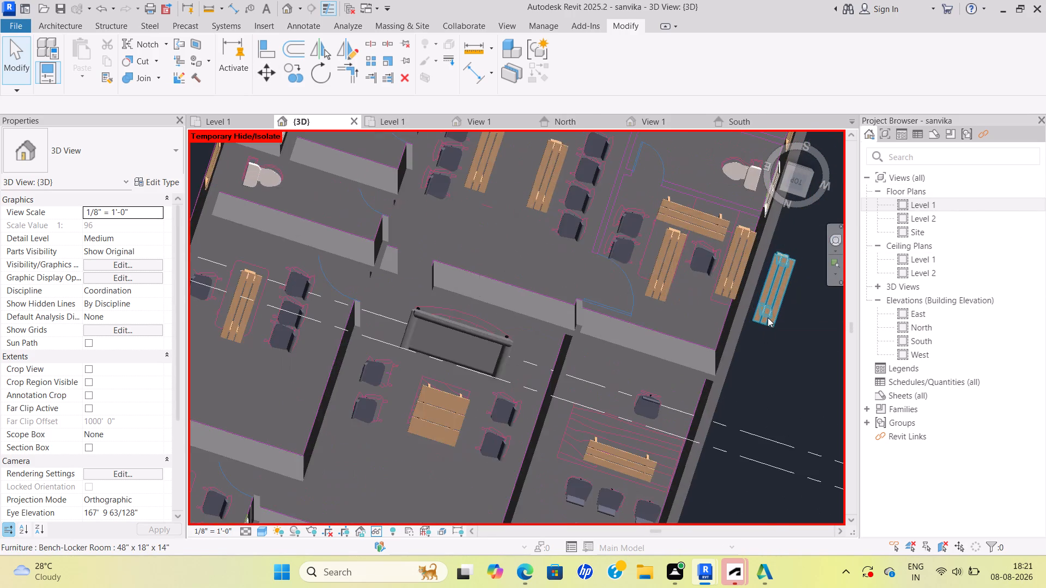
scroll(768, 317, "up", 5)
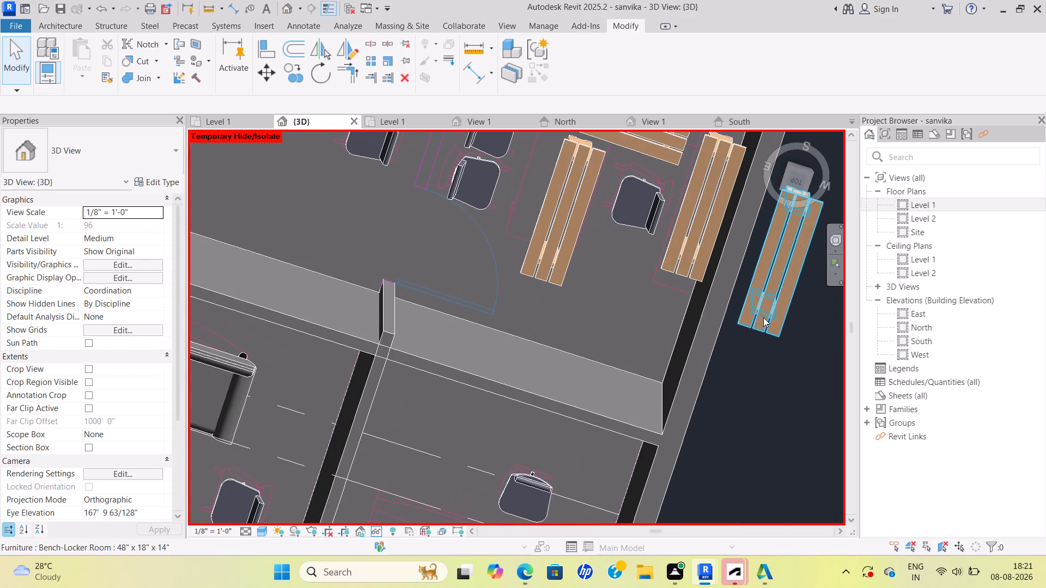
double_click(955, 204)
scroll(483, 366, "up", 1)
middle_click_drag(483, 366, 580, 389)
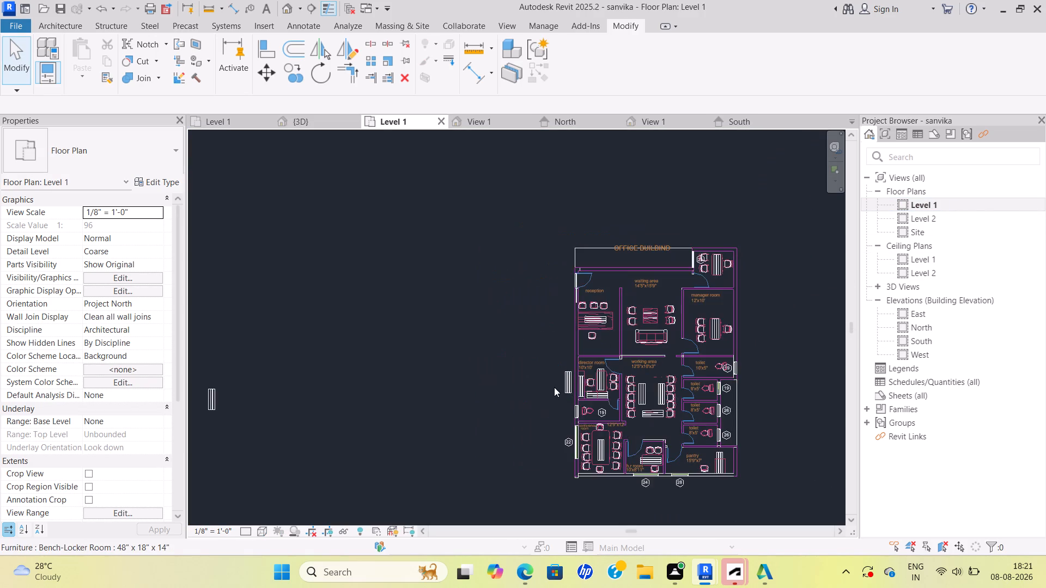
scroll(554, 387, "up", 11)
left_click(609, 387)
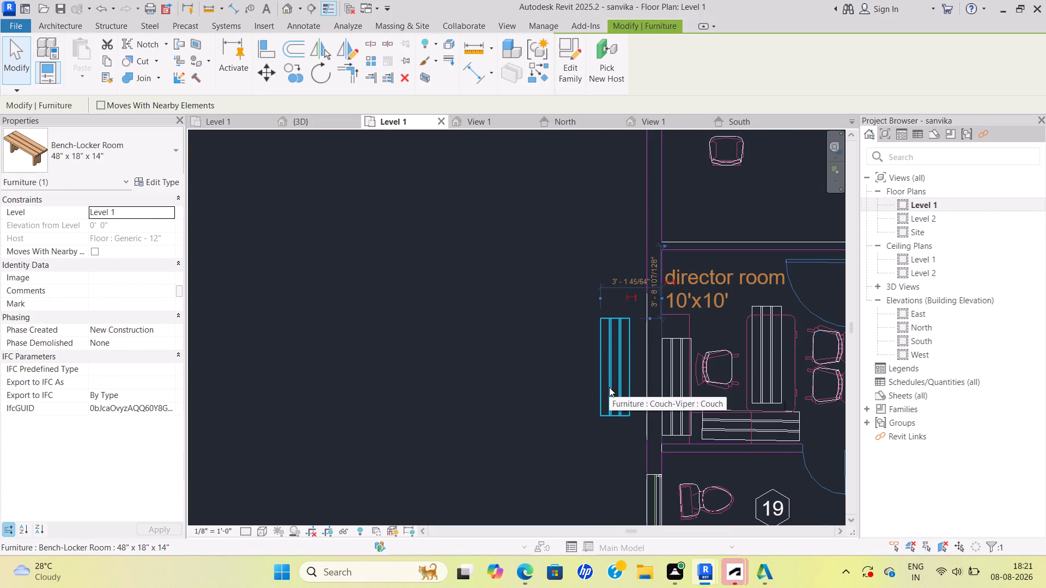
key("Delete")
Move one desk chair from the working area's row beside the director room into the manager room.
scroll(613, 389, "down", 6)
middle_click_drag(603, 378, 638, 317)
scroll(638, 456, "down", 4)
middle_click_drag(636, 448, 499, 411)
left_click_drag(572, 365, 677, 271)
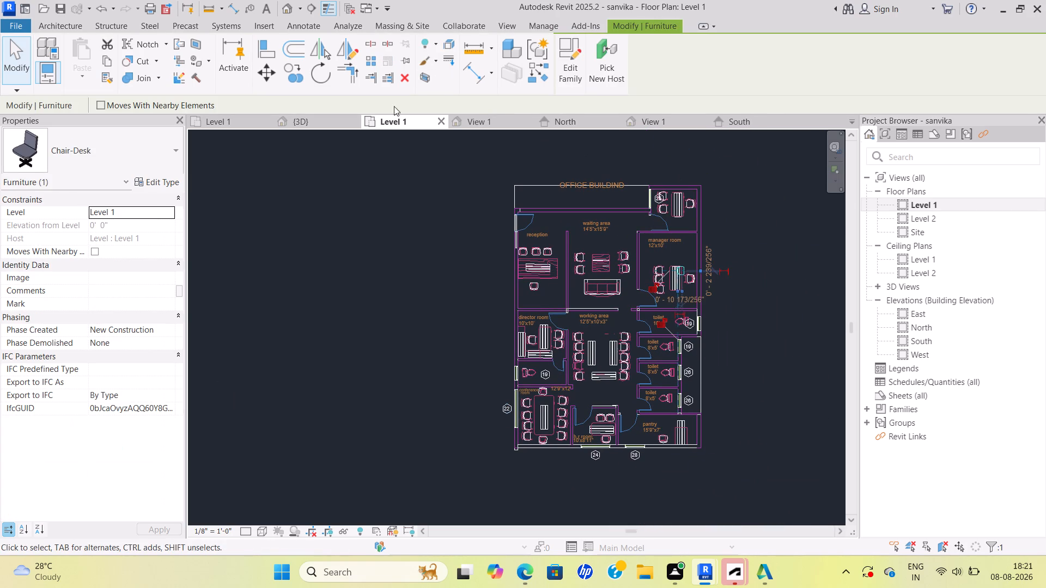
Return to the {3D} view and examine the working area, the director room with its adjoining toilet, and the meeting room.
left_click(329, 117)
scroll(535, 253, "down", 5)
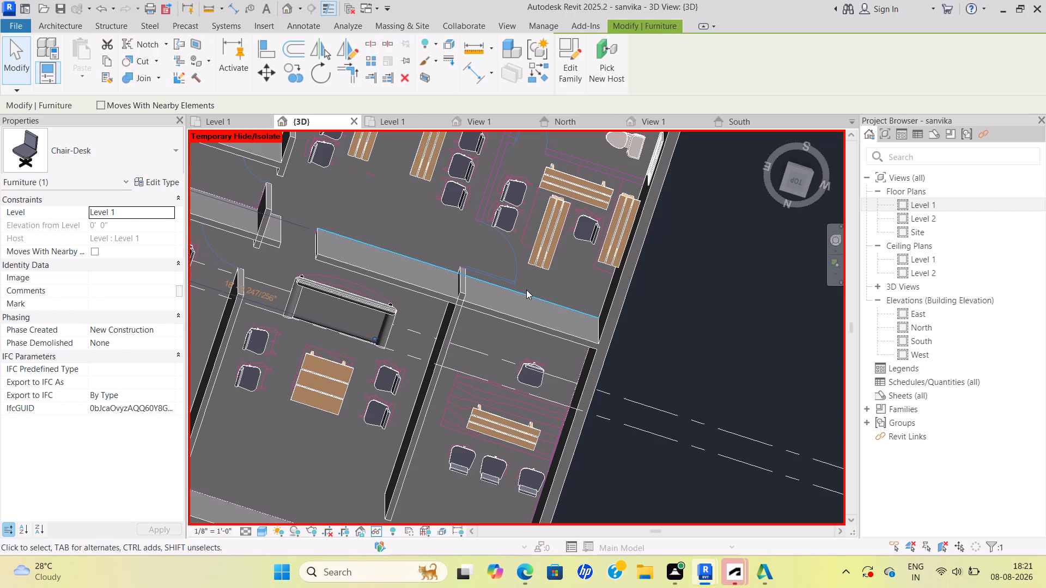
scroll(509, 316, "down", 2)
middle_click_drag(509, 316, 568, 356)
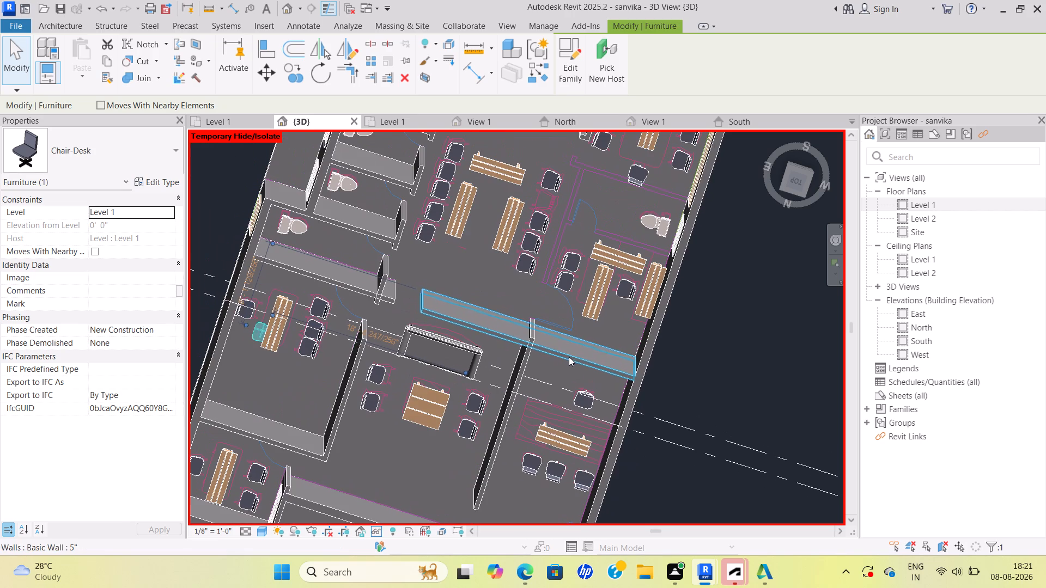
scroll(591, 315, "down", 2)
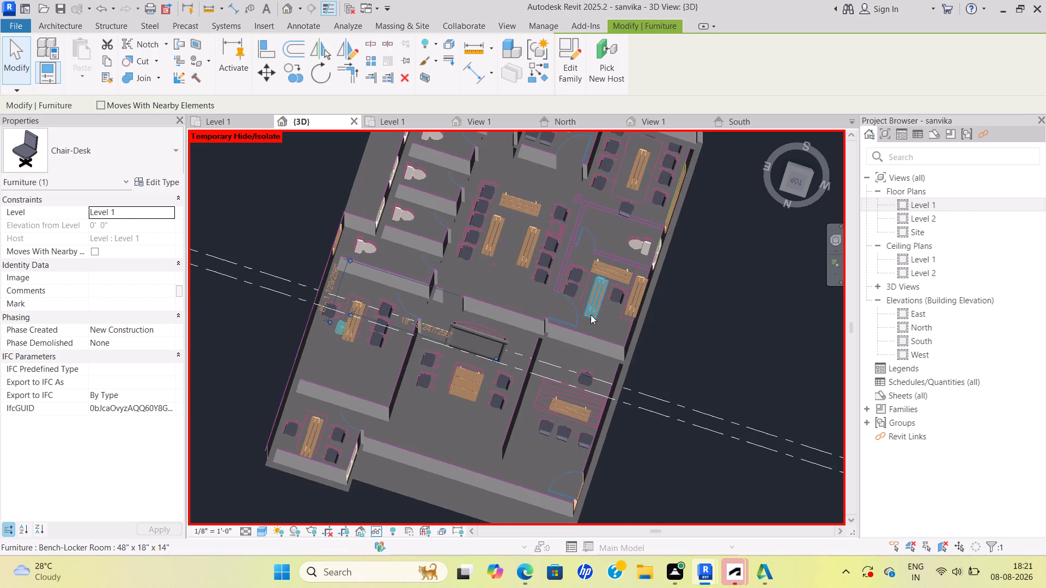
middle_click_drag(590, 315, 556, 385)
scroll(567, 298, "up", 5)
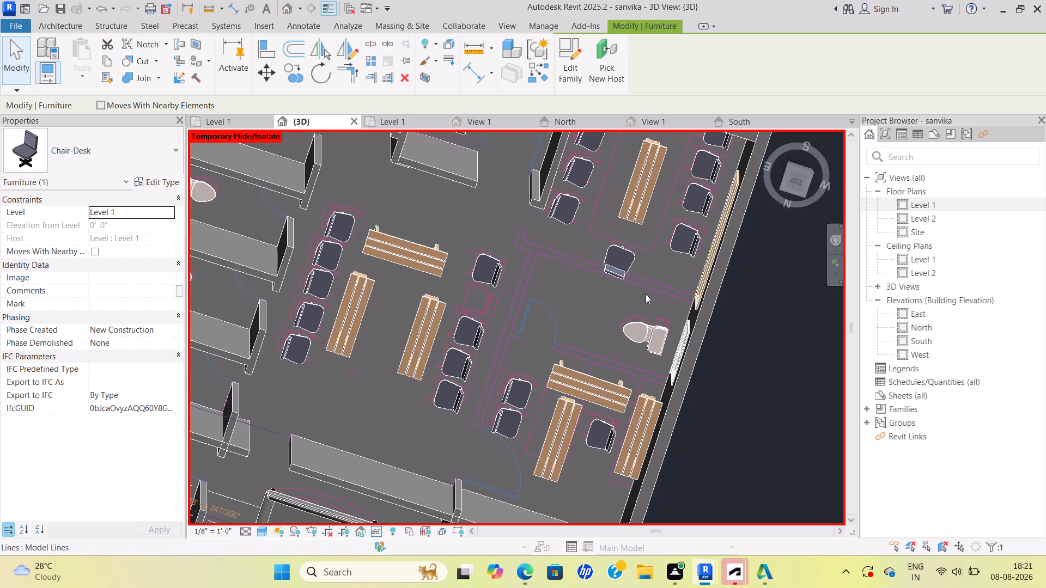
scroll(665, 284, "down", 1)
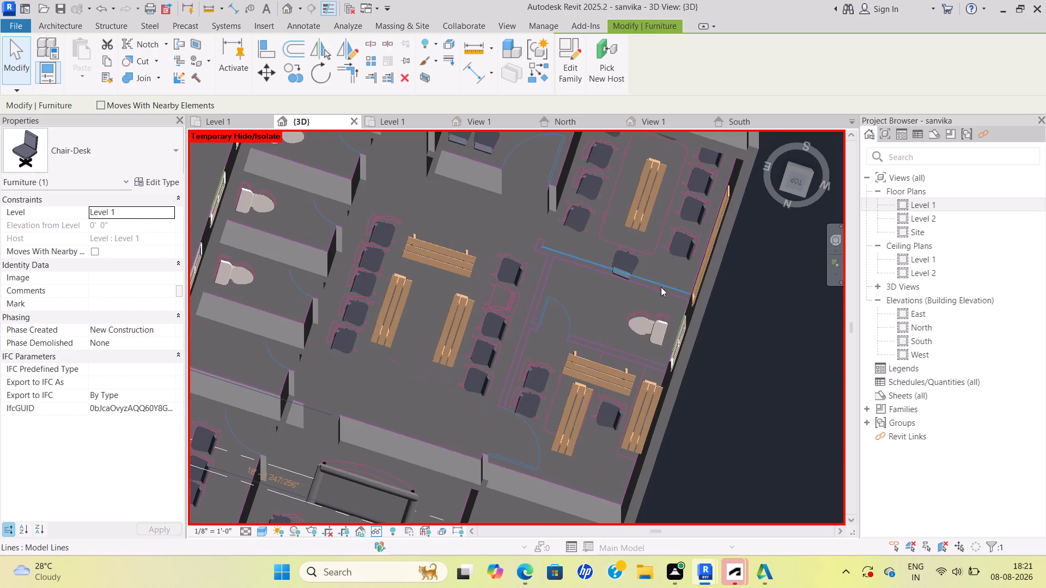
scroll(606, 269, "up", 5)
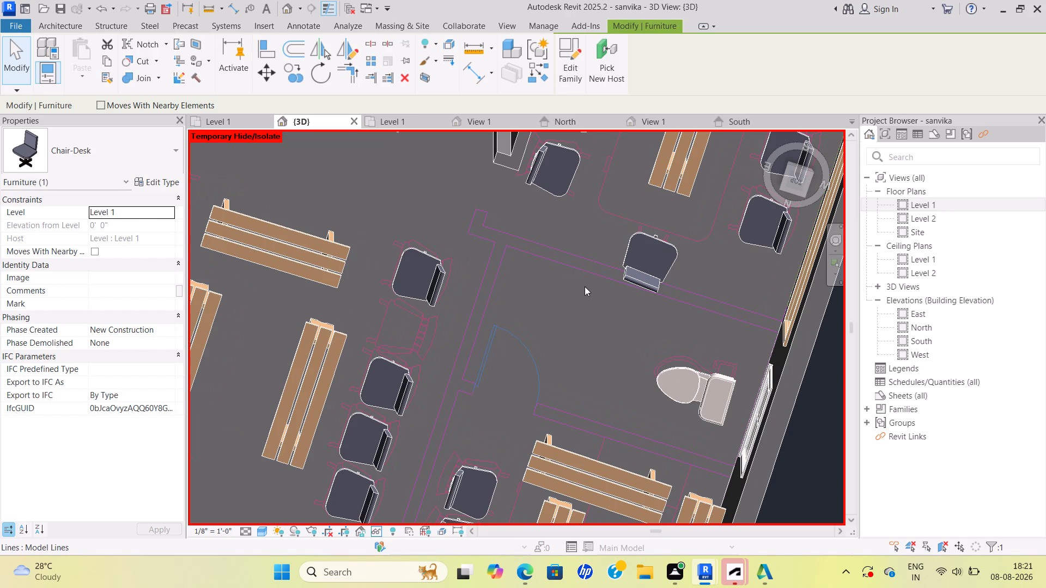
scroll(585, 292, "down", 4)
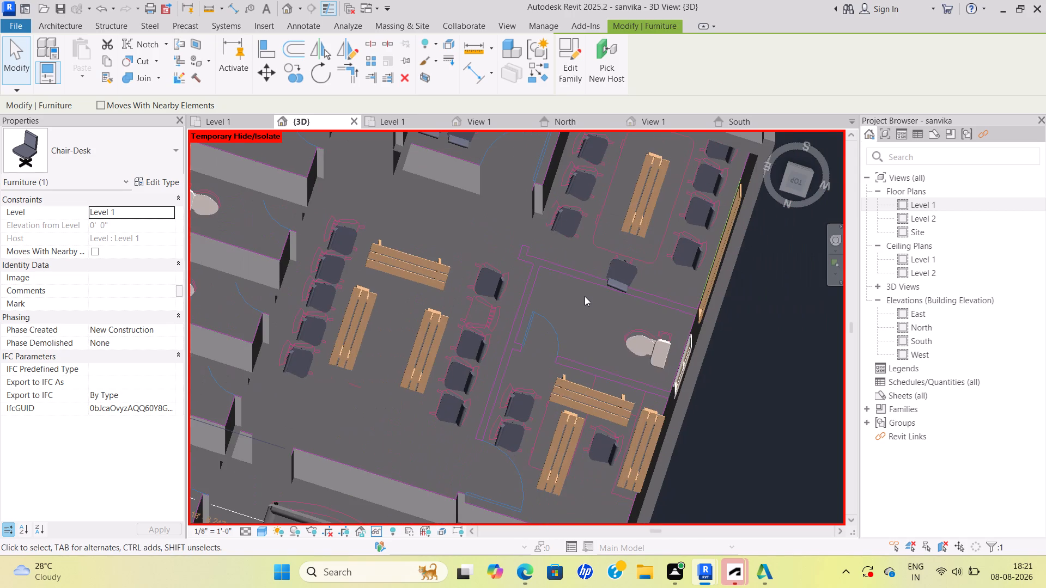
middle_click_drag(585, 296, 573, 314)
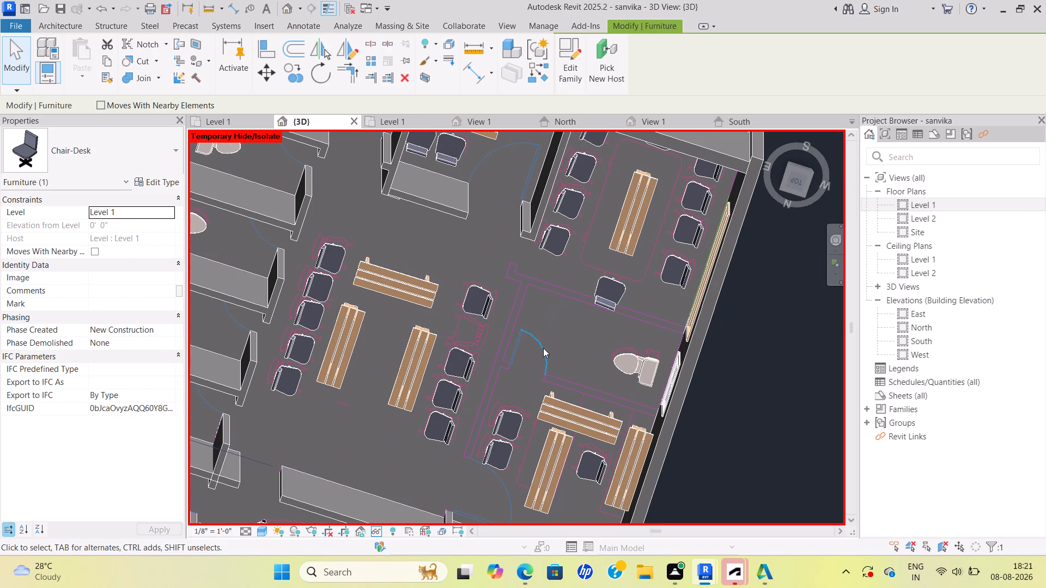
scroll(536, 339, "down", 3)
middle_click_drag(537, 339, 562, 323)
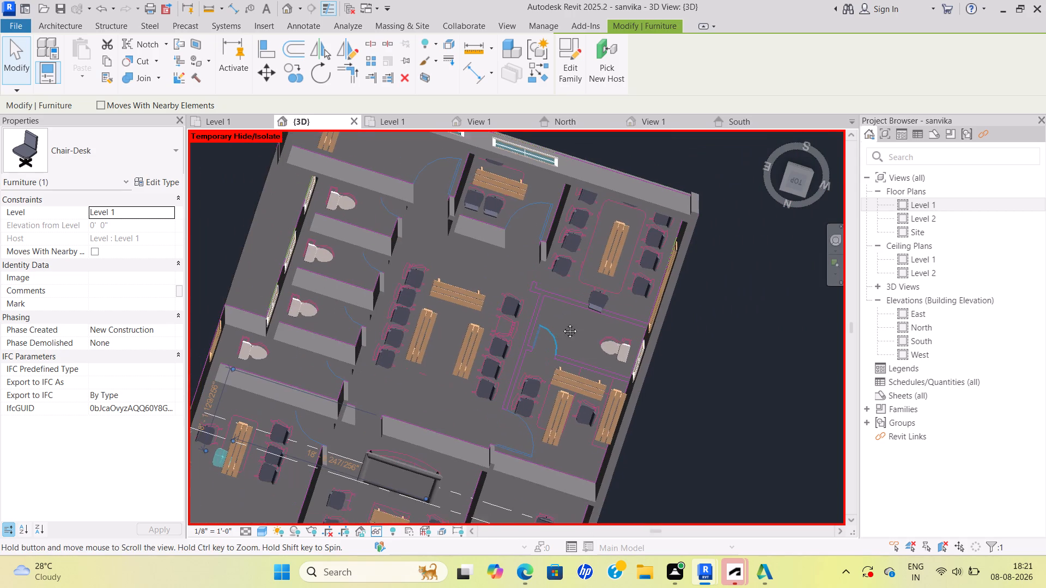
middle_click_drag(562, 323, 575, 313)
scroll(545, 336, "up", 8)
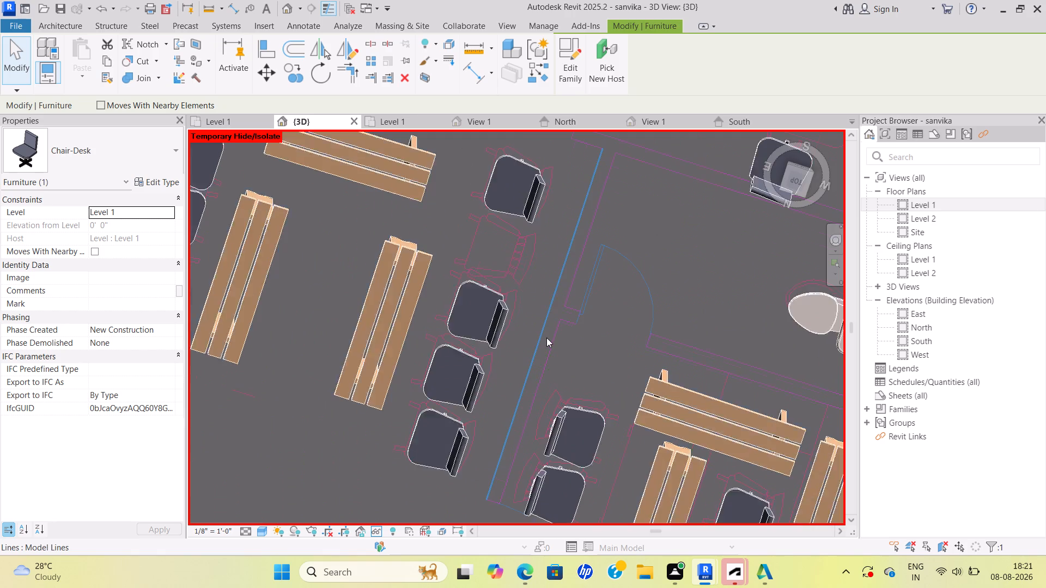
scroll(546, 338, "down", 4)
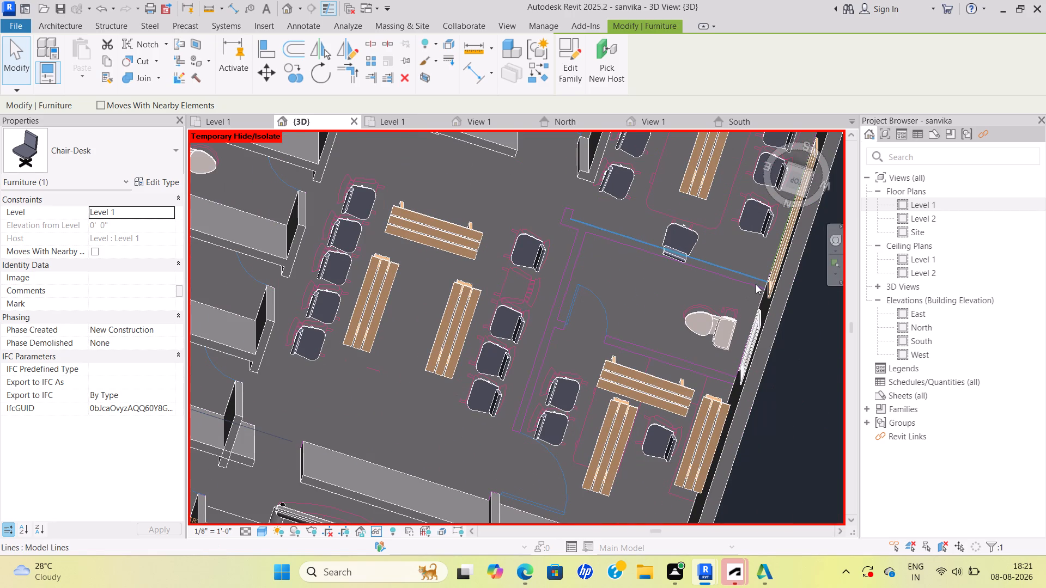
scroll(581, 307, "down", 3)
middle_click_drag(578, 310, 601, 316)
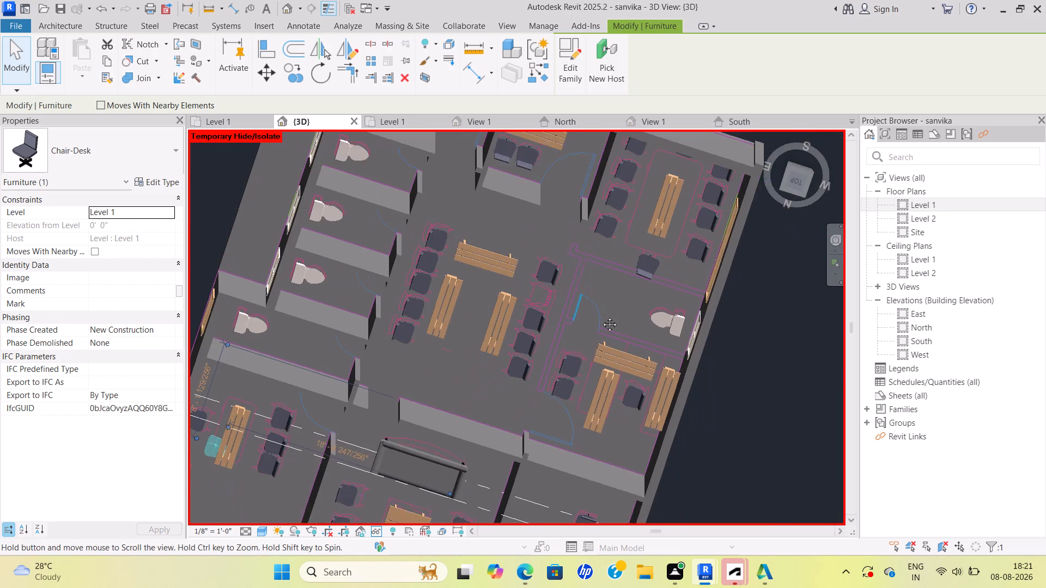
middle_click_drag(601, 316, 631, 268)
scroll(638, 247, "down", 1)
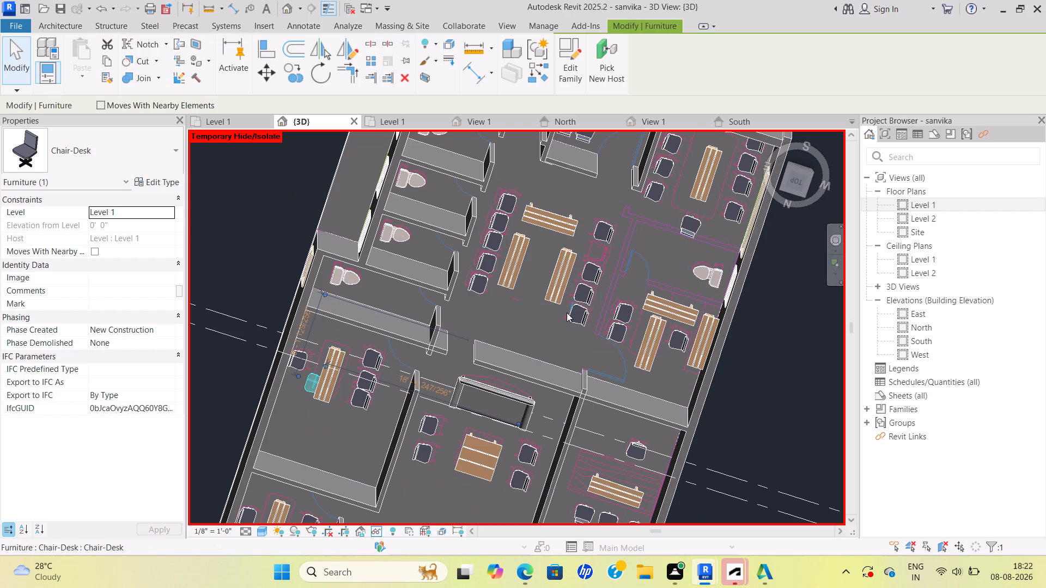
scroll(569, 313, "down", 2)
scroll(246, 396, "down", 1)
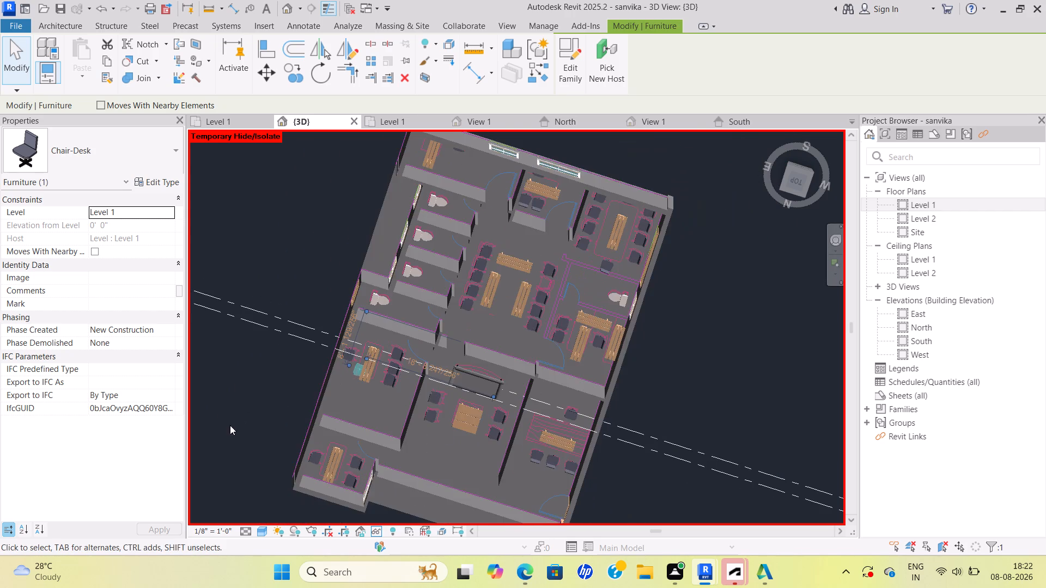
Choose a visual style for the {3D} view.
left_click(260, 532)
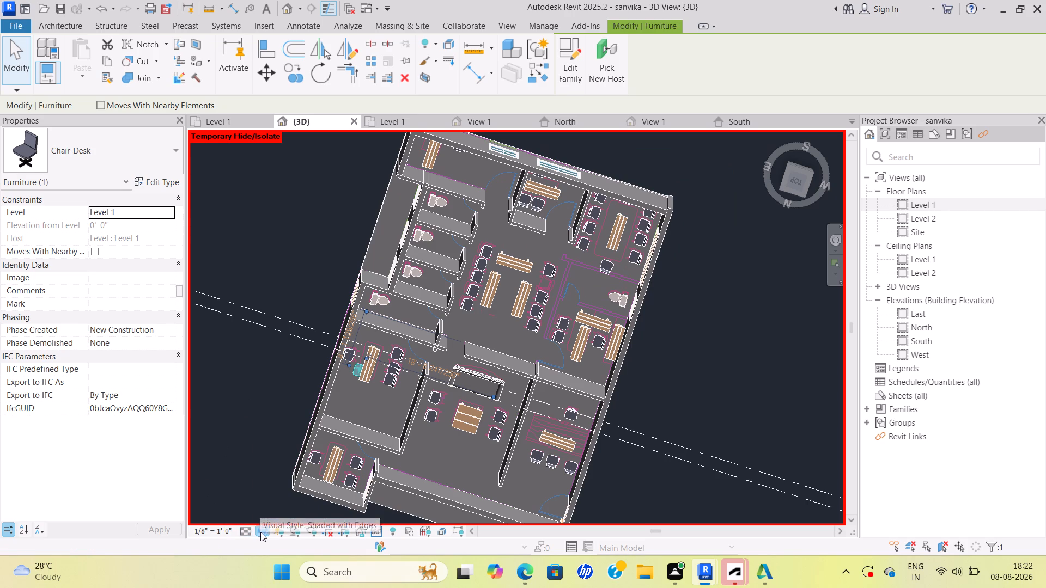
left_click(305, 479)
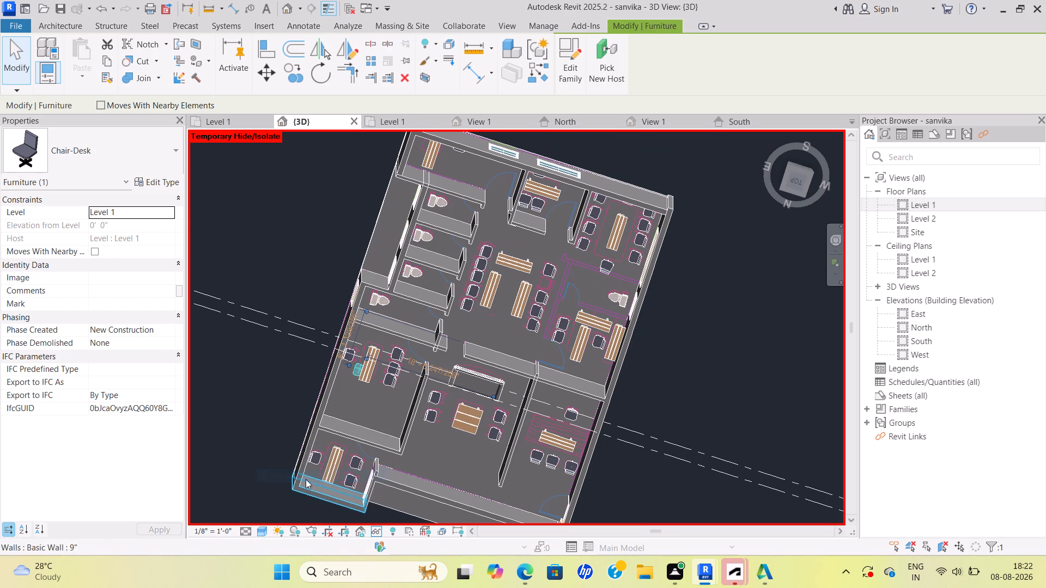
Inspect the waiting area, working area and director room up close in the {3D} view.
scroll(524, 424, "up", 11)
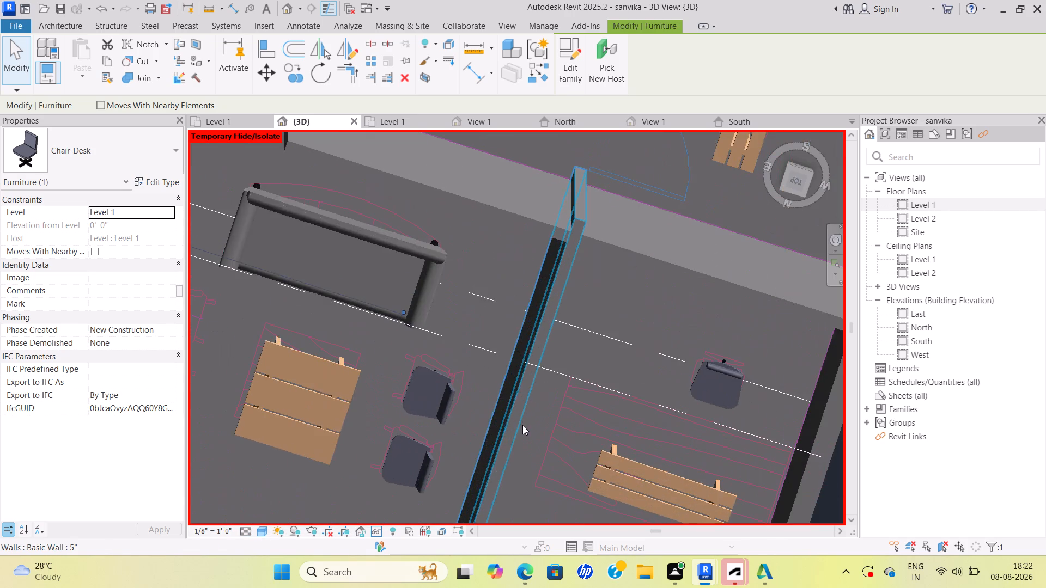
scroll(522, 425, "down", 5)
scroll(630, 290, "down", 1)
middle_click_drag(633, 294, 538, 477)
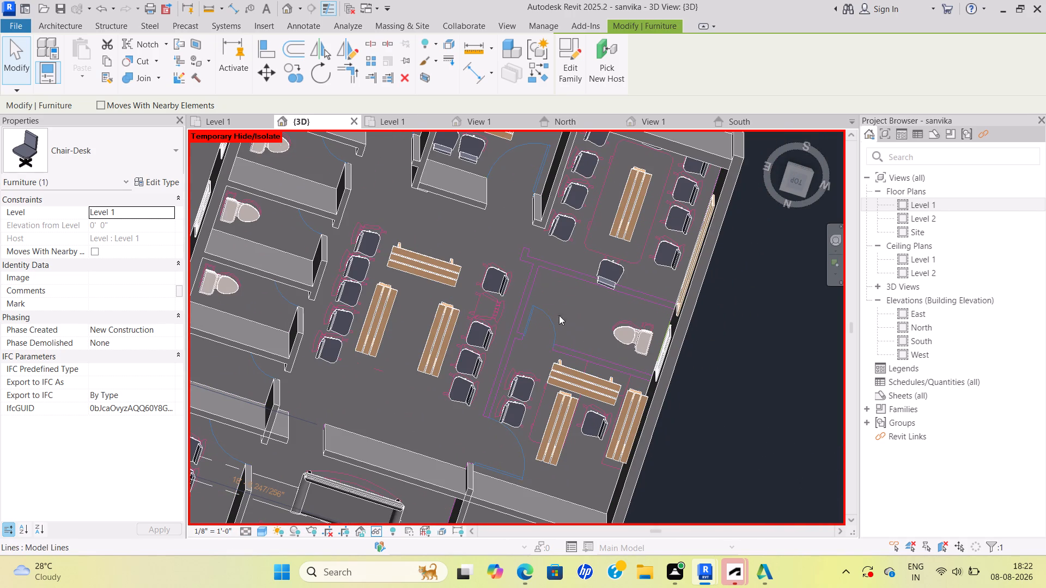
scroll(556, 312, "up", 4)
scroll(569, 294, "down", 2)
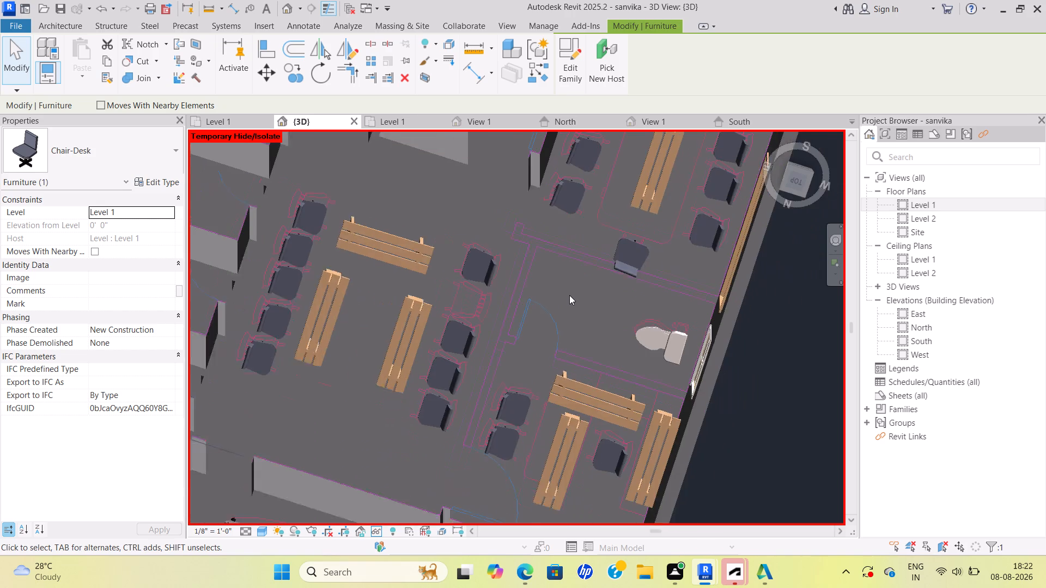
Examine the director room, its adjoining toilet and the working area in the {3D} view, including the missing partition walls.
scroll(569, 295, "down", 1)
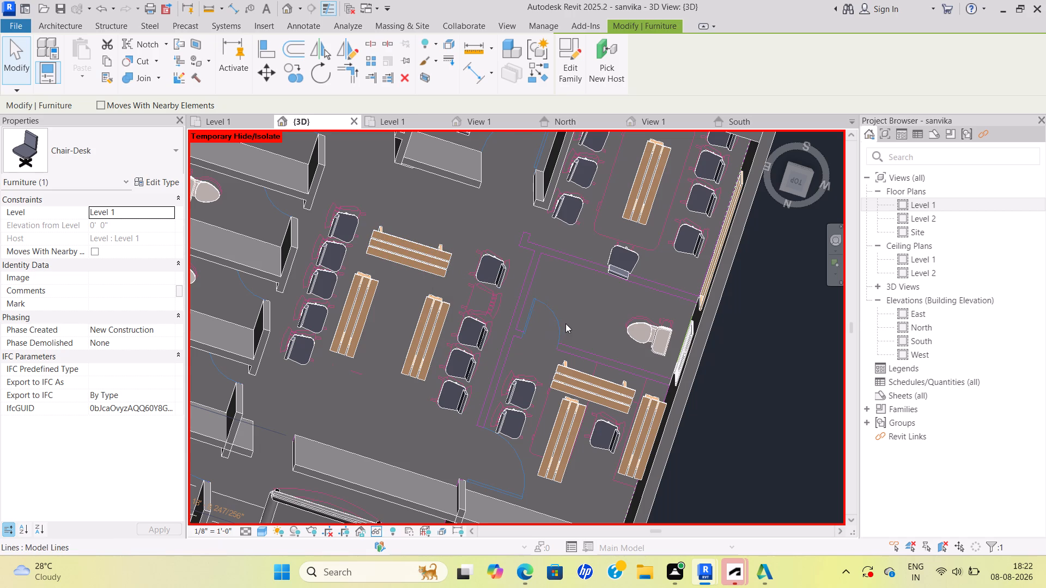
scroll(565, 323, "down", 2)
middle_click_drag(565, 323, 488, 336)
scroll(510, 314, "up", 5)
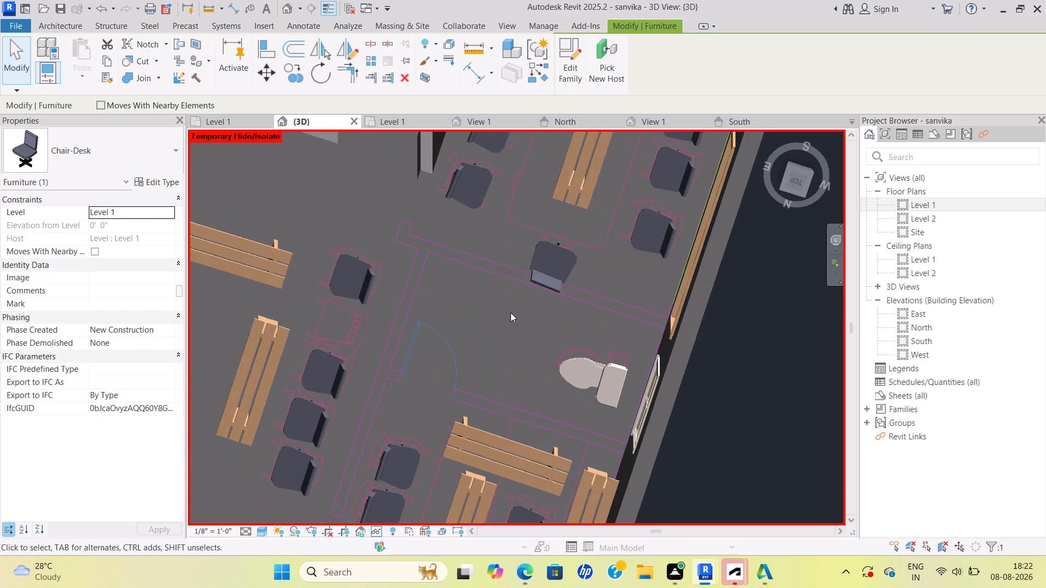
scroll(604, 299, "up", 6)
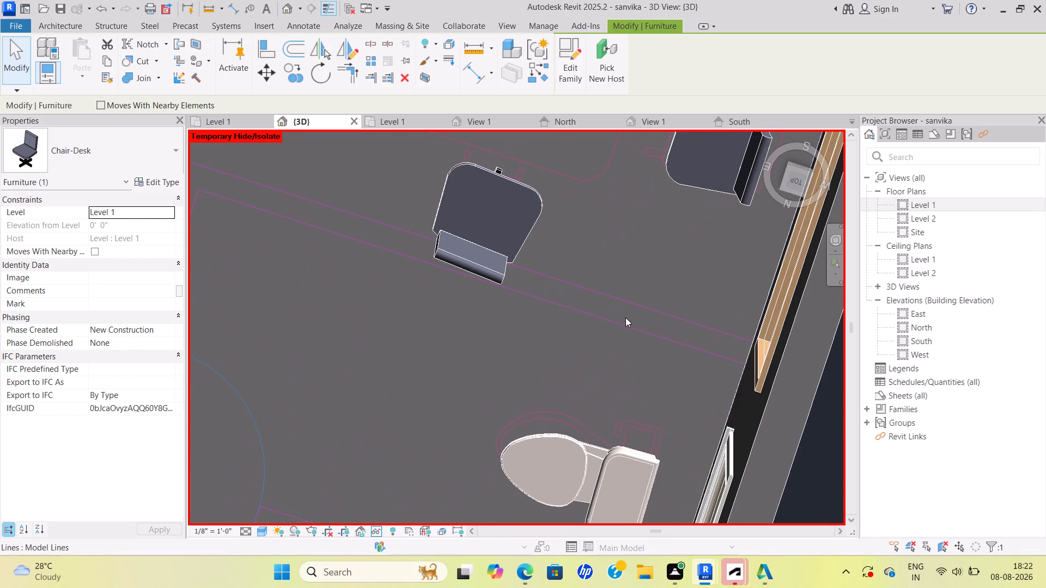
scroll(631, 317, "down", 1)
middle_click_drag(631, 317, 466, 272)
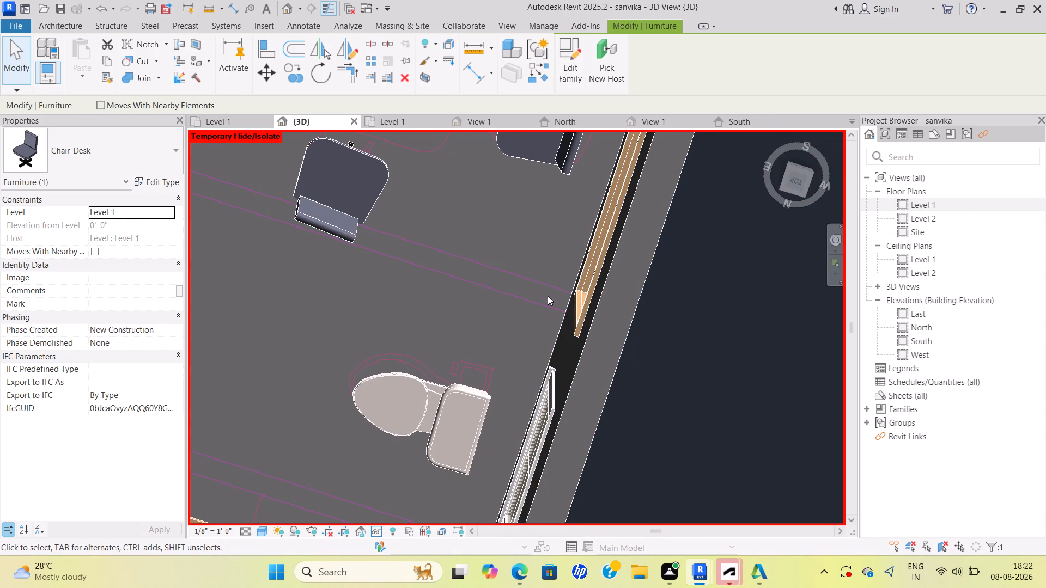
scroll(548, 296, "down", 3)
middle_click_drag(548, 296, 553, 302)
scroll(553, 302, "down", 4)
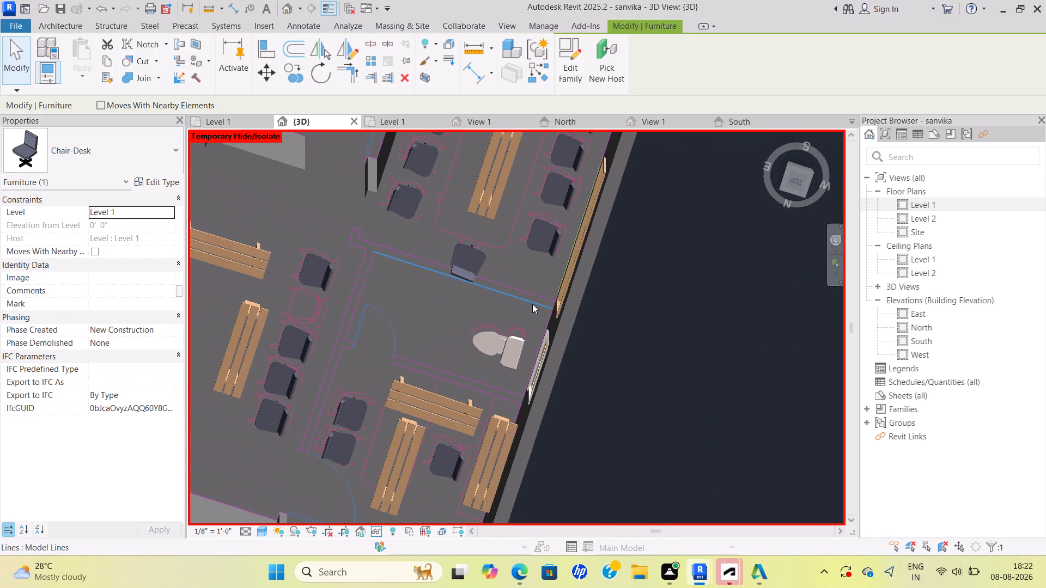
middle_click_drag(532, 304, 533, 255)
scroll(401, 324, "down", 1)
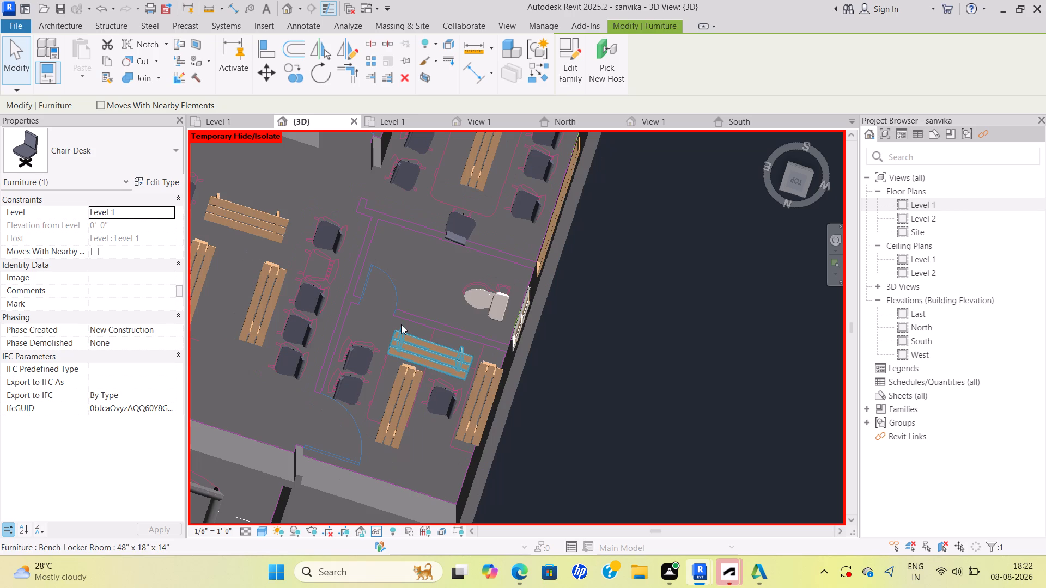
scroll(364, 331, "up", 4)
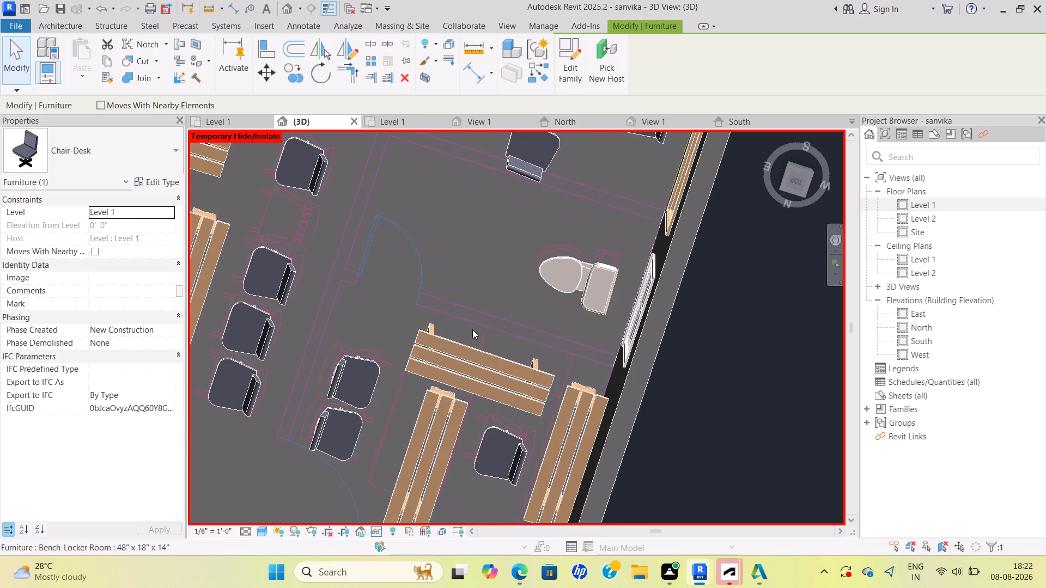
scroll(499, 322, "down", 5)
middle_click_drag(499, 322, 571, 313)
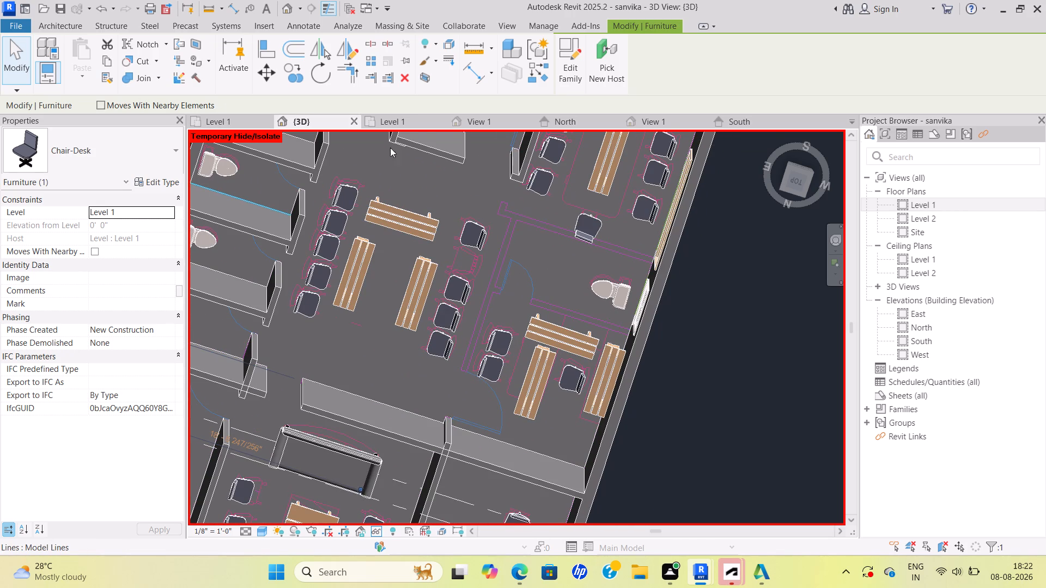
Return to the Level 1 floor plan and examine the manager room, working area and toilet partitions.
double_click(956, 207)
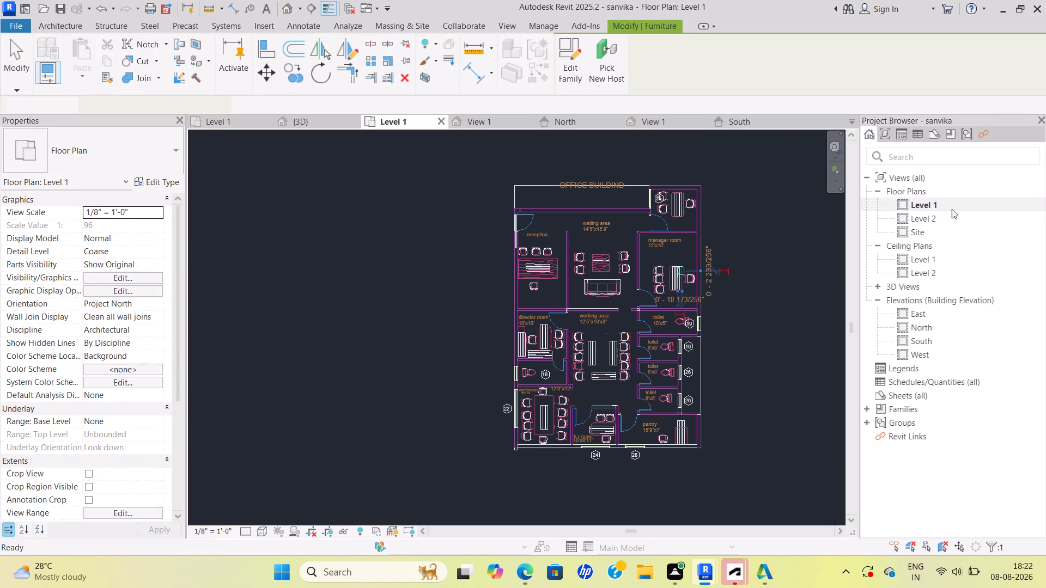
scroll(674, 316, "up", 10)
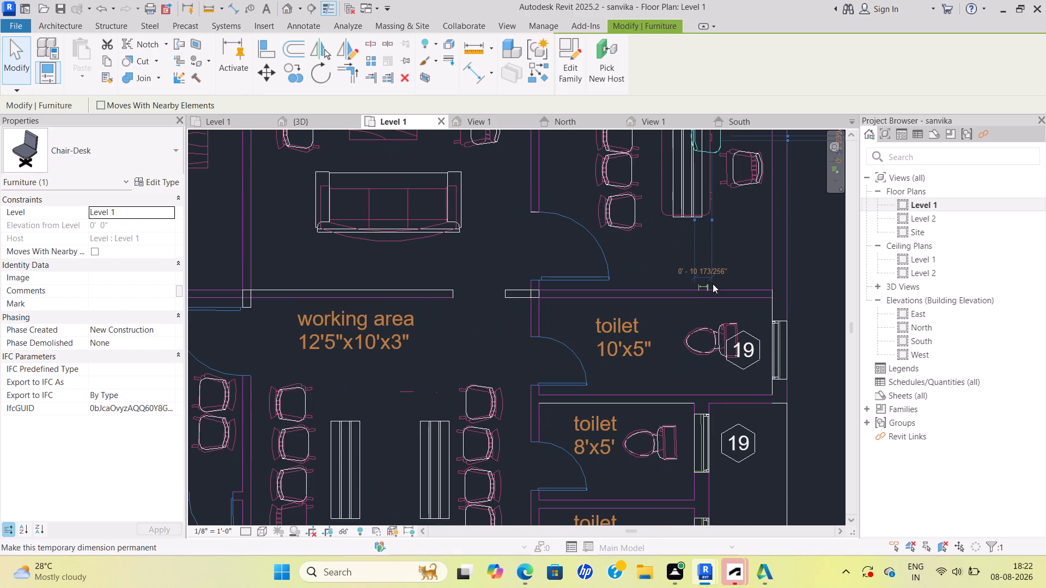
middle_click_drag(715, 284, 625, 318)
scroll(646, 280, "down", 4)
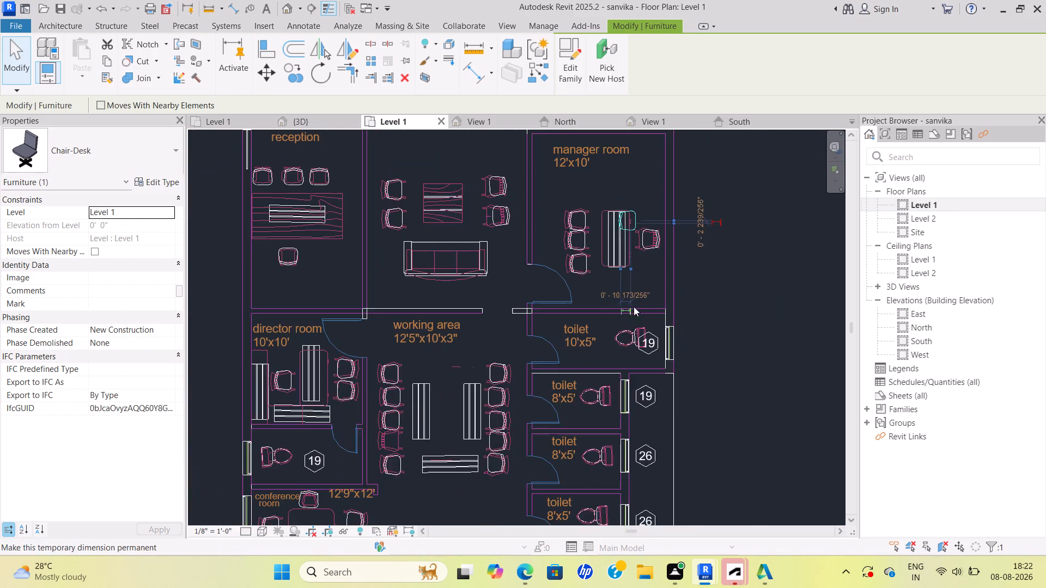
scroll(607, 303, "down", 3)
middle_click_drag(605, 304, 617, 268)
scroll(617, 269, "down", 1)
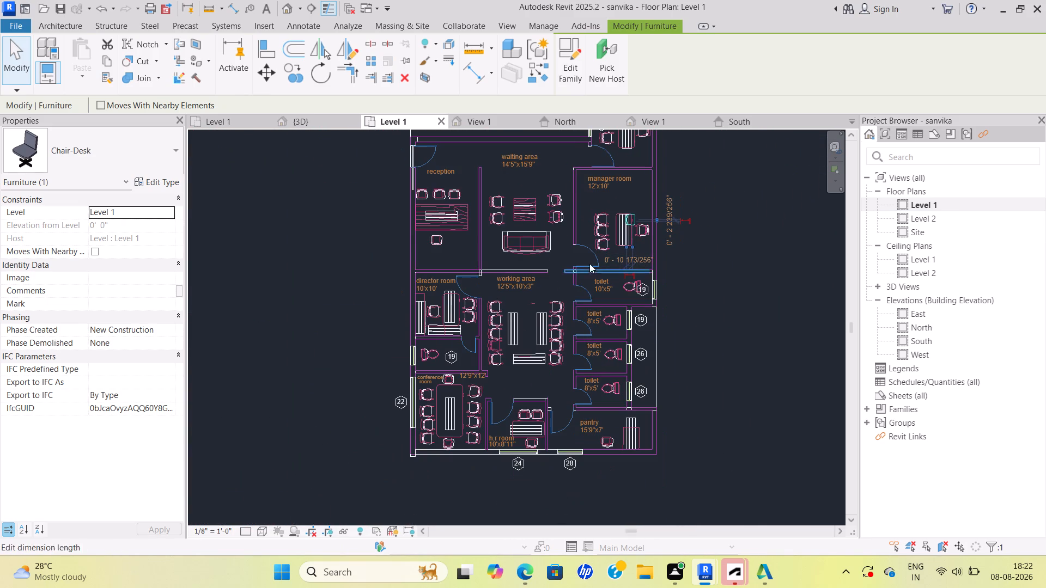
scroll(625, 301, "up", 8)
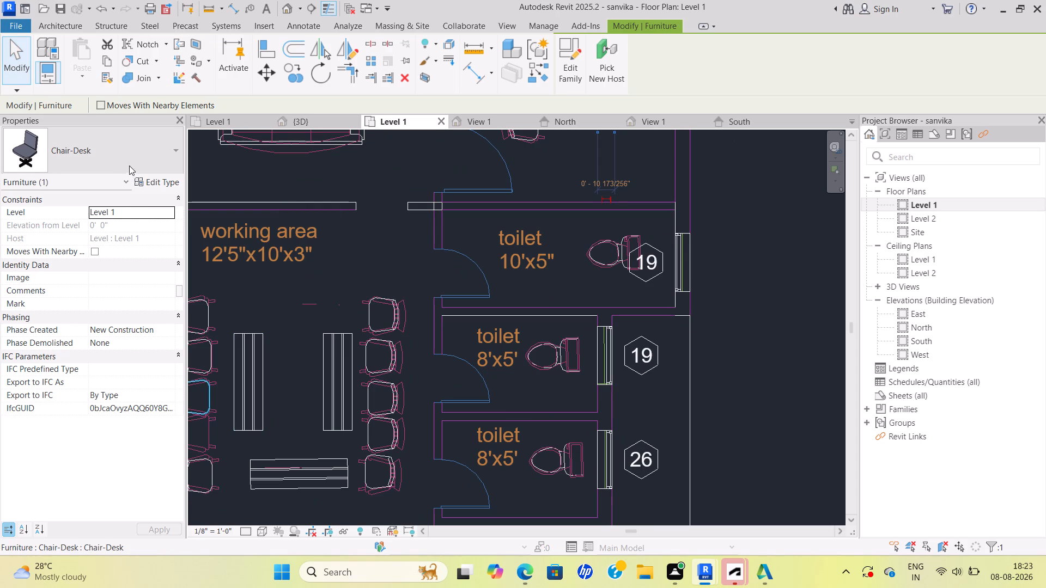
Start an architectural wall and duplicate the 9" Basic Wall type under the name 5.
key("Escape")
left_click(61, 27)
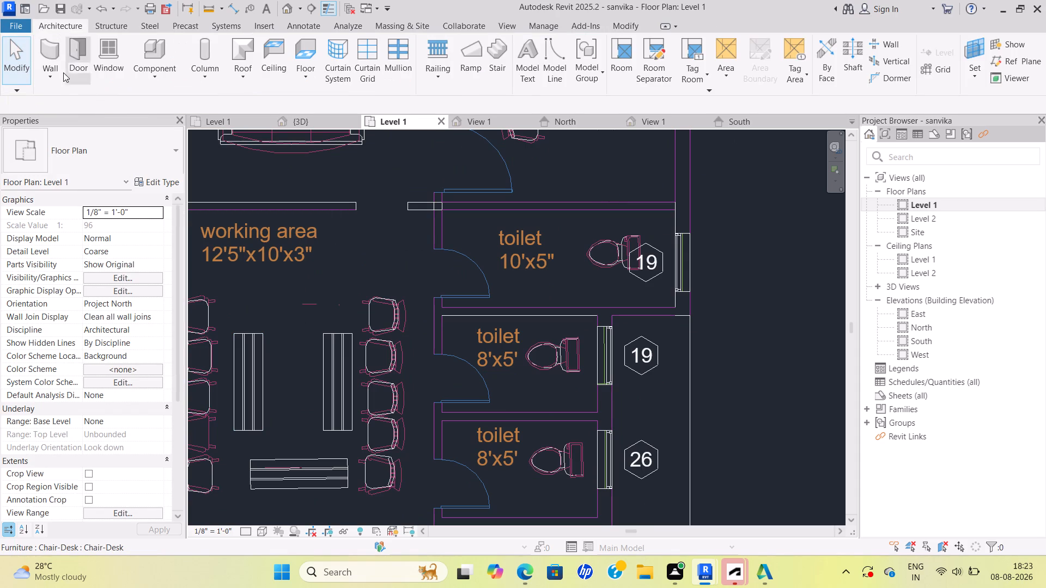
left_click(57, 75)
left_click(84, 95)
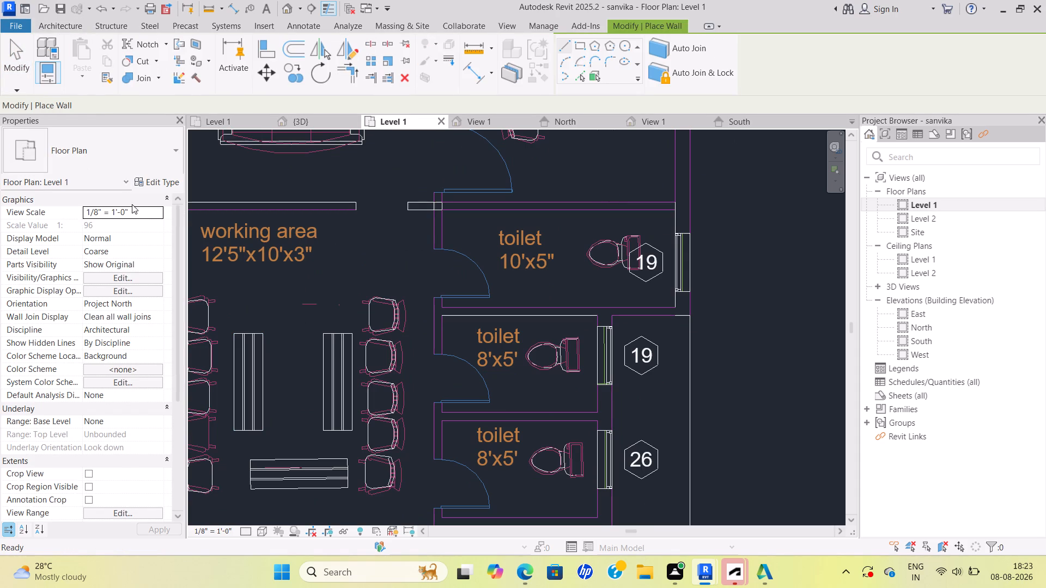
scroll(132, 205, "up", 3)
left_click(154, 180)
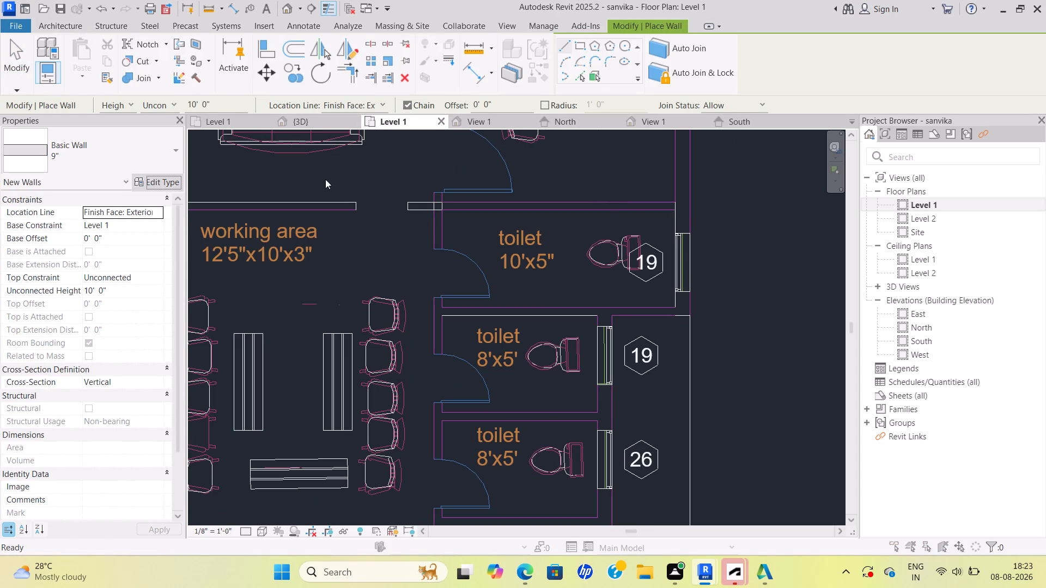
left_click(597, 122)
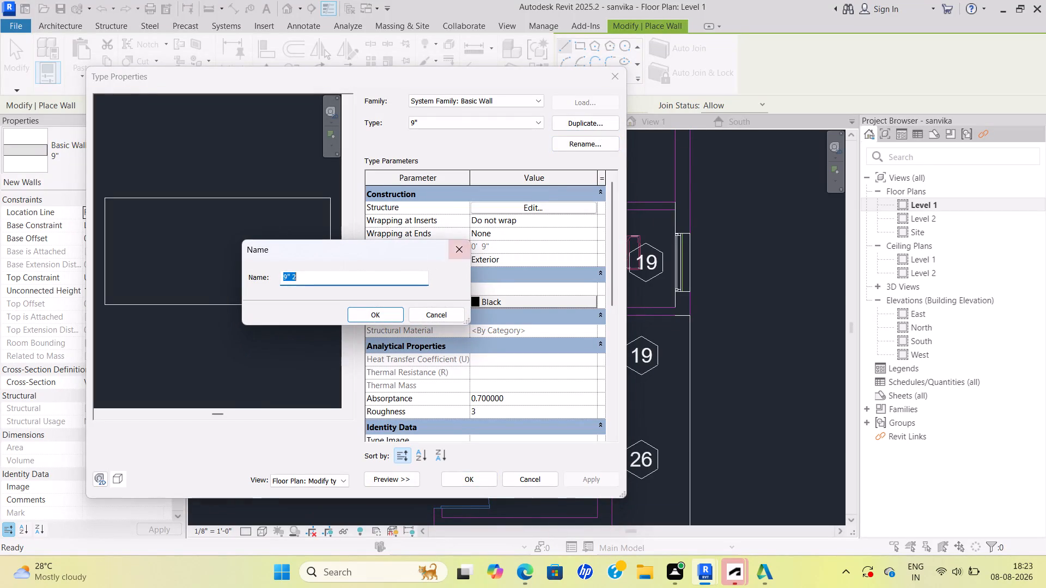
left_click(390, 279)
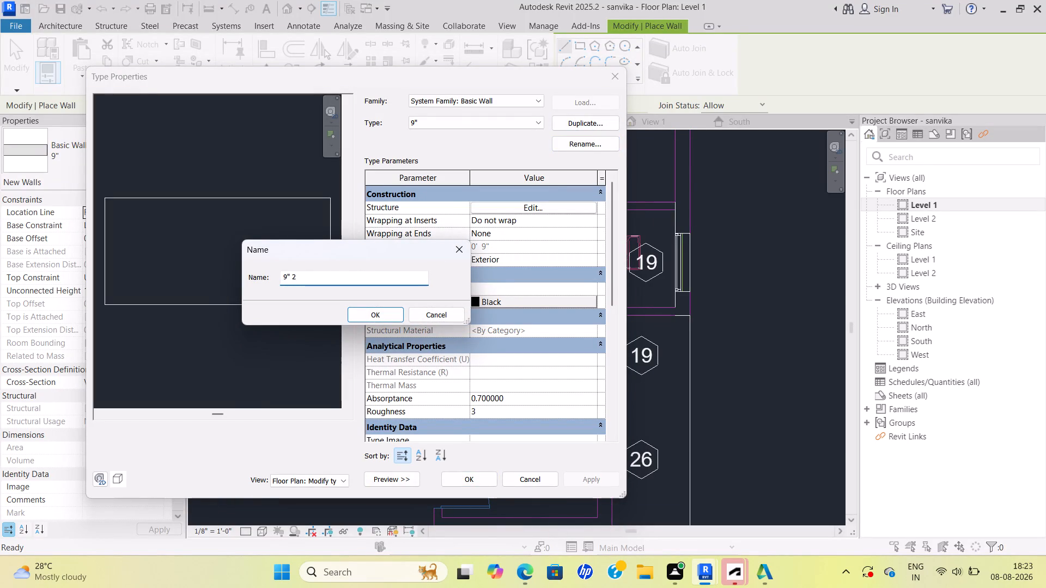
key("BackSpace")
key("BackSpace")
key("BackSpace")
key("BackSpace")
key("BackSpace")
key("BackSpace")
key("BackSpace")
key("BackSpace")
key("BackSpace")
key("BackSpace")
key("BackSpace")
key("BackSpace")
key("BackSpace")
key("BackSpace")
key("BackSpace")
key("BackSpace")
key("BackSpace")
key("BackSpace")
key("BackSpace")
key("BackSpace")
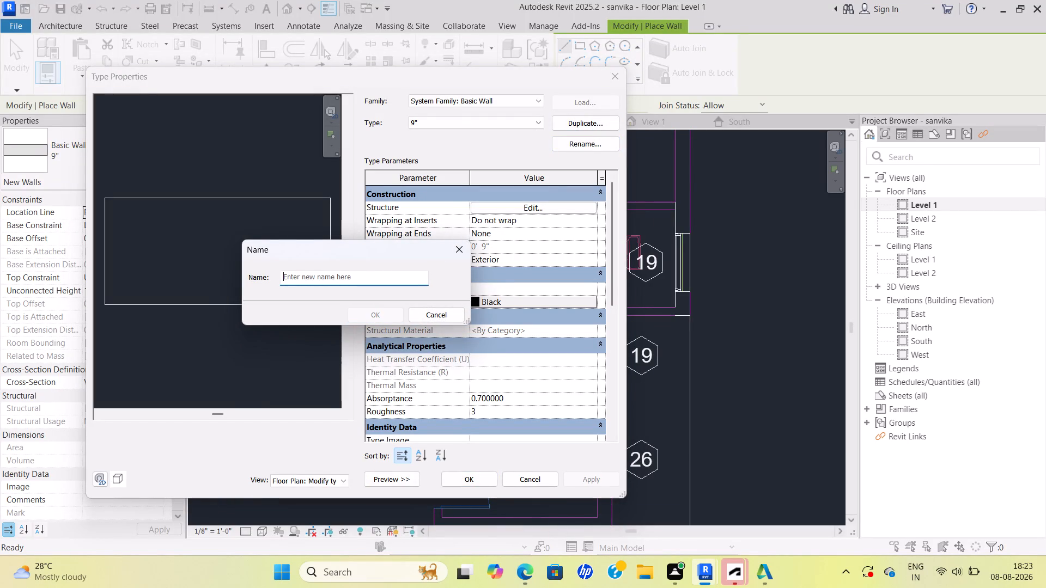
key("5")
key("Return")
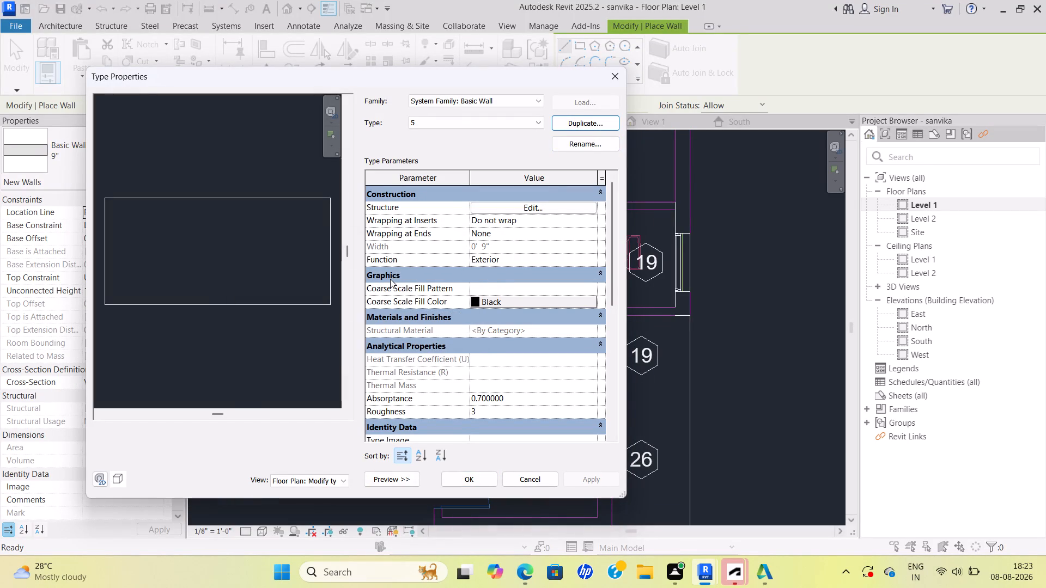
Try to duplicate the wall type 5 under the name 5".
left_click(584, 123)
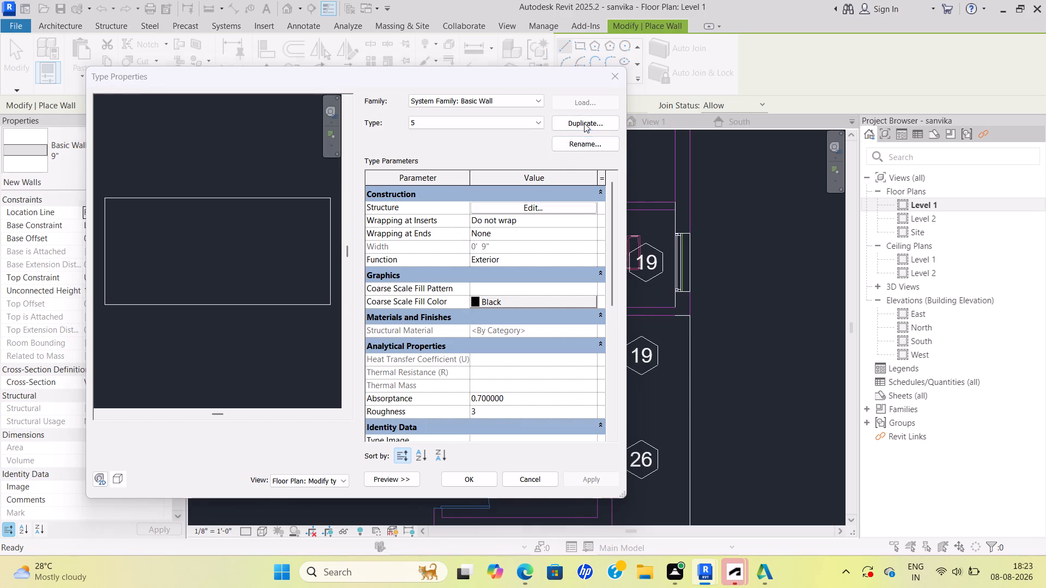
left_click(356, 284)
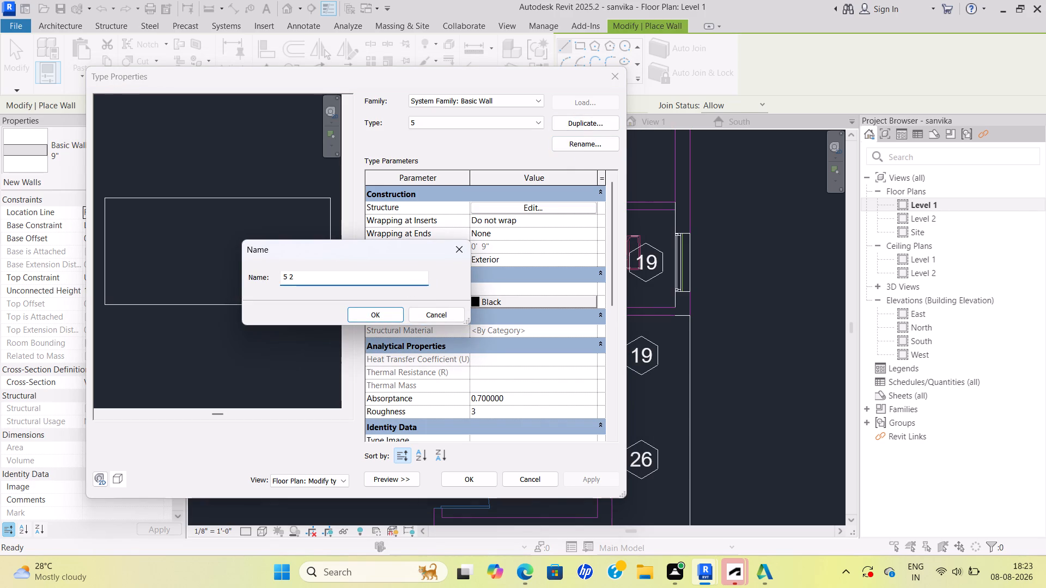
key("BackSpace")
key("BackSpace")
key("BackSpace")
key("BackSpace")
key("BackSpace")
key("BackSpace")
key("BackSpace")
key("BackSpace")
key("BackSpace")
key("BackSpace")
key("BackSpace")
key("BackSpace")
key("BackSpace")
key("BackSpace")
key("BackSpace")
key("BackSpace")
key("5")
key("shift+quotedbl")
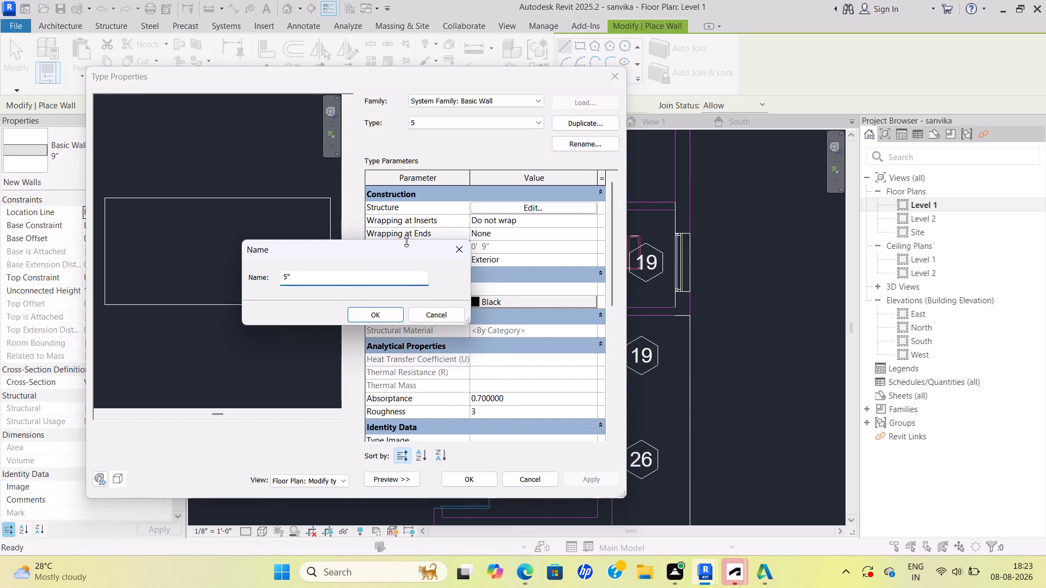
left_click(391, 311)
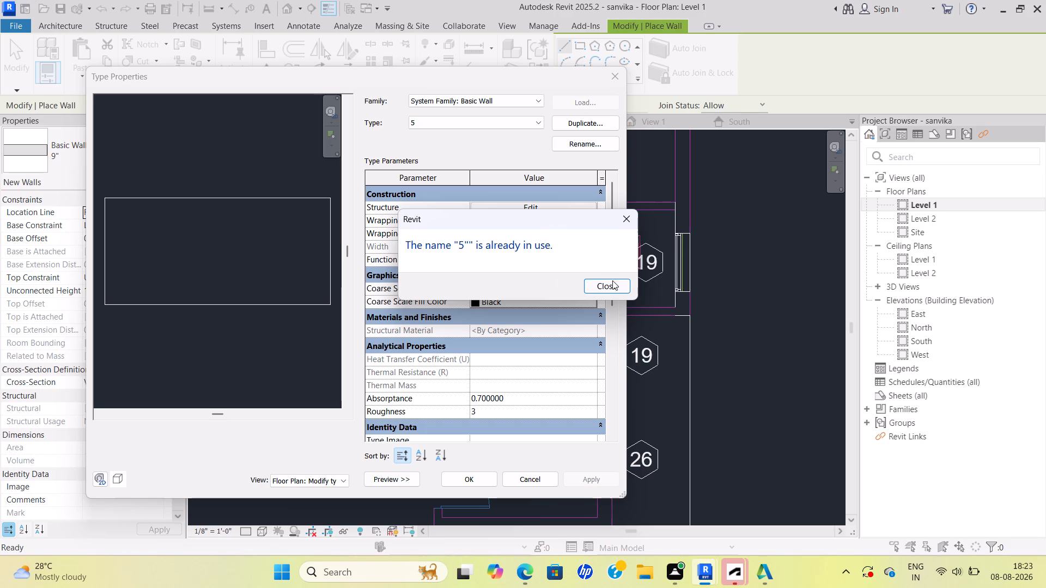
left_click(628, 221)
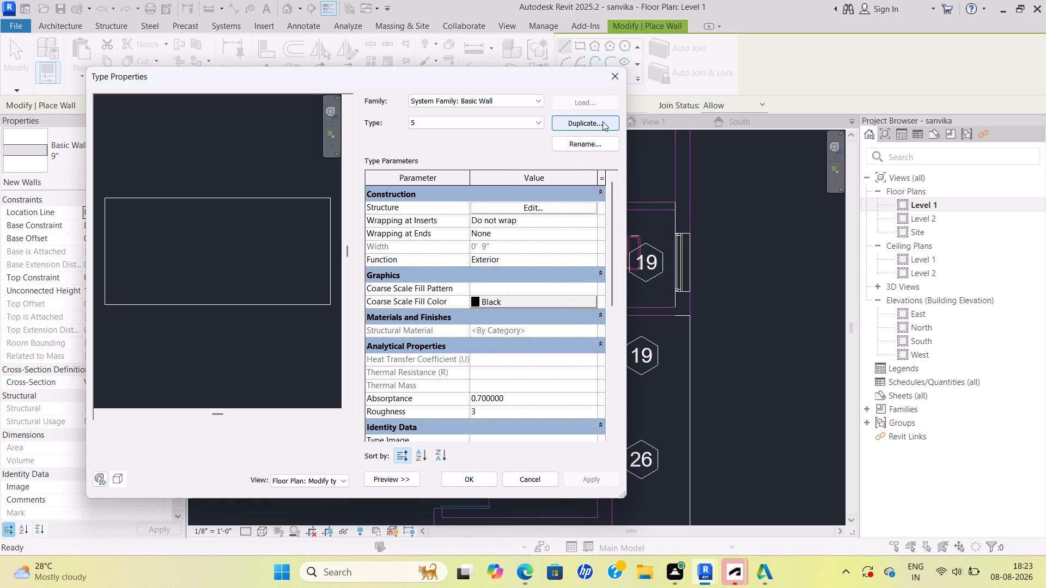
Duplicate the wall type 5 under the name double5".
left_click(603, 121)
left_click(361, 281)
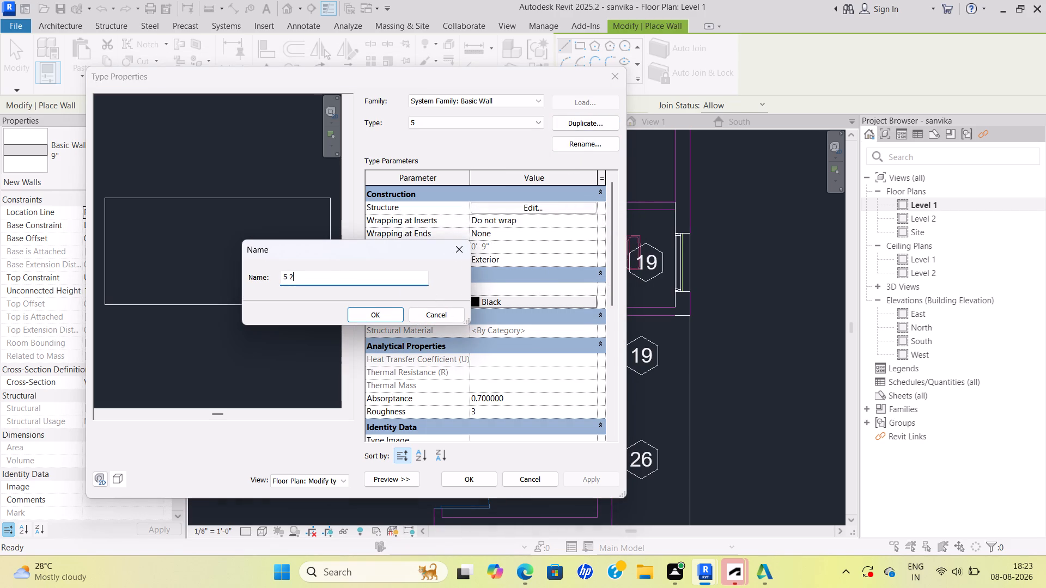
key("BackSpace")
key("BackSpace")
key("BackSpace")
key("BackSpace")
key("BackSpace")
key("BackSpace")
key("BackSpace")
key("BackSpace")
key("BackSpace")
key("BackSpace")
key("BackSpace")
key("BackSpace")
key("BackSpace")
key("BackSpace")
key("BackSpace")
key("BackSpace")
key("BackSpace")
key("BackSpace")
key("BackSpace")
key("BackSpace")
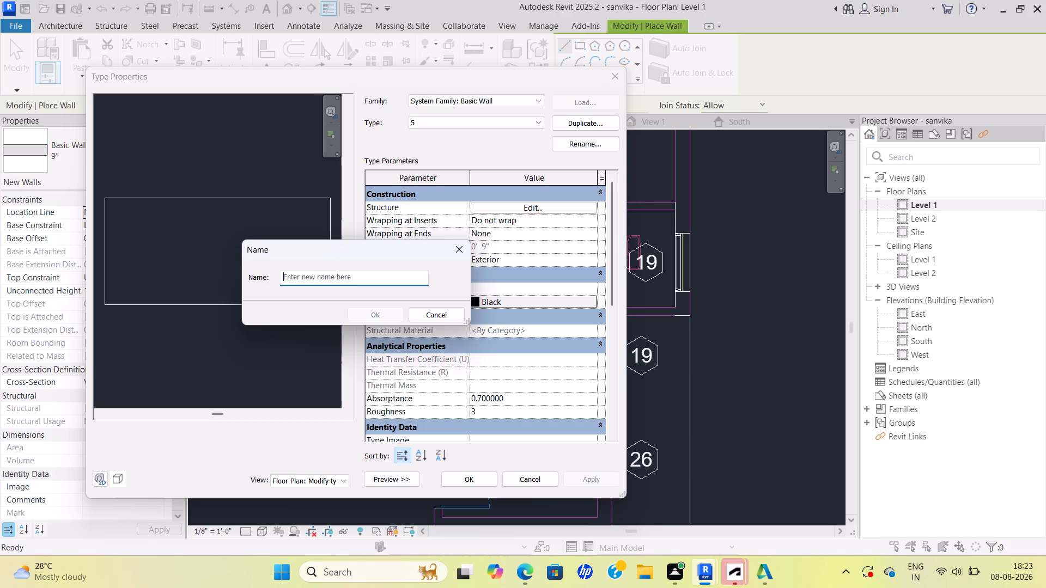
type("doubl")
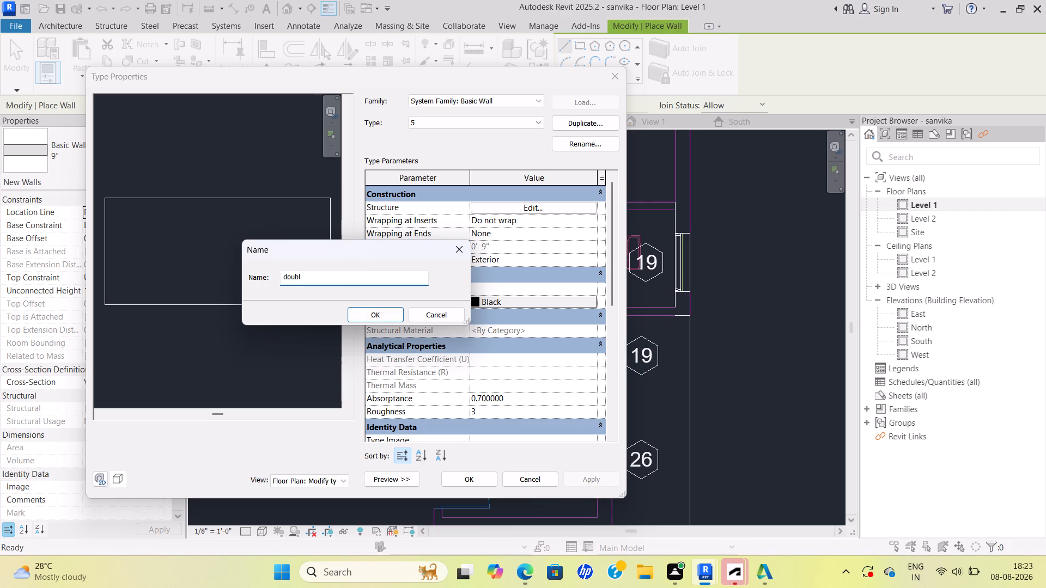
key("e")
key("5")
key("shift+quotedbl")
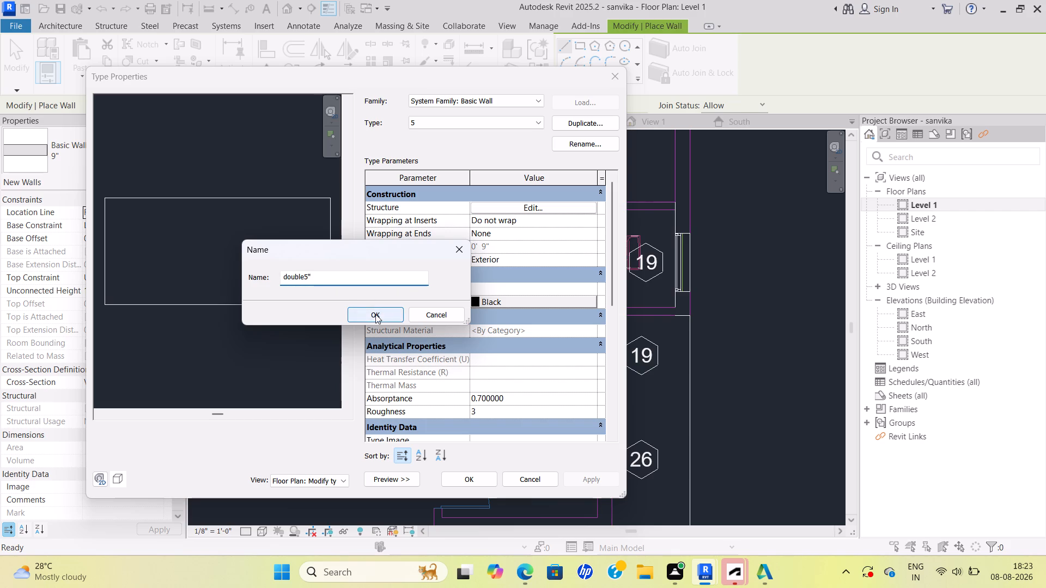
left_click(375, 314)
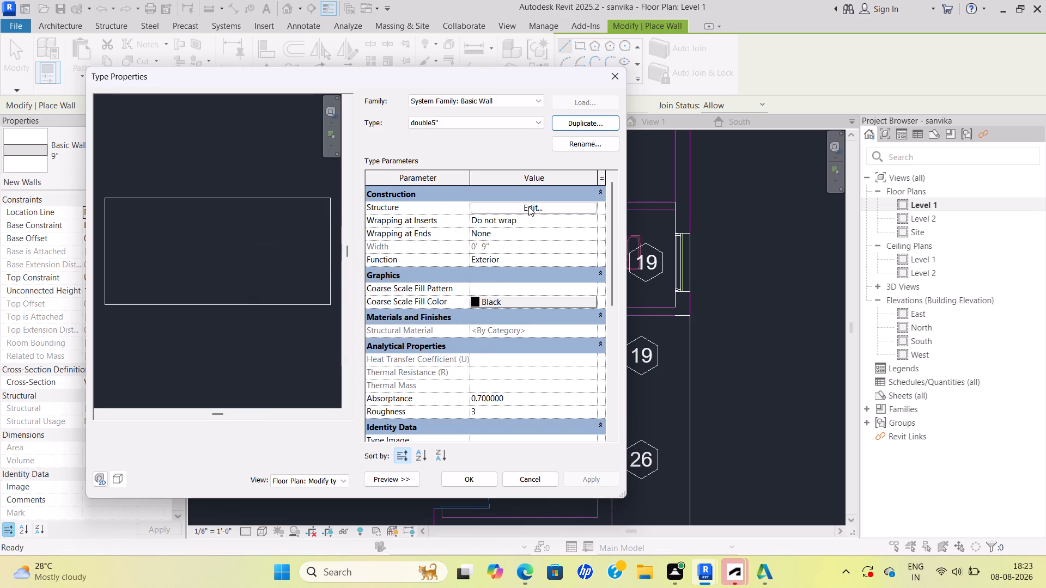
Open the structure of the double5" wall type and set its structure layer thickness to 5".
left_click(528, 206)
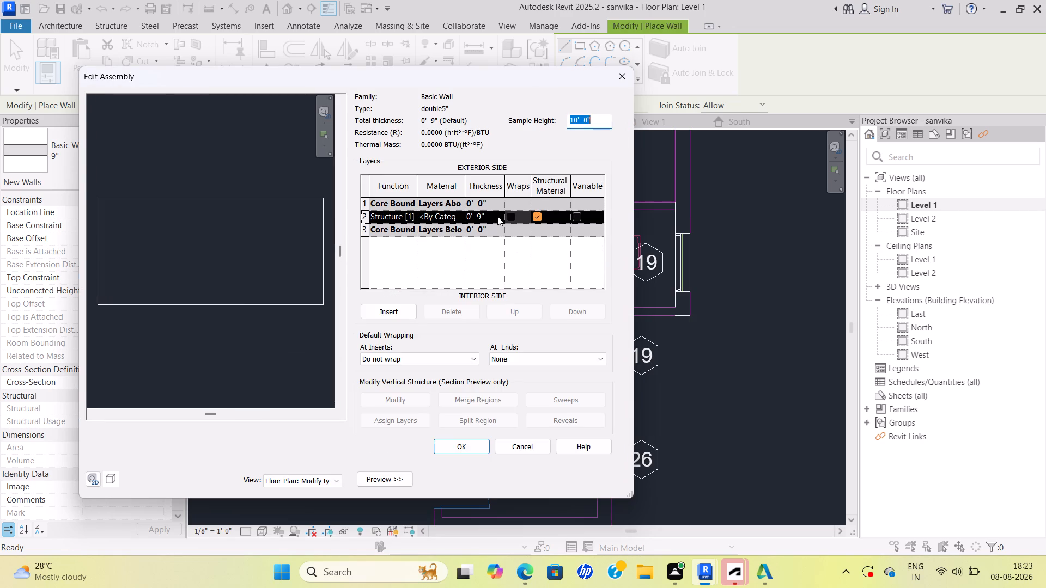
left_click(497, 216)
key("BackSpace")
key("BackSpace")
key("BackSpace")
key("BackSpace")
key("BackSpace")
key("BackSpace")
key("BackSpace")
key("BackSpace")
key("BackSpace")
key("BackSpace")
key("BackSpace")
key("BackSpace")
key("BackSpace")
key("BackSpace")
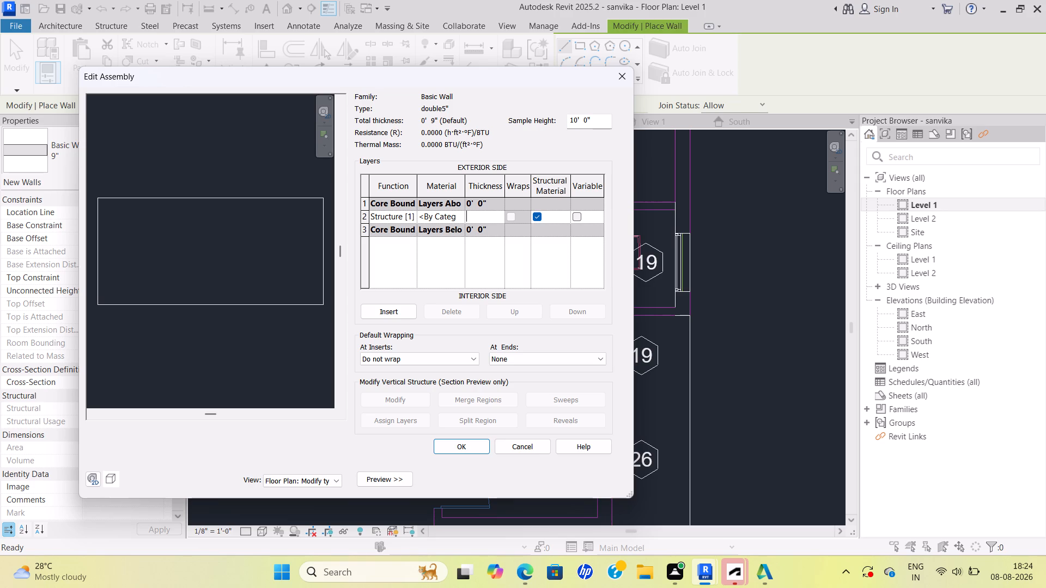
type("5'")
key("BackSpace")
key("shift+quotedbl")
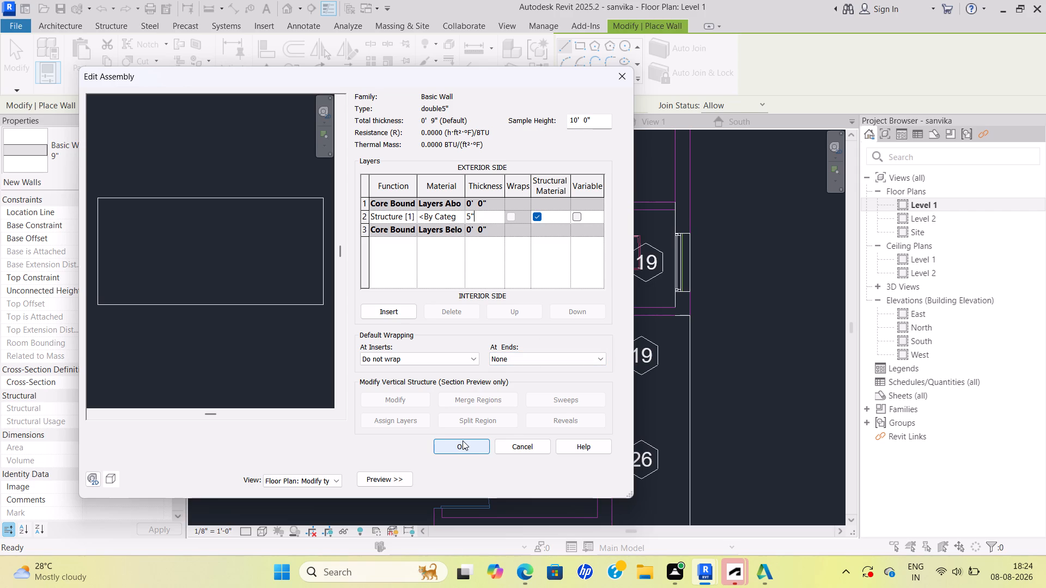
Re-enter the assembly's sample height as 10' and accept the double5" wall type edits.
left_click(598, 125)
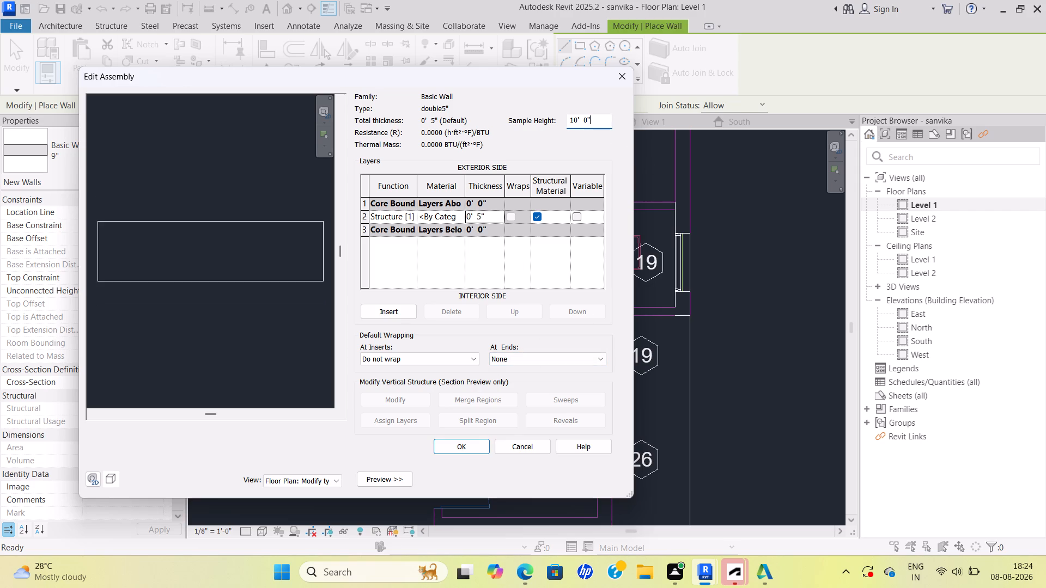
key("BackSpace")
key("BackSpace")
key("BackSpace")
key("BackSpace")
key("BackSpace")
key("BackSpace")
key("BackSpace")
key("BackSpace")
key("BackSpace")
key("BackSpace")
key("BackSpace")
key("BackSpace")
key("BackSpace")
key("BackSpace")
key("BackSpace")
key("BackSpace")
key("BackSpace")
key("BackSpace")
type("10'")
left_click(463, 446)
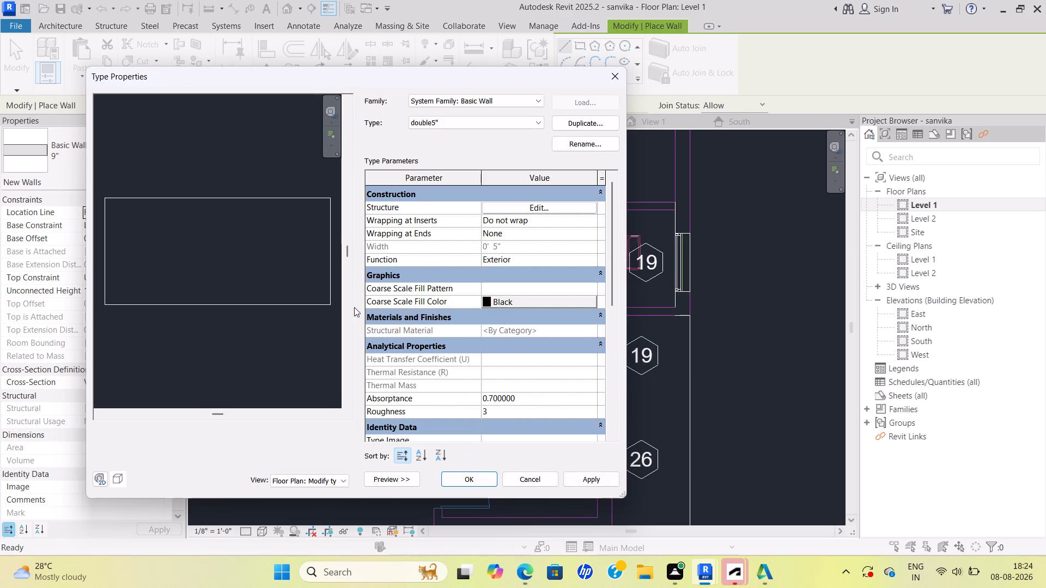
scroll(346, 305, "down", 2)
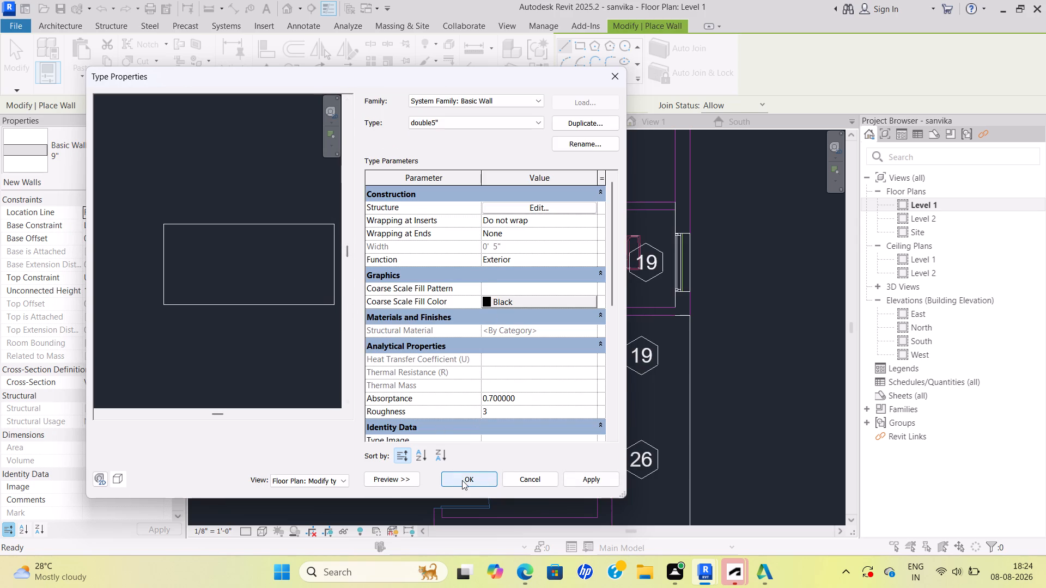
left_click(463, 480)
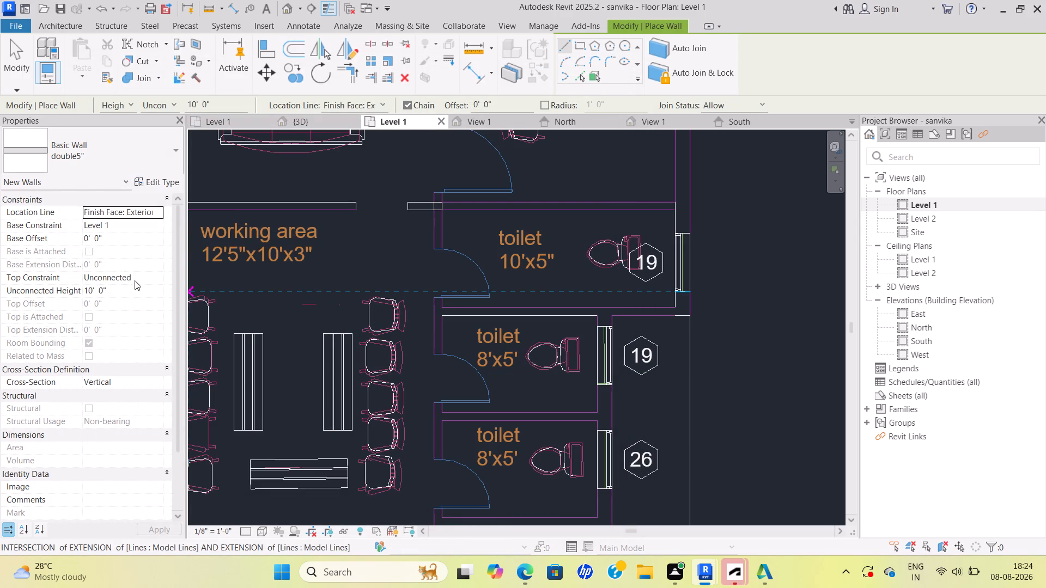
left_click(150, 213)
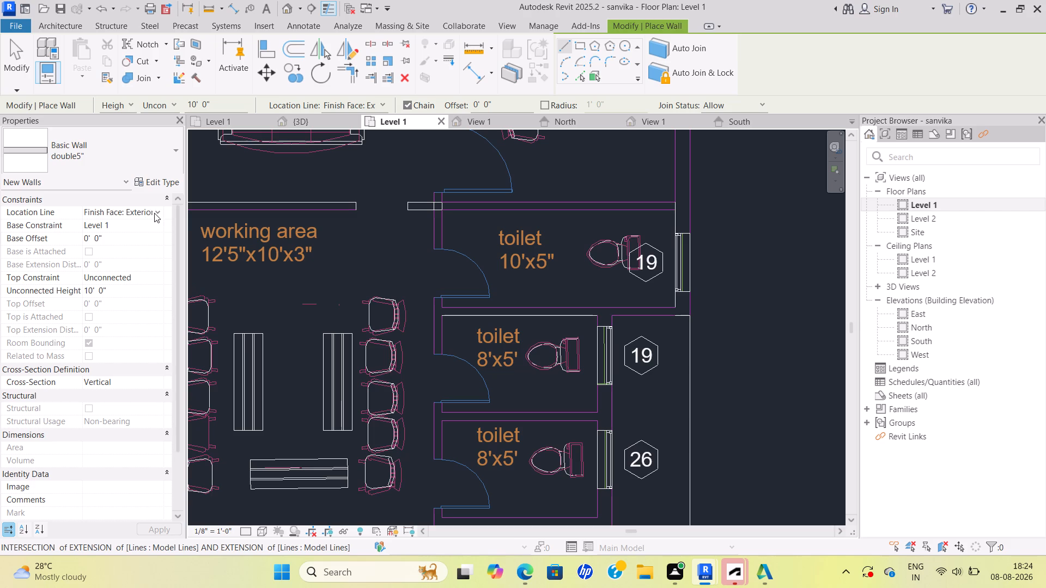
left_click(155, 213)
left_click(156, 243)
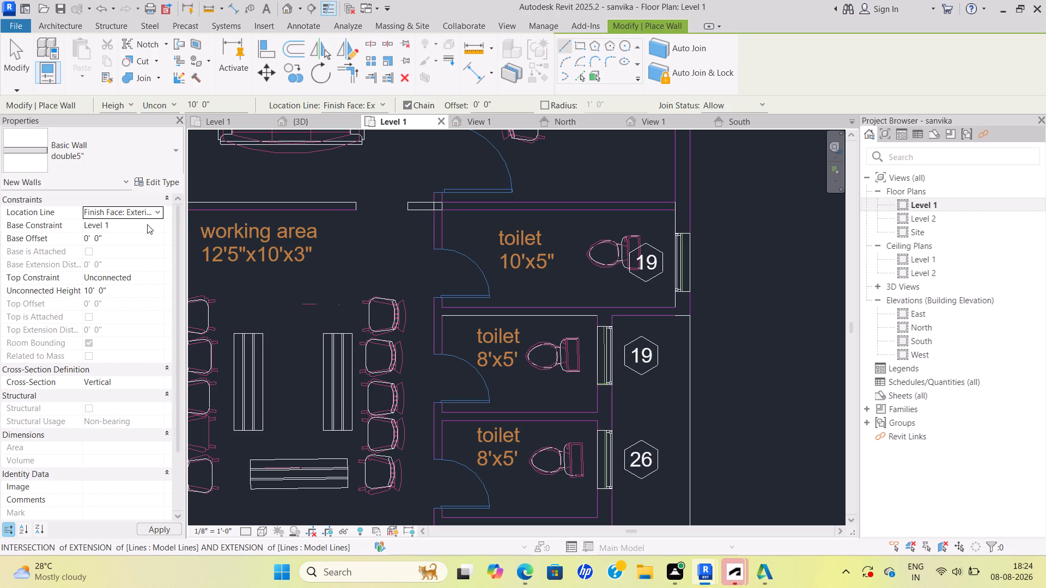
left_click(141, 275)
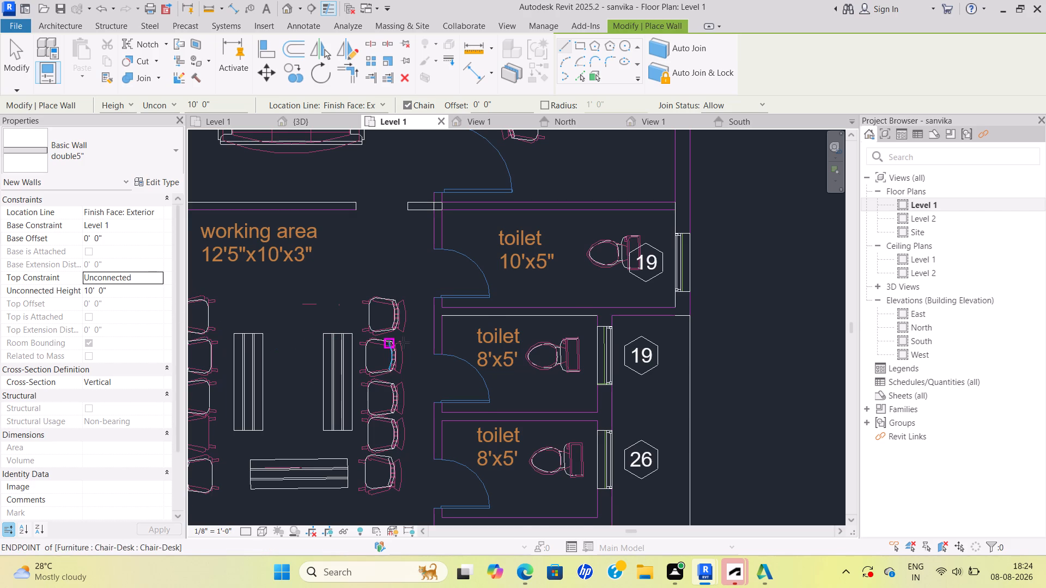
Draw a double5" wall about 12'-4" long between the 10'x5" toilet and the 8'x5' toilet, ending within the door-side wall.
scroll(404, 345, "down", 1)
scroll(648, 314, "up", 5)
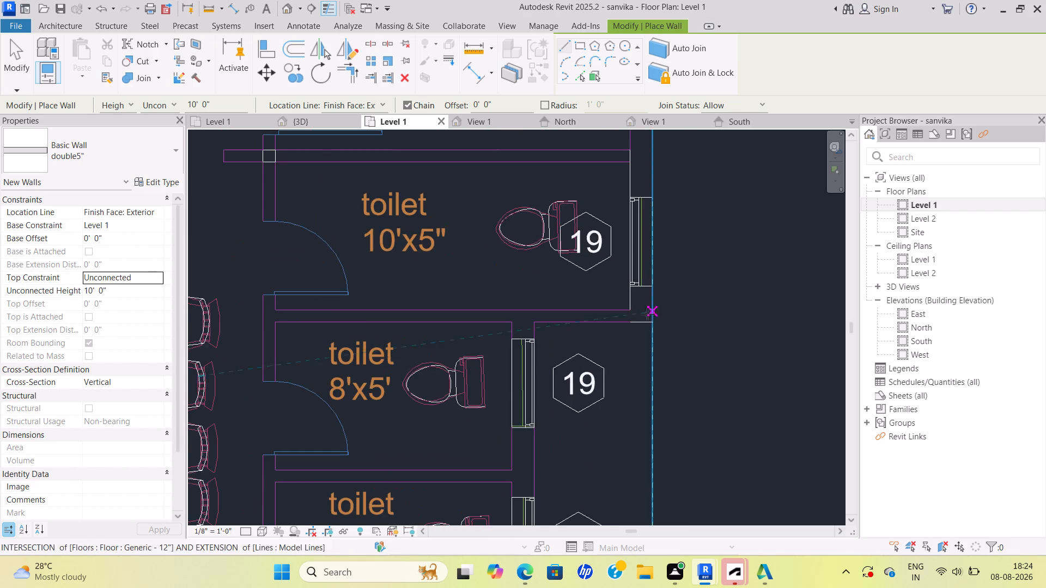
scroll(647, 314, "up", 3)
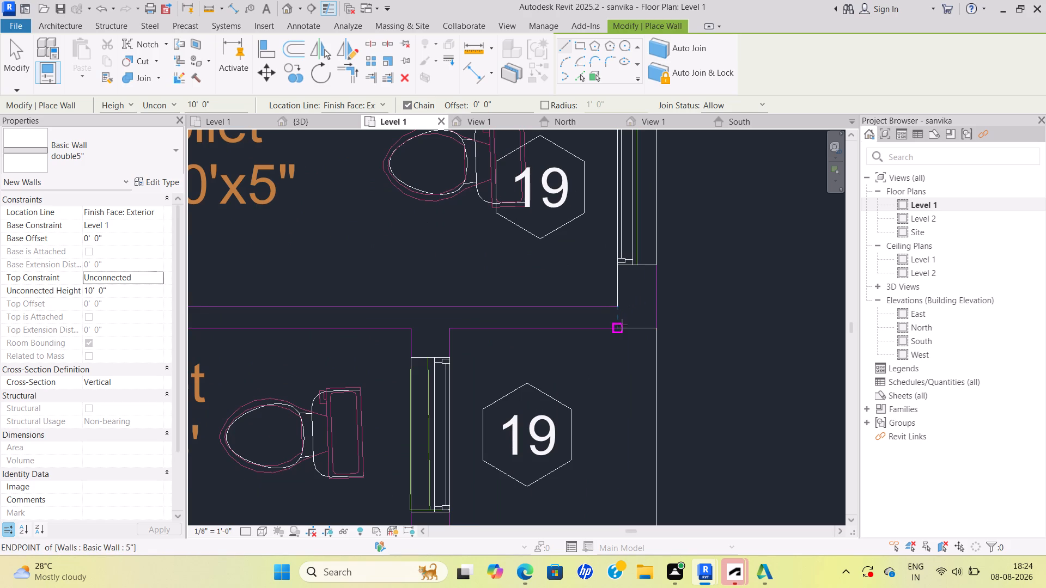
left_click(619, 327)
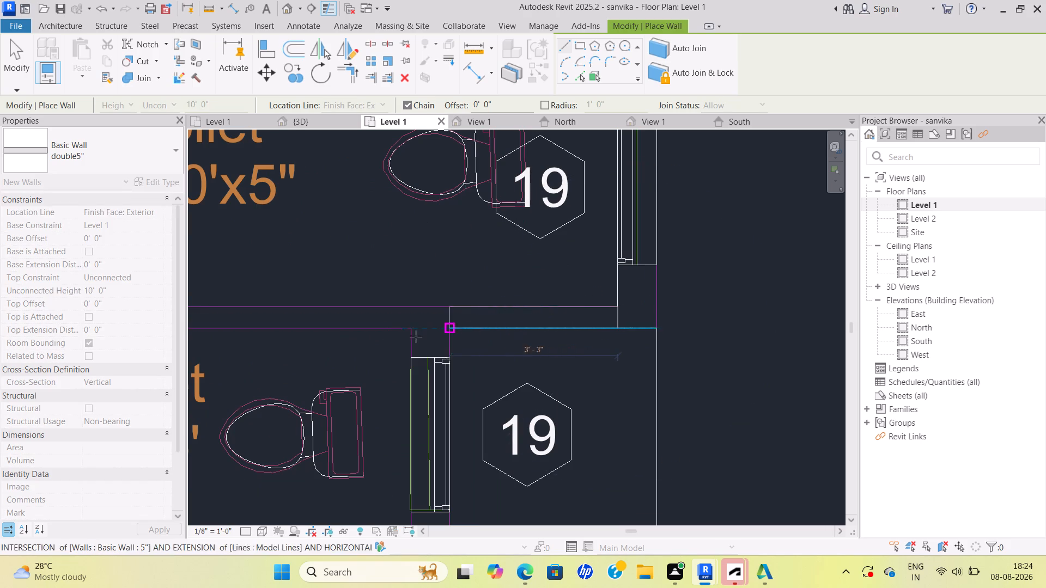
scroll(381, 346, "down", 2)
middle_click(381, 346)
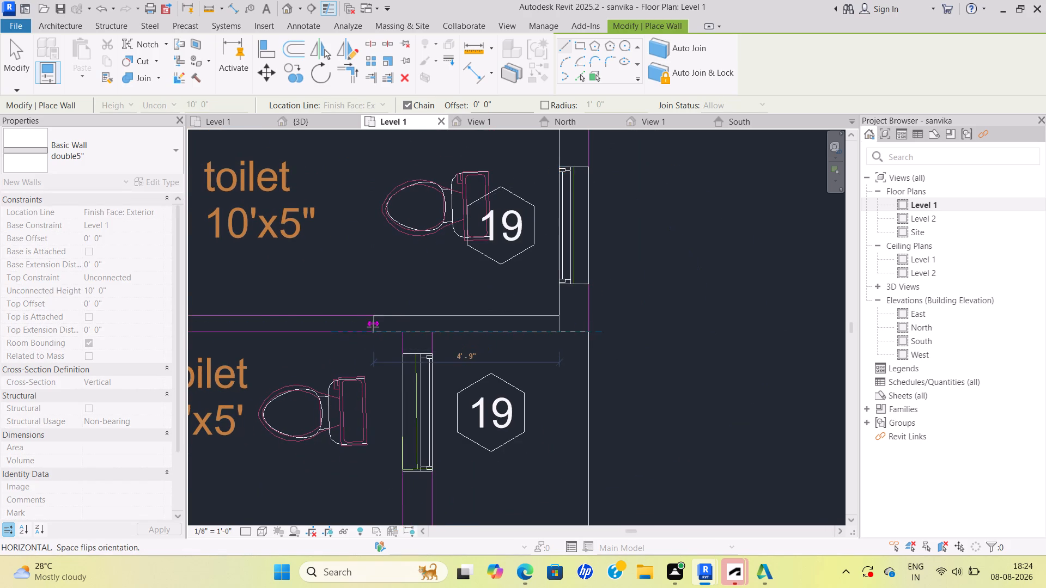
middle_click_drag(373, 327, 599, 337)
scroll(321, 334, "up", 4)
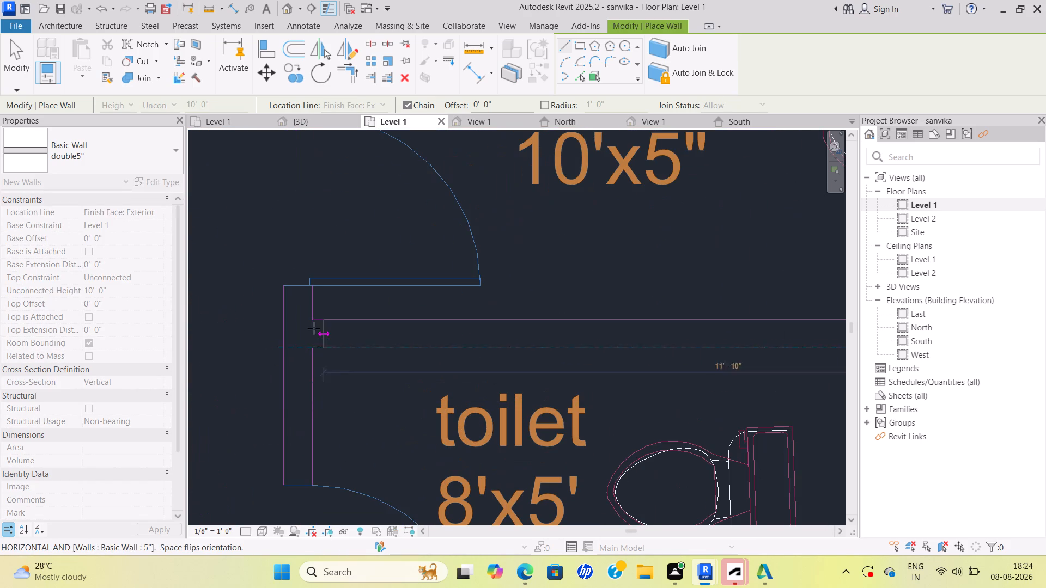
left_click(284, 335)
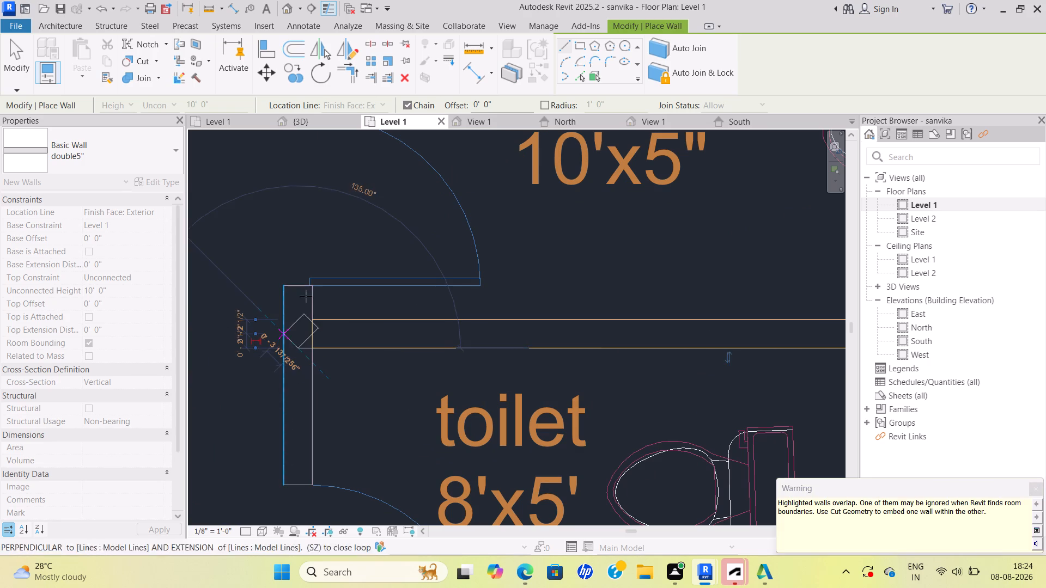
key("Escape")
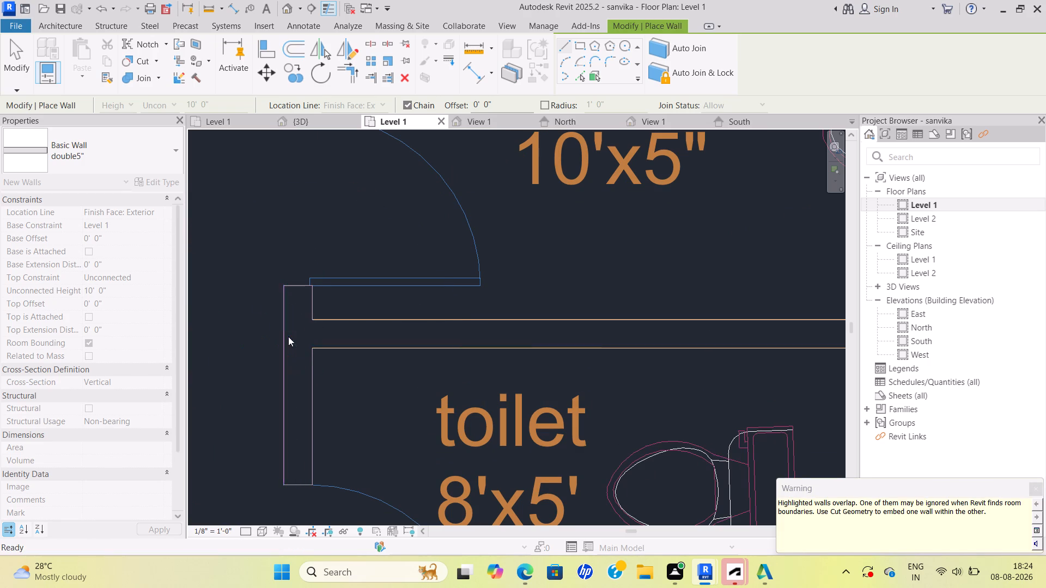
Draw another double5" wall along the same toilet partition, from the exterior wall's inner corner to the door-side wall's inner face.
scroll(303, 305, "up", 3)
scroll(322, 325, "down", 13)
middle_click_drag(354, 346, 330, 351)
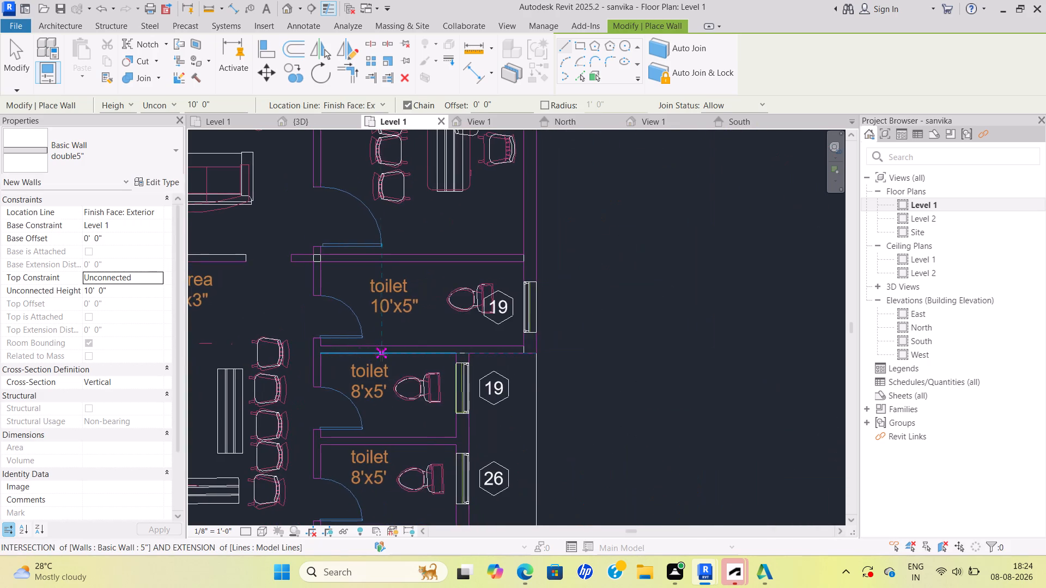
scroll(381, 354, "up", 5)
scroll(285, 333, "down", 1)
middle_click(285, 336)
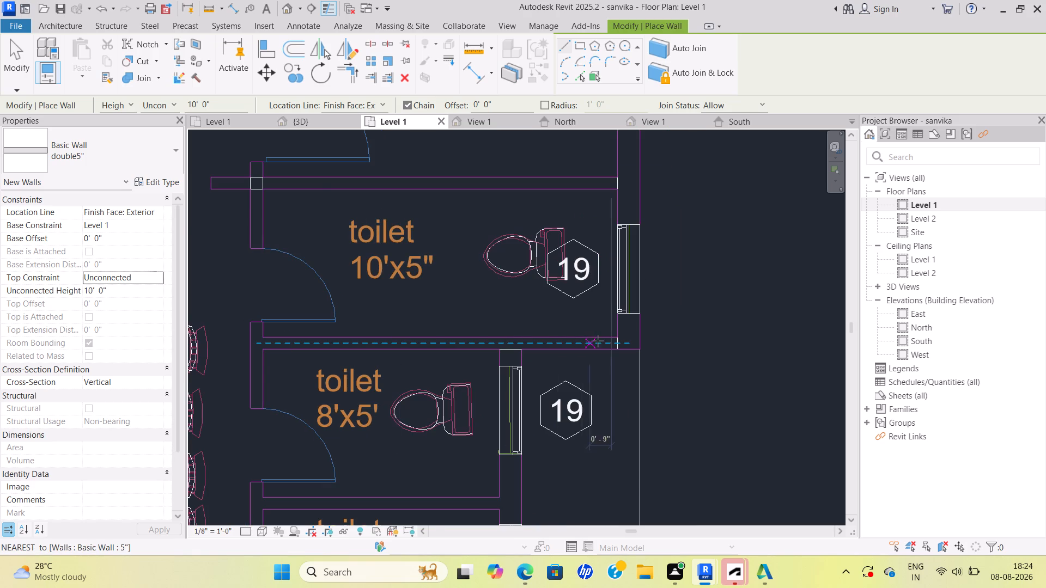
scroll(602, 340, "up", 10)
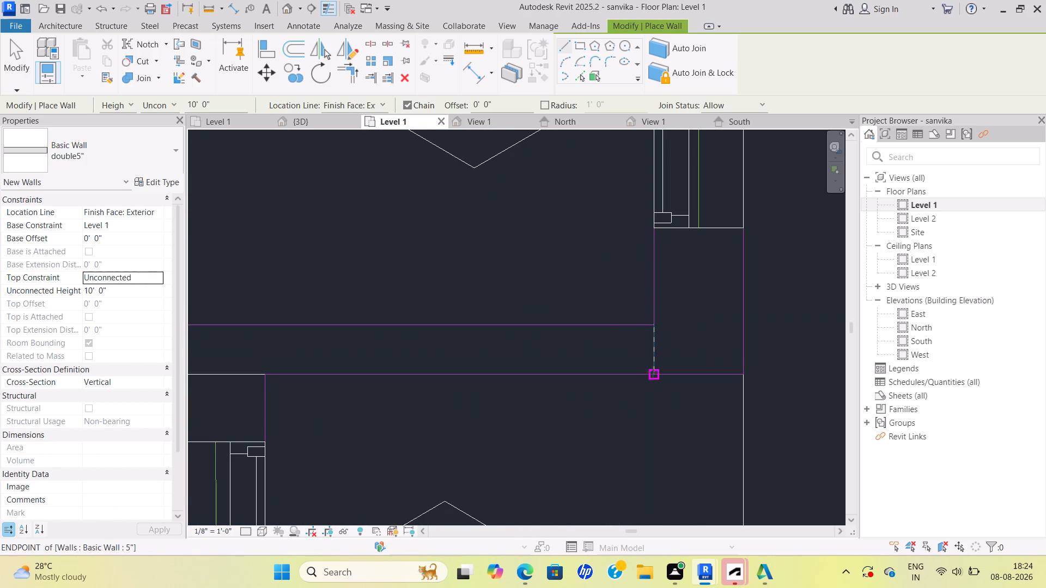
left_click(653, 373)
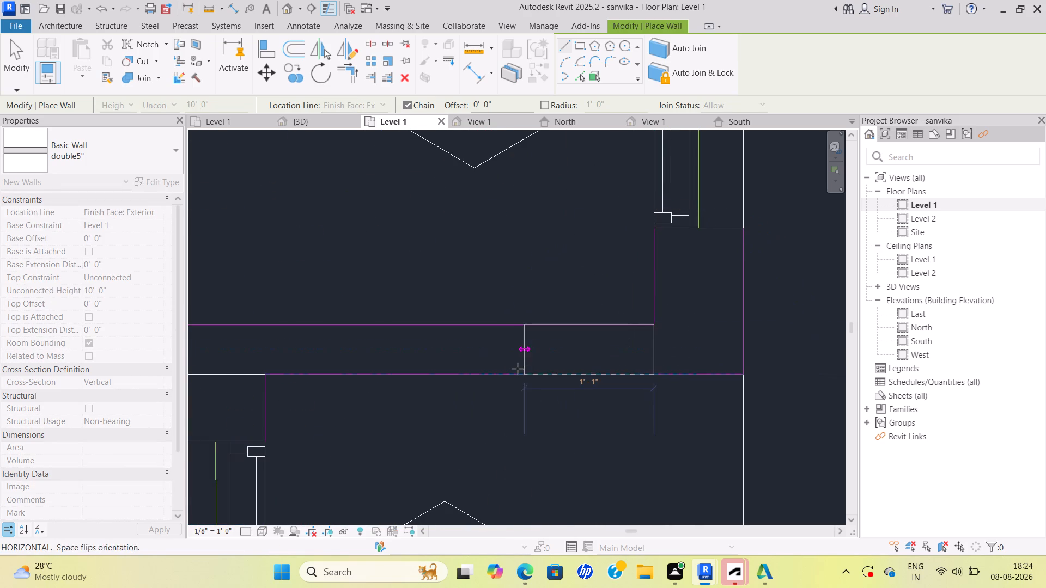
scroll(477, 364, "down", 1)
middle_click_drag(460, 373, 628, 373)
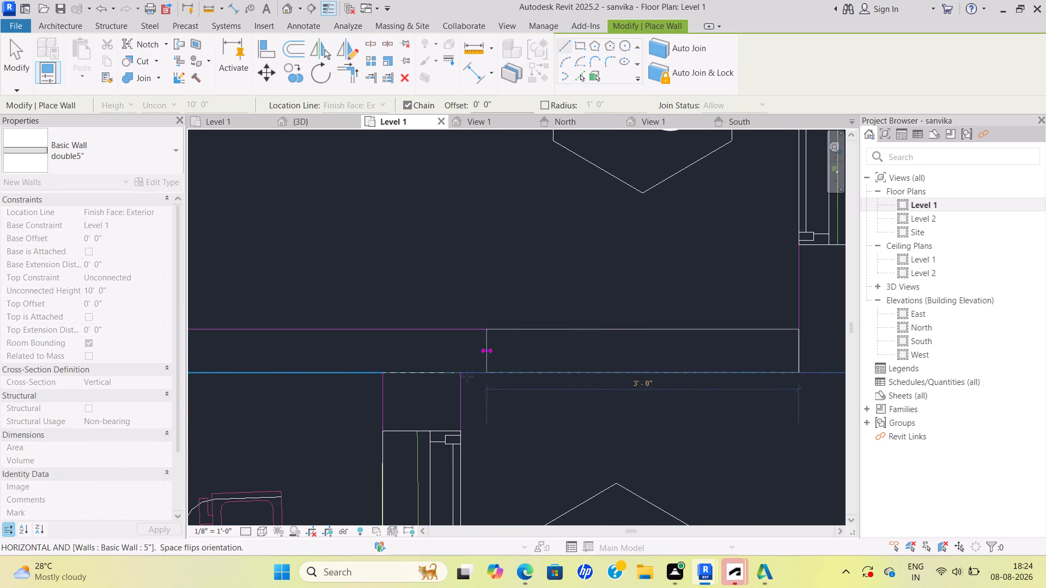
scroll(387, 382, "down", 2)
middle_click_drag(387, 382, 598, 376)
middle_click_drag(382, 381, 487, 362)
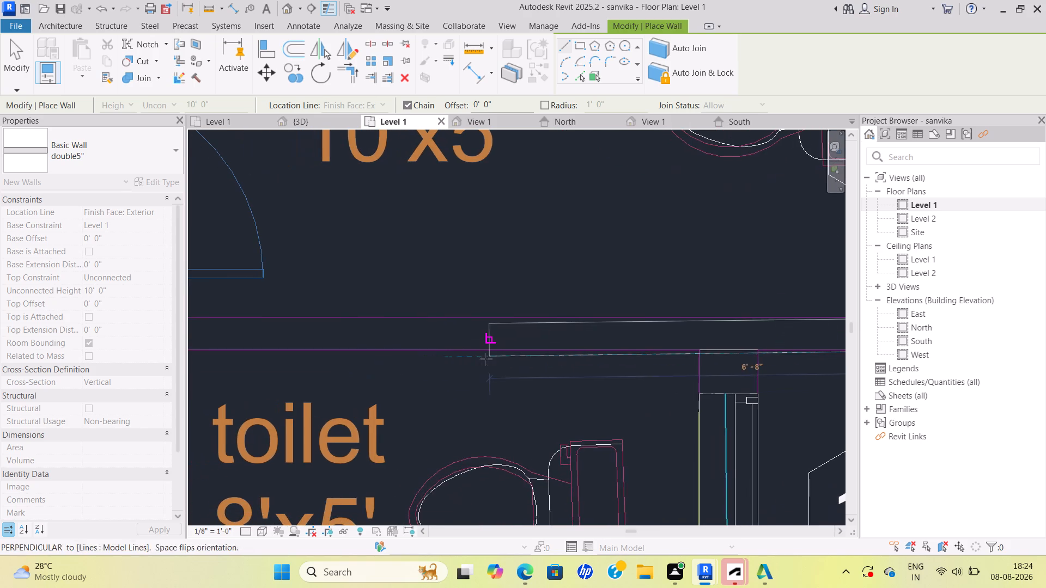
scroll(412, 367, "down", 1)
middle_click_drag(412, 367, 661, 352)
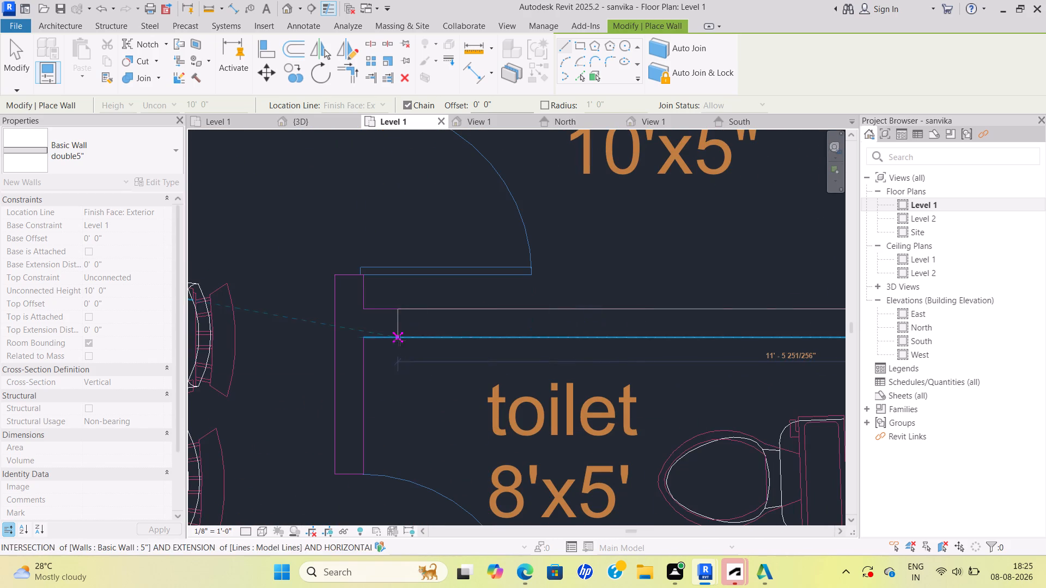
middle_click_drag(399, 340, 483, 373)
scroll(464, 364, "up", 1)
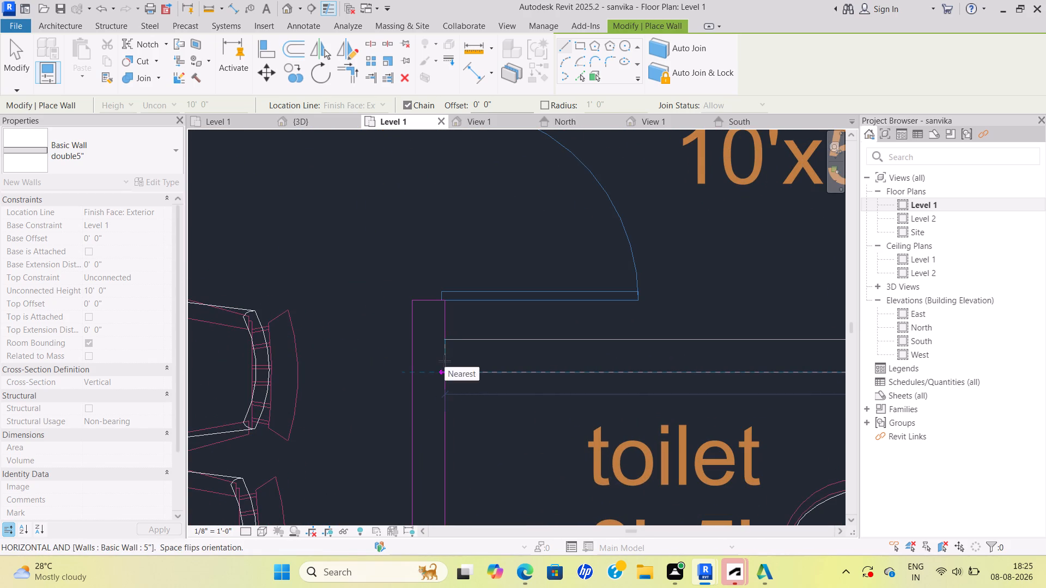
left_click(444, 361)
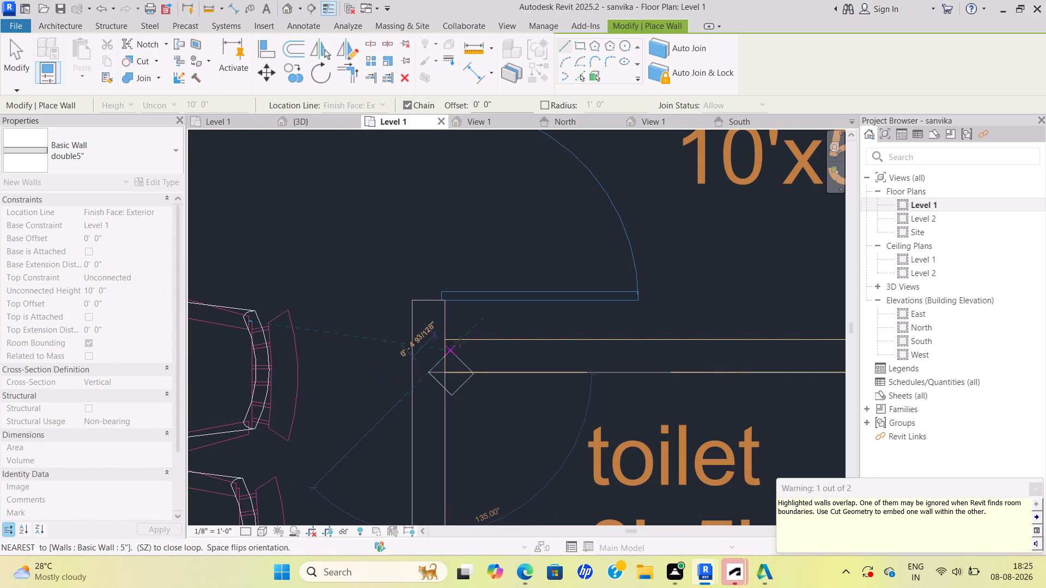
key("Escape")
scroll(492, 345, "down", 6)
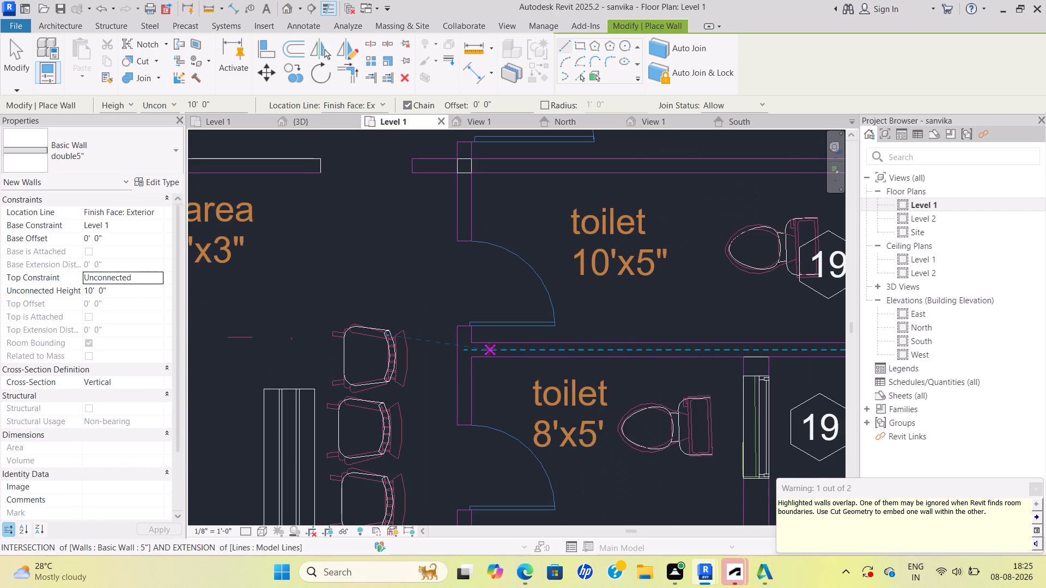
scroll(756, 331, "down", 2)
key("Escape")
Examine the partition between the 10'x5" and 8'x5' toilets and its junction with the door-side wall.
middle_click_drag(756, 330, 628, 347)
scroll(606, 352, "down", 3)
middle_click_drag(606, 352, 614, 323)
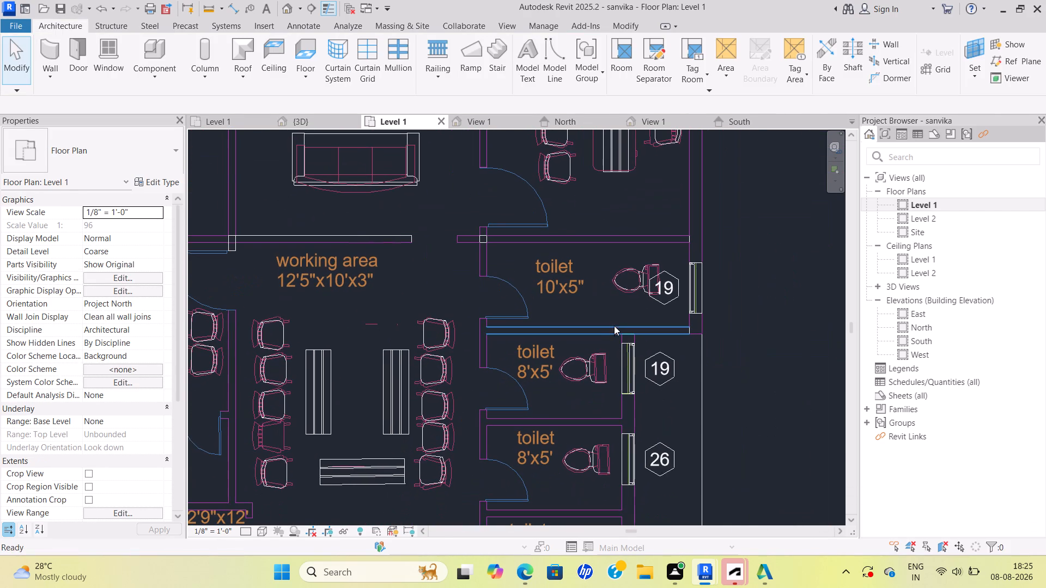
scroll(703, 314, "up", 4)
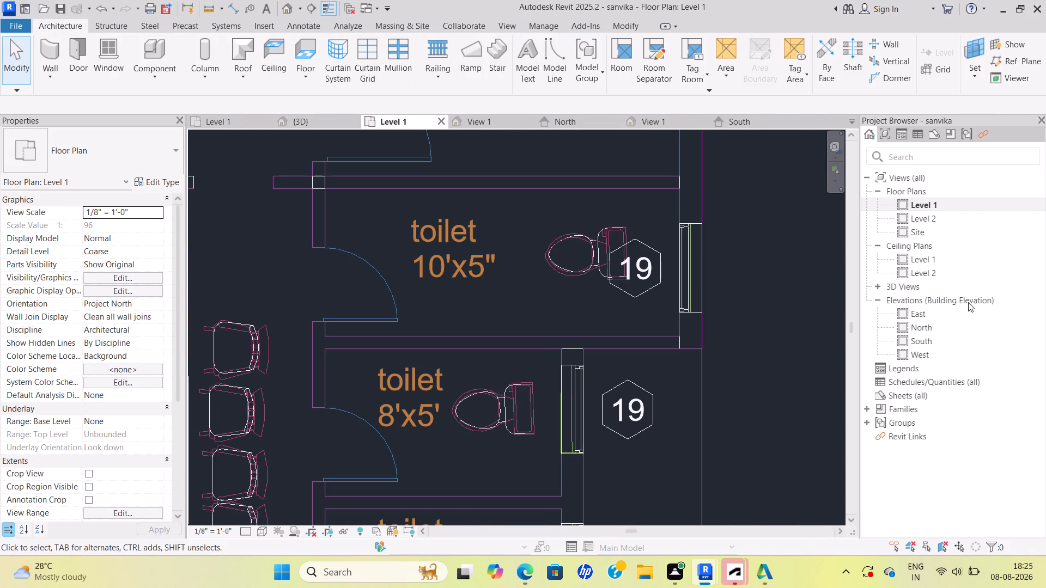
scroll(423, 317, "down", 2)
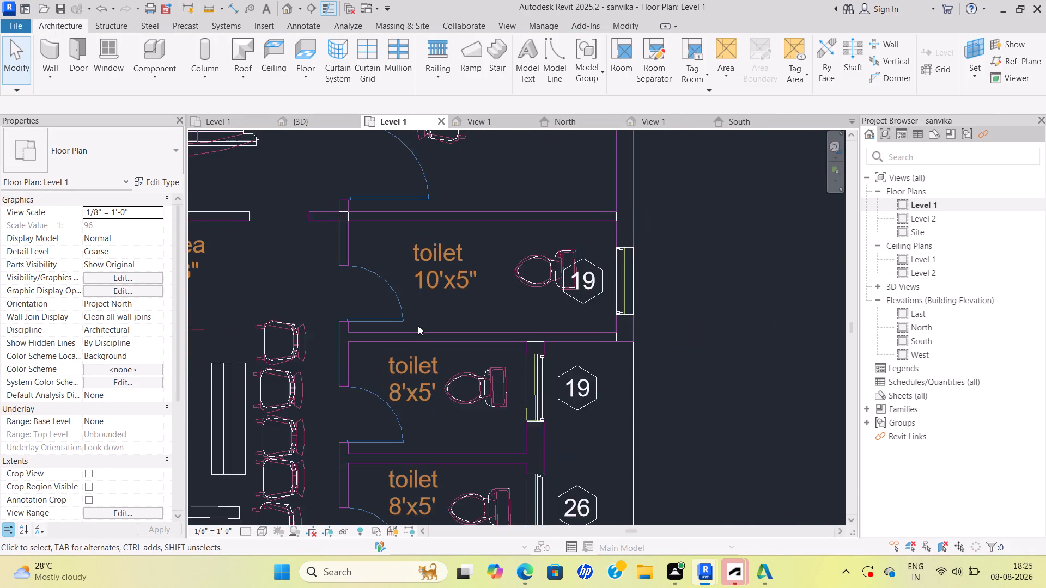
middle_click_drag(418, 326, 666, 295)
scroll(618, 271, "up", 4)
scroll(577, 315, "up", 3)
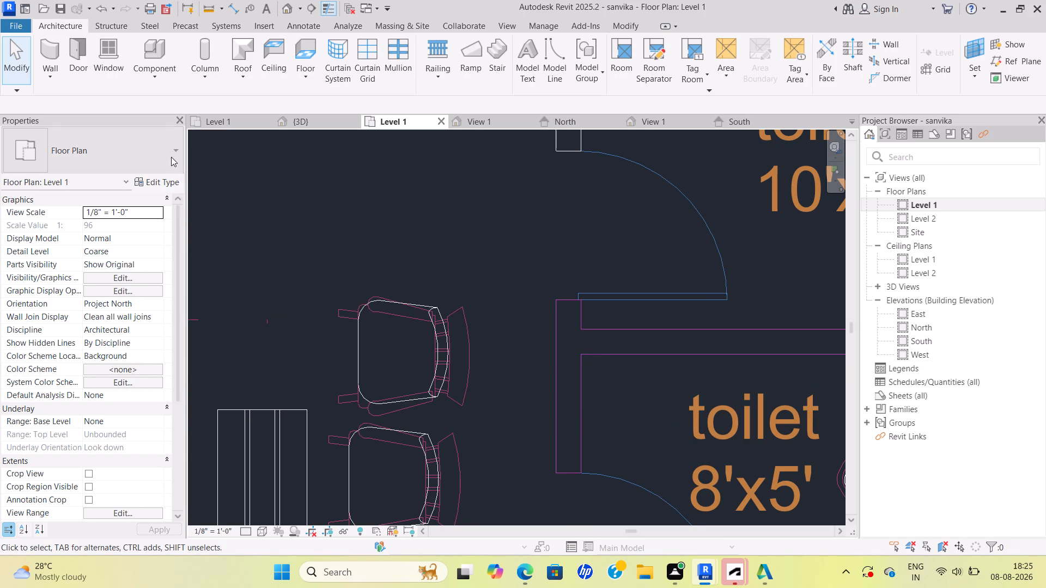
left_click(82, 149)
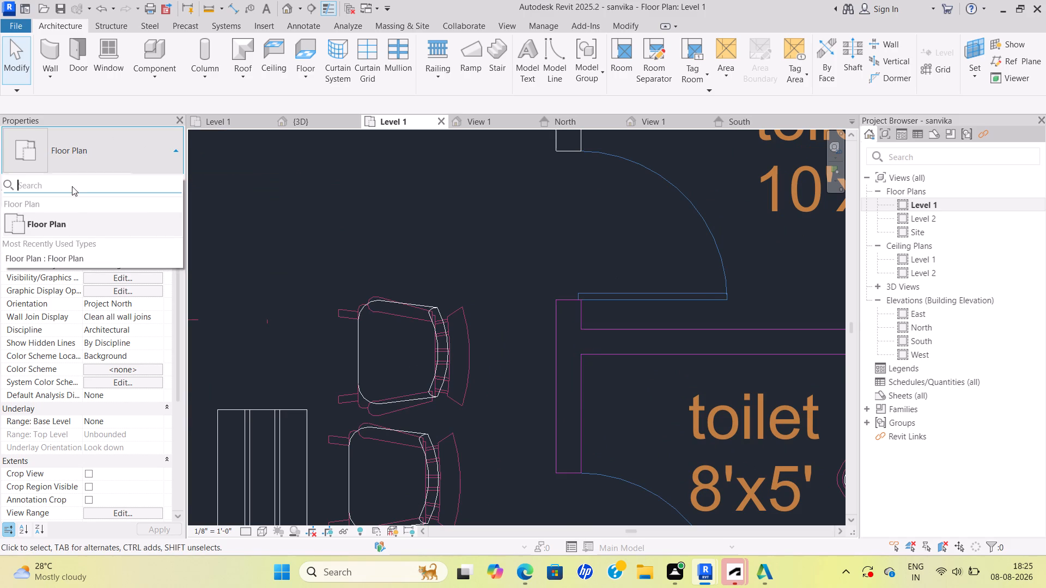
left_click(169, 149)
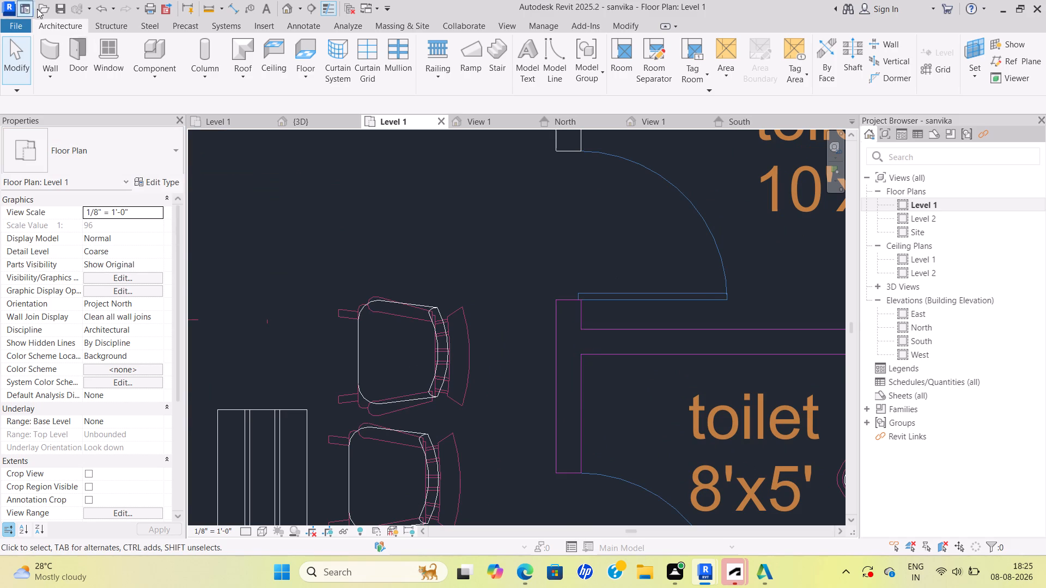
Draw a double5" wall about 2'-11" long over the door-side wall segment between the 10'x5" and 8'x5' toilet doors.
left_click(47, 19)
left_click(57, 79)
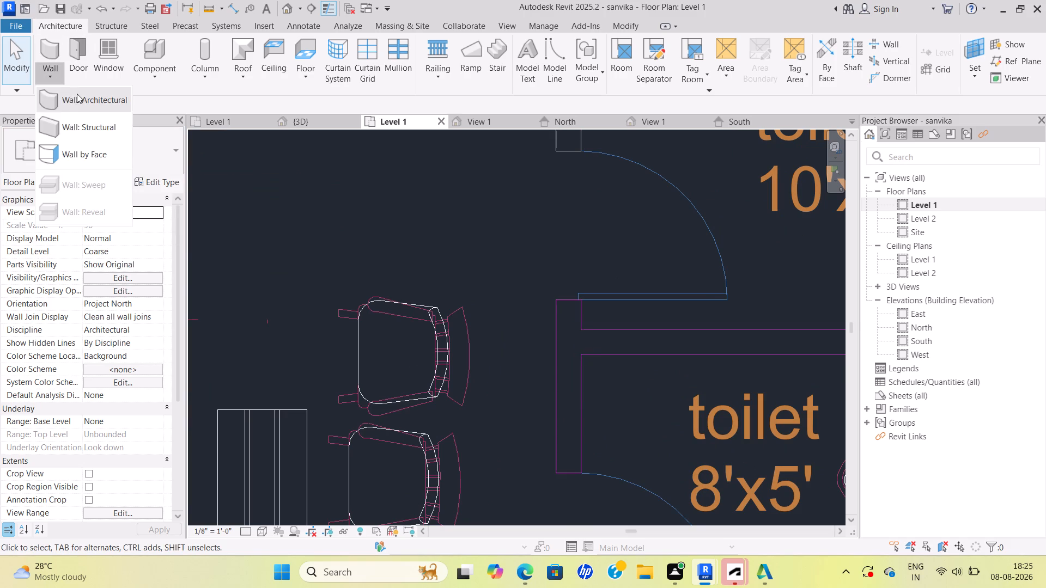
left_click(77, 94)
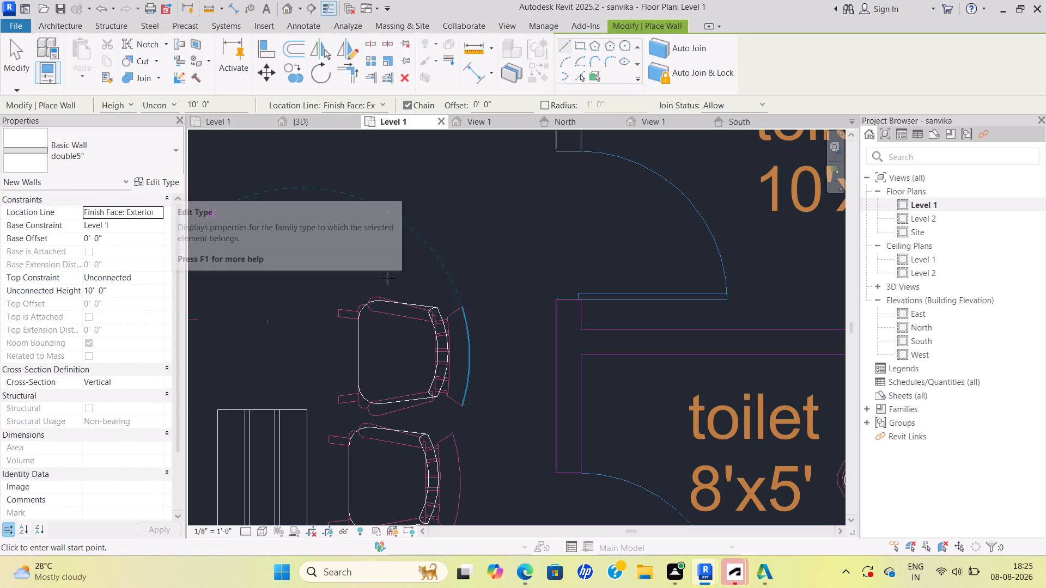
scroll(531, 323, "down", 1)
scroll(577, 289, "up", 3)
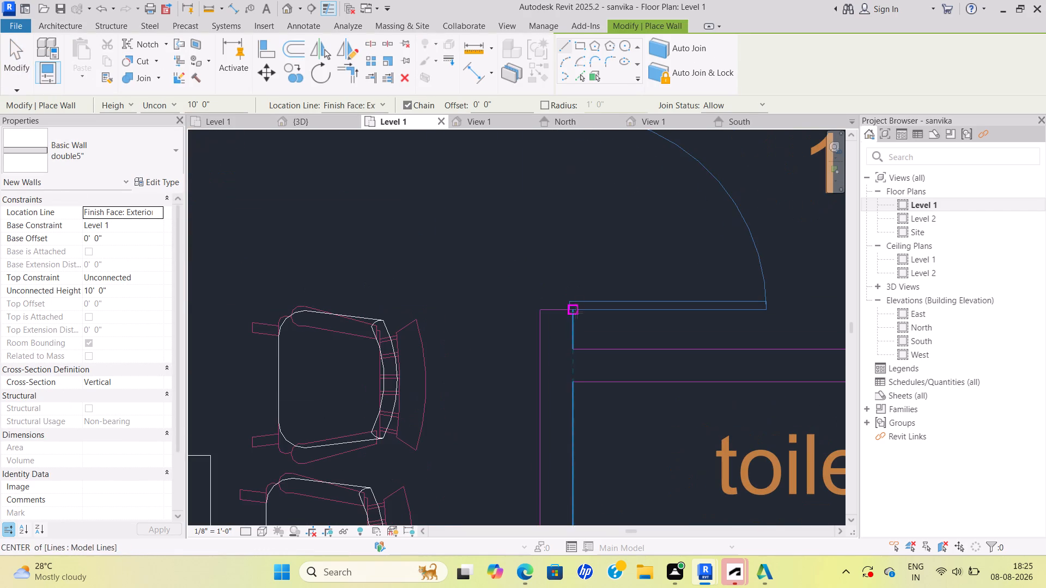
left_click(575, 311)
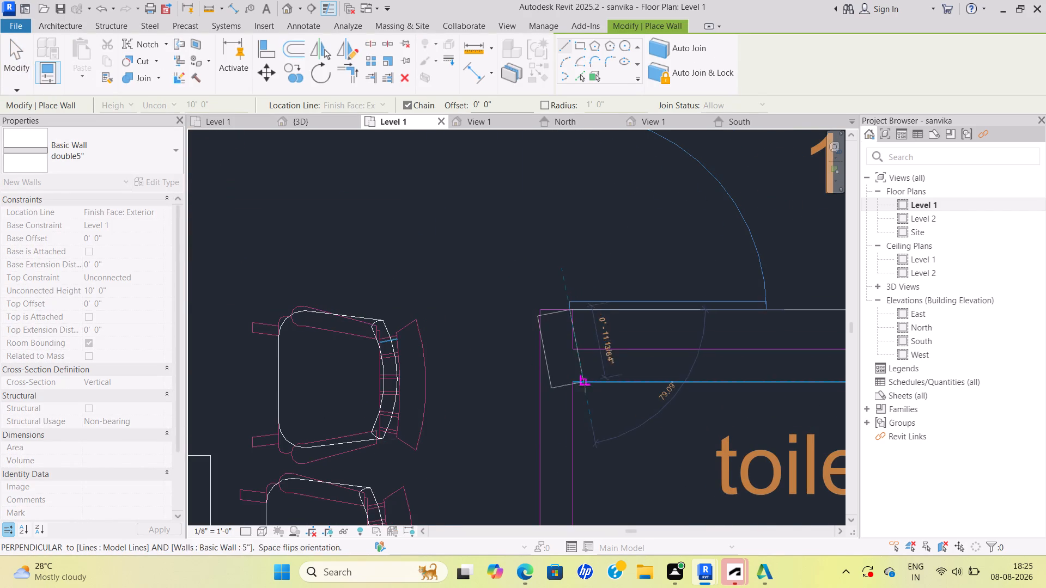
scroll(585, 391, "down", 3)
middle_click_drag(581, 402, 546, 289)
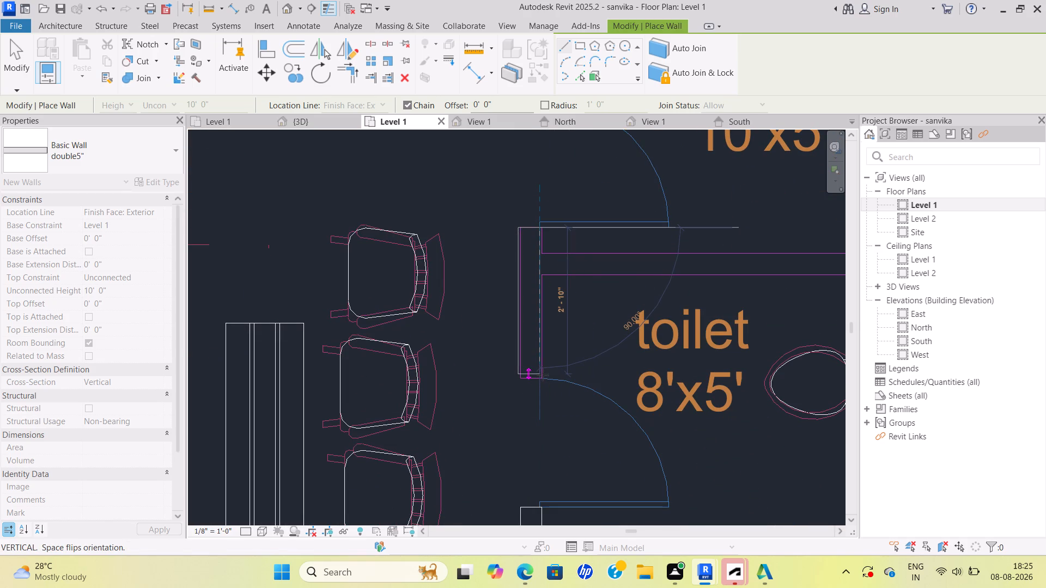
key("Escape")
scroll(547, 199, "up", 4)
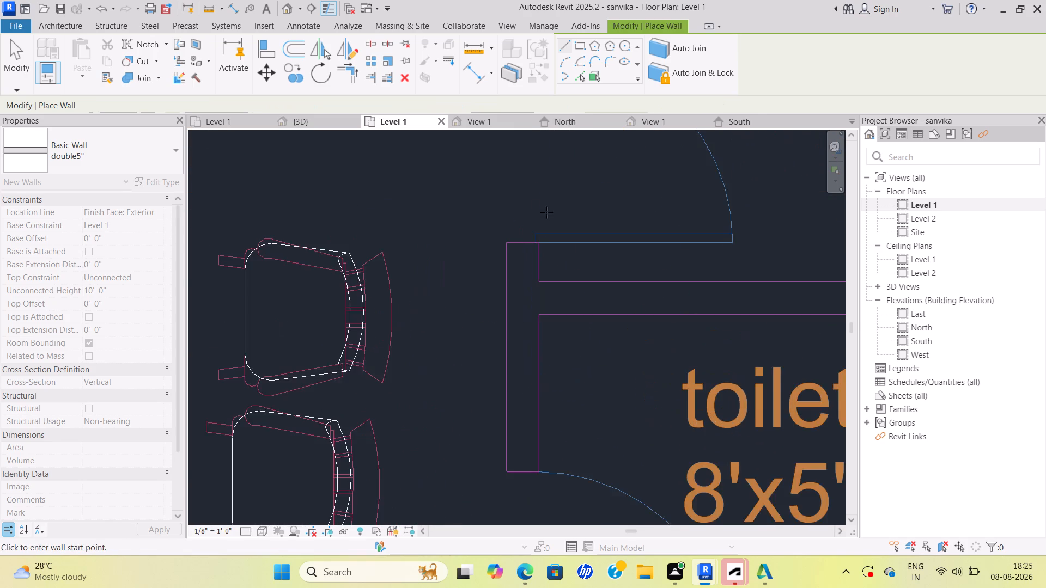
scroll(546, 250, "up", 3)
left_click(534, 250)
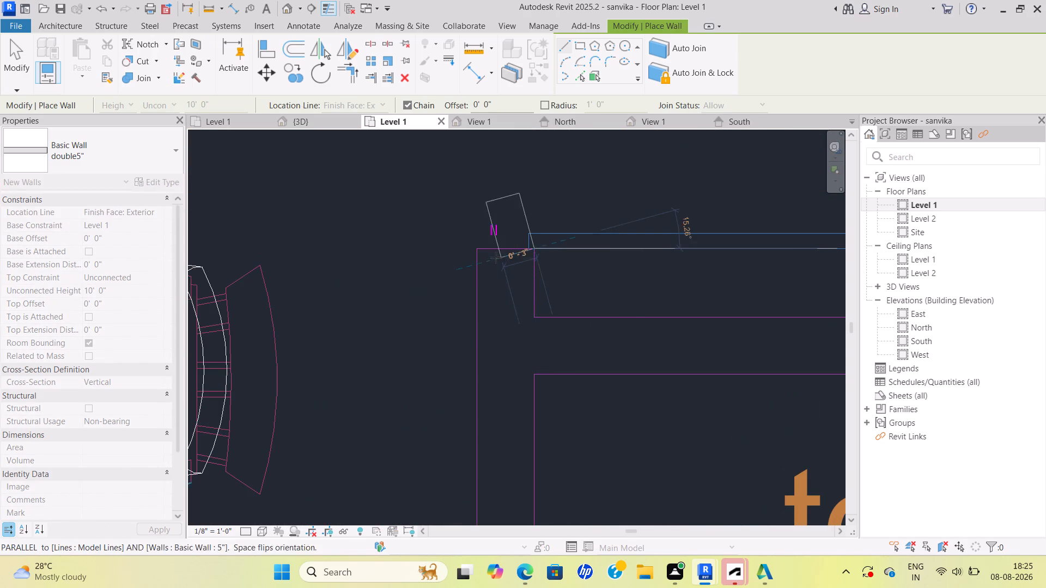
scroll(533, 375, "down", 2)
middle_click_drag(533, 375, 522, 222)
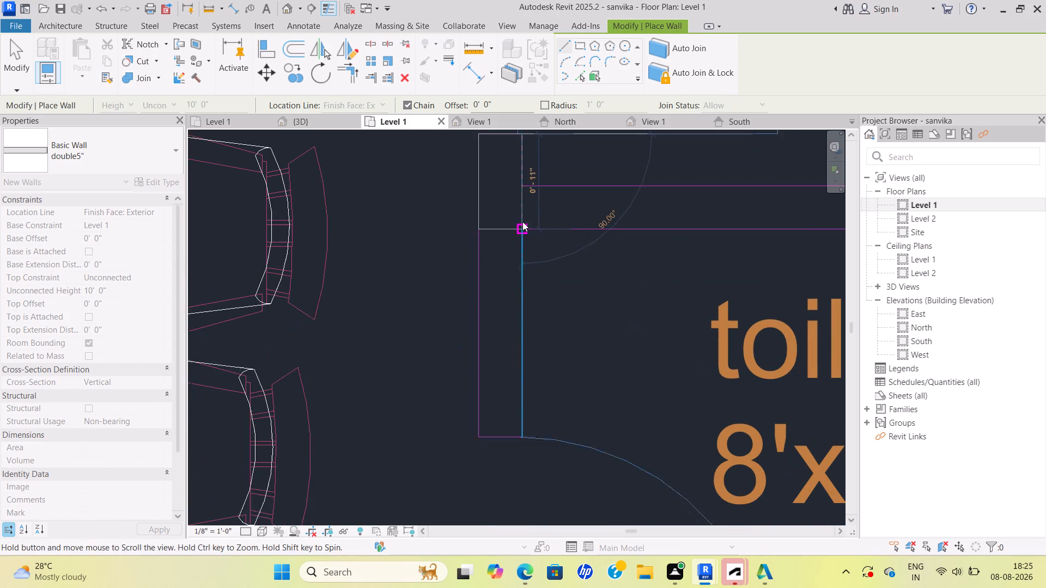
left_click(521, 426)
key("Escape")
scroll(521, 376, "down", 5)
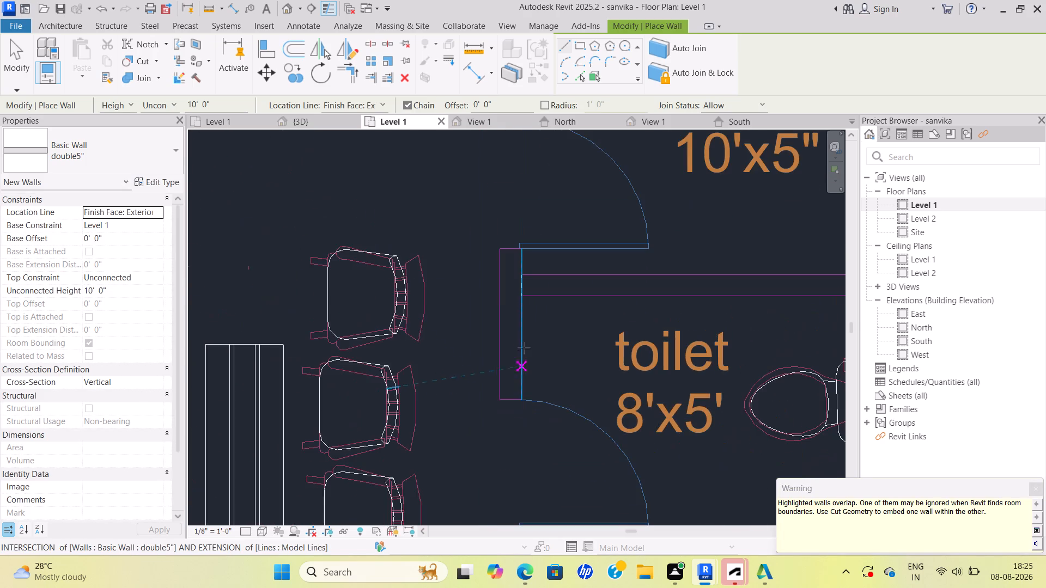
scroll(533, 303, "down", 1)
middle_click_drag(536, 303, 417, 378)
key("Escape")
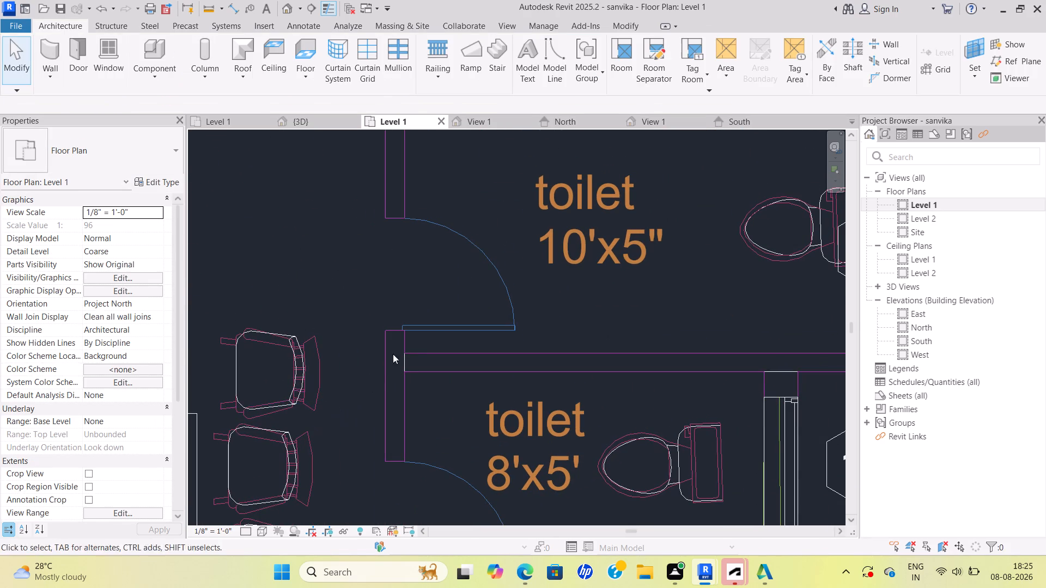
Delete the desk chair that overlaps the partition line beside the toilet in the 3D view.
middle_click_drag(423, 348, 428, 311)
scroll(442, 295, "down", 7)
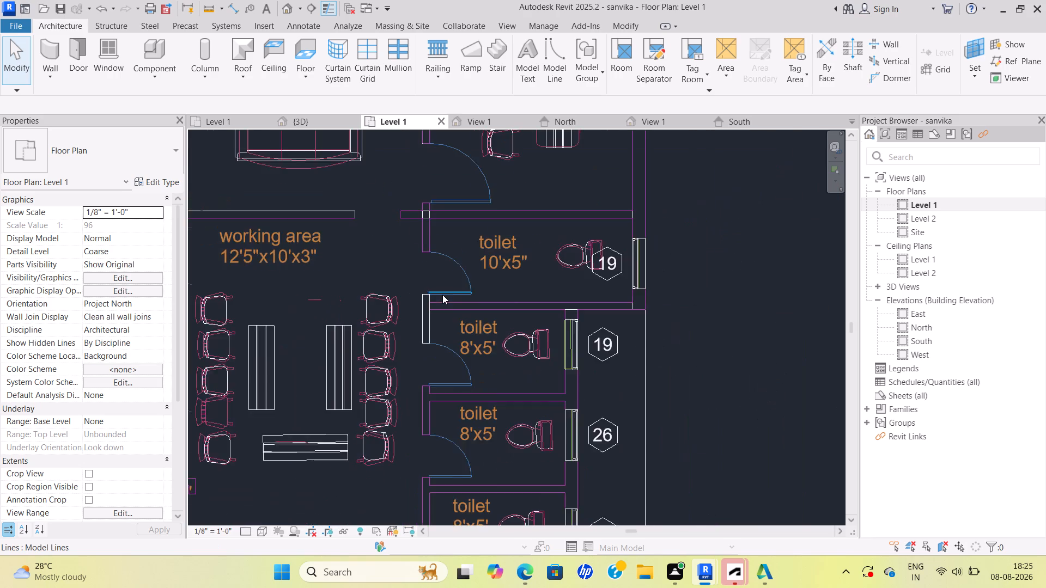
middle_click_drag(442, 295, 483, 332)
scroll(442, 295, "down", 1)
scroll(465, 369, "up", 10)
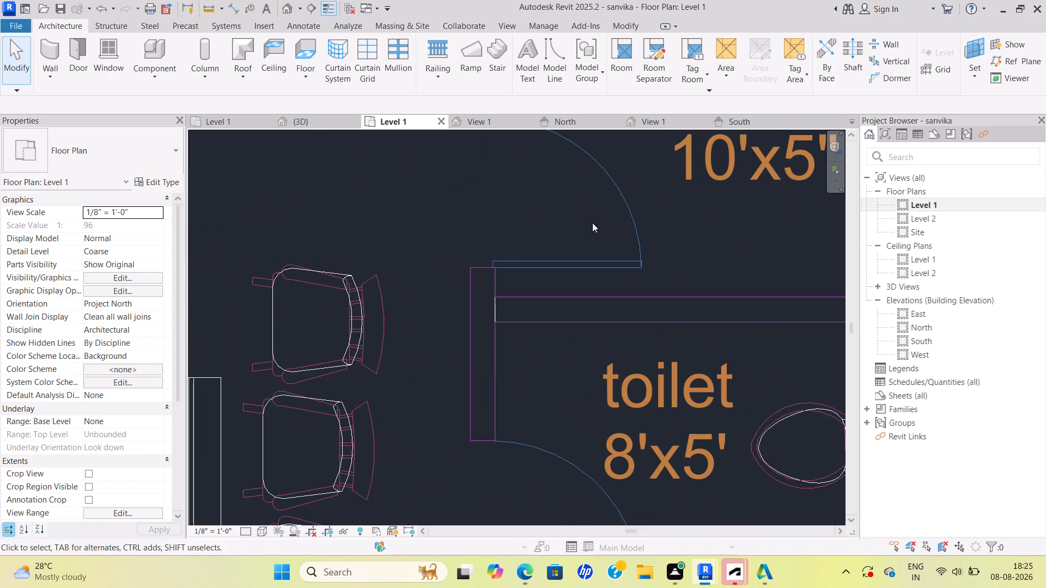
left_click(308, 124)
scroll(607, 369, "down", 3)
scroll(585, 290, "up", 8)
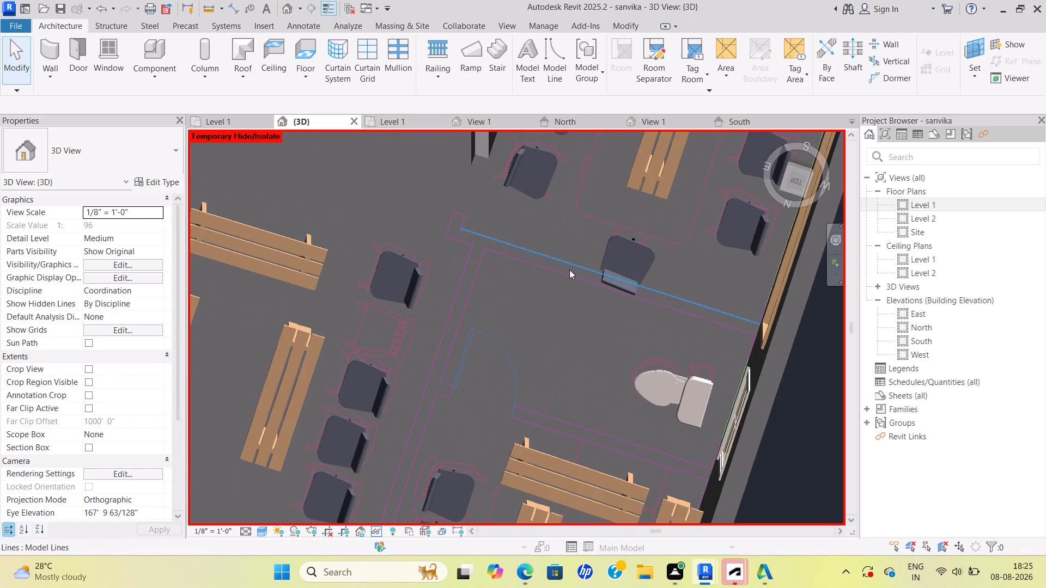
key("Escape")
left_click(627, 260)
left_click(628, 253)
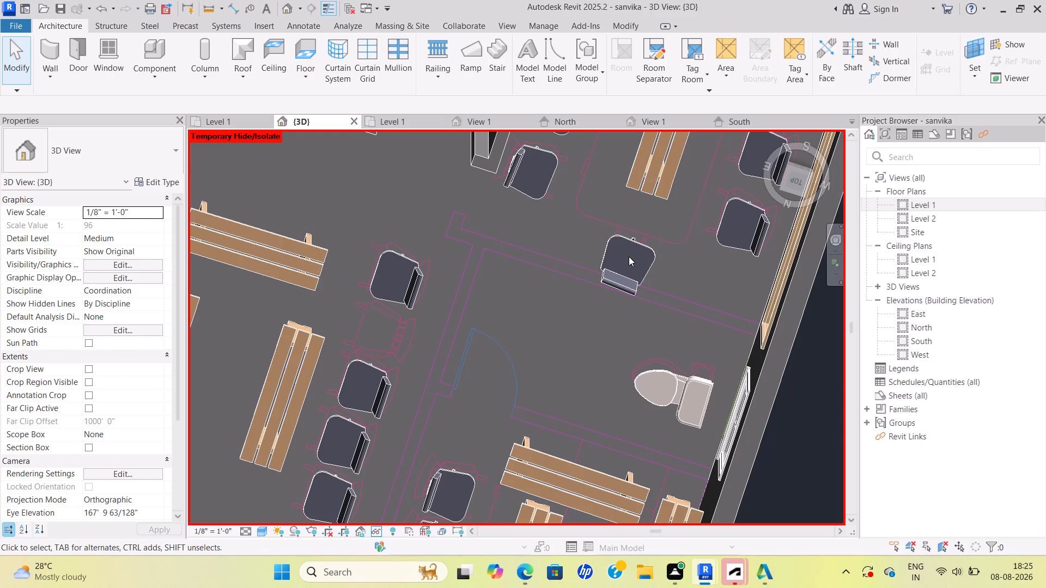
key("Escape")
double_click(644, 256)
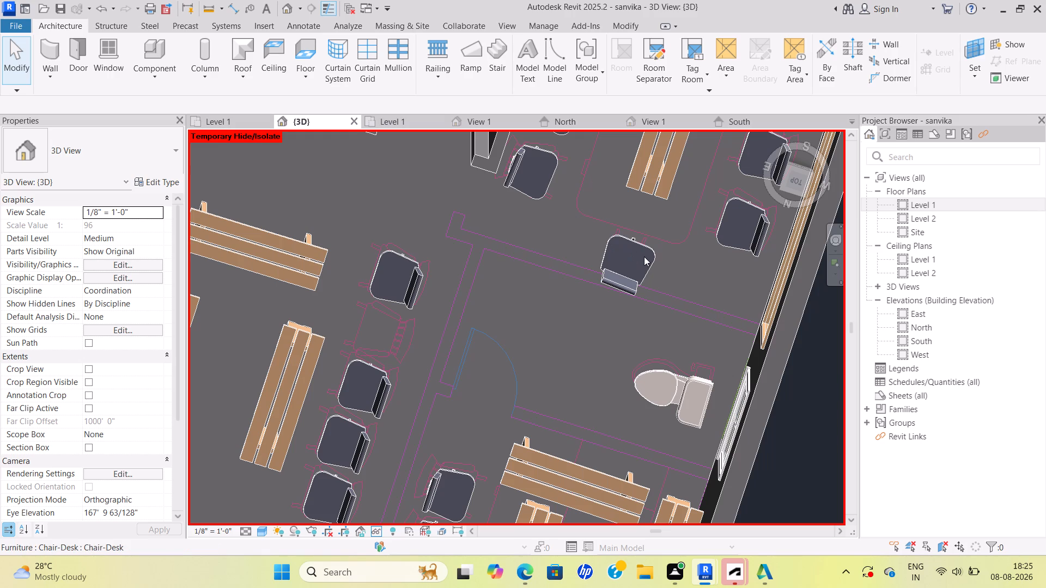
scroll(644, 264, "up", 6)
left_click(617, 331)
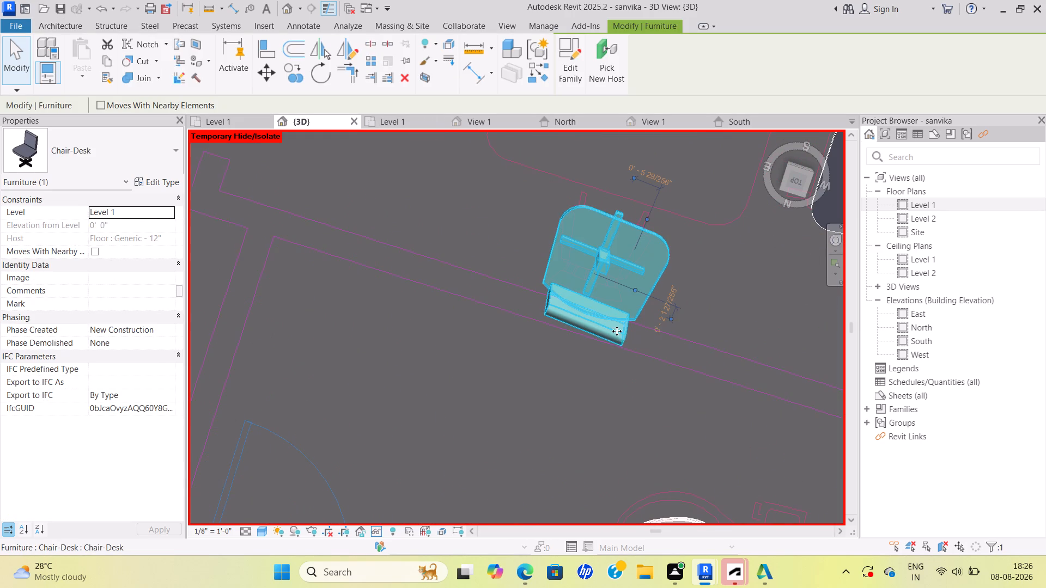
key("Delete")
In the Level 1 plan, move the manager room chair overlapping the desk about 1'-10" horizontally toward the exterior wall.
scroll(618, 325, "down", 4)
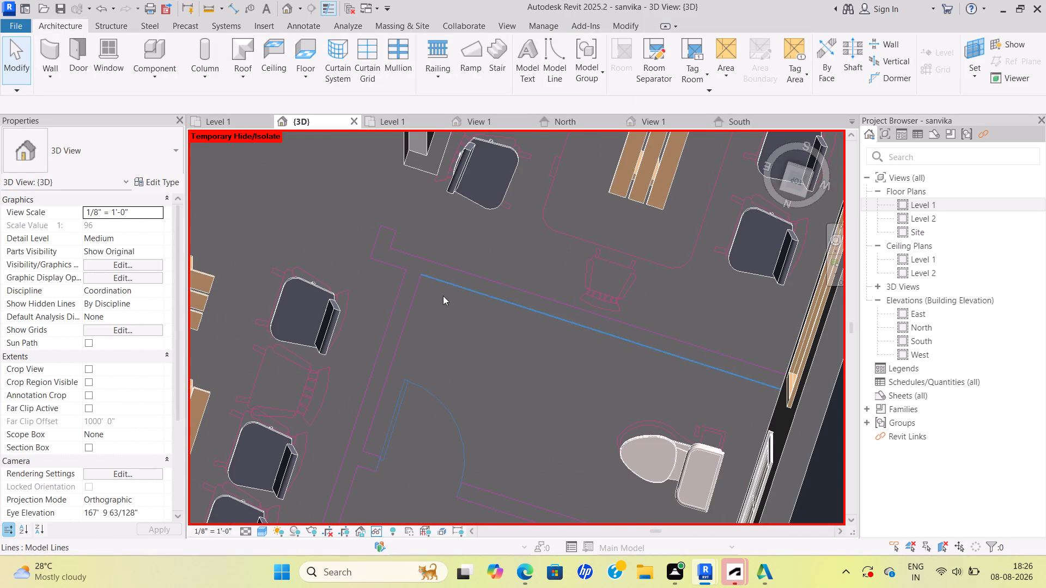
scroll(451, 248, "down", 8)
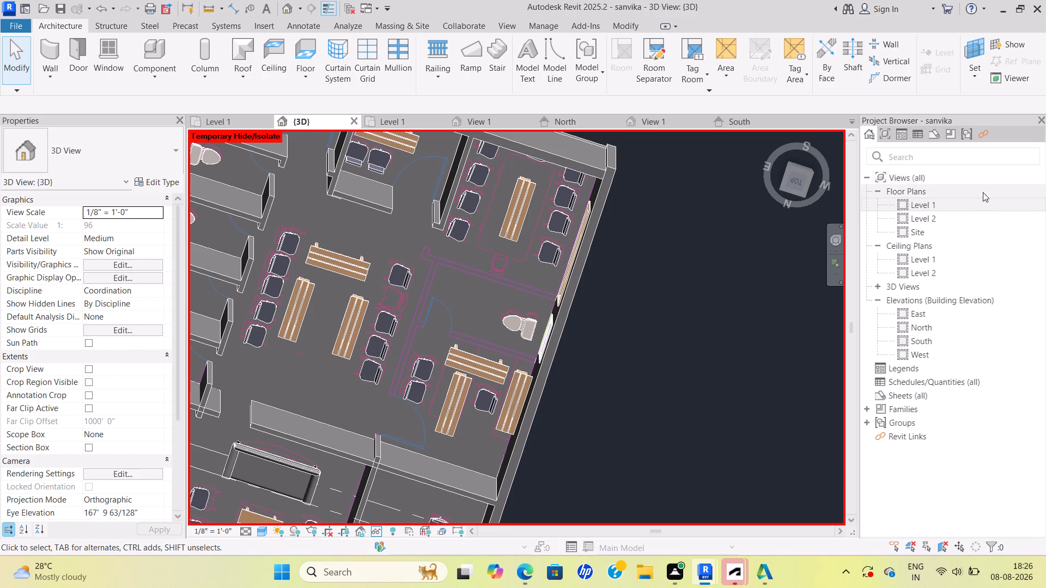
double_click(954, 205)
scroll(677, 409, "down", 7)
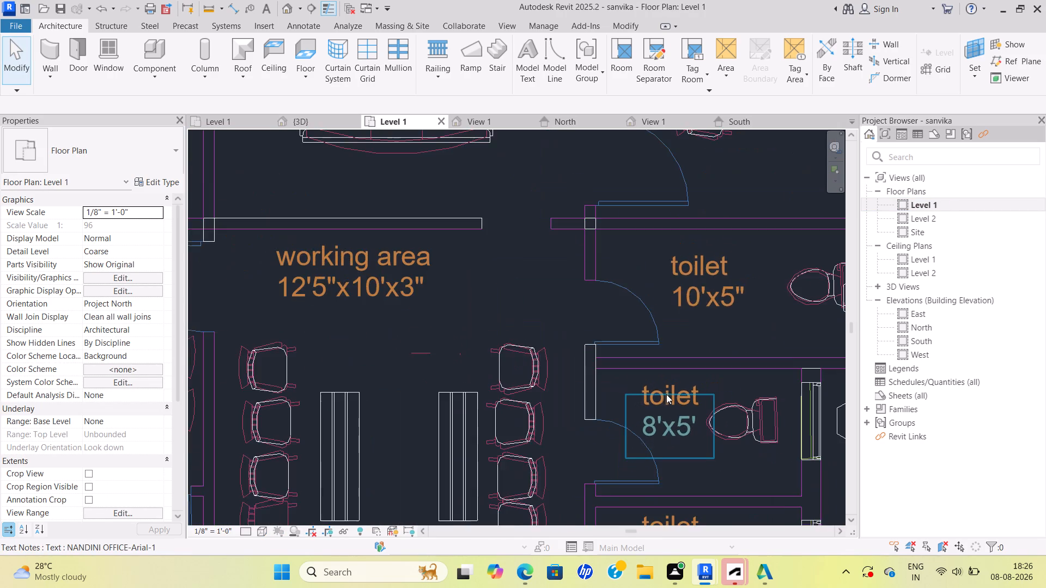
scroll(663, 385, "down", 2)
middle_click_drag(641, 381, 472, 422)
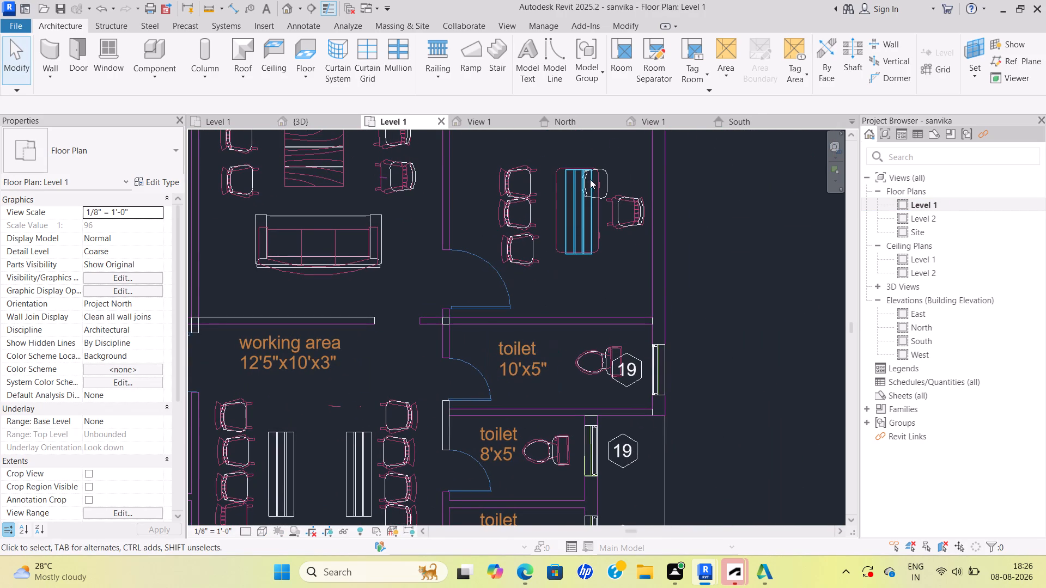
middle_click_drag(598, 180, 597, 309)
key("Escape")
scroll(603, 286, "up", 5)
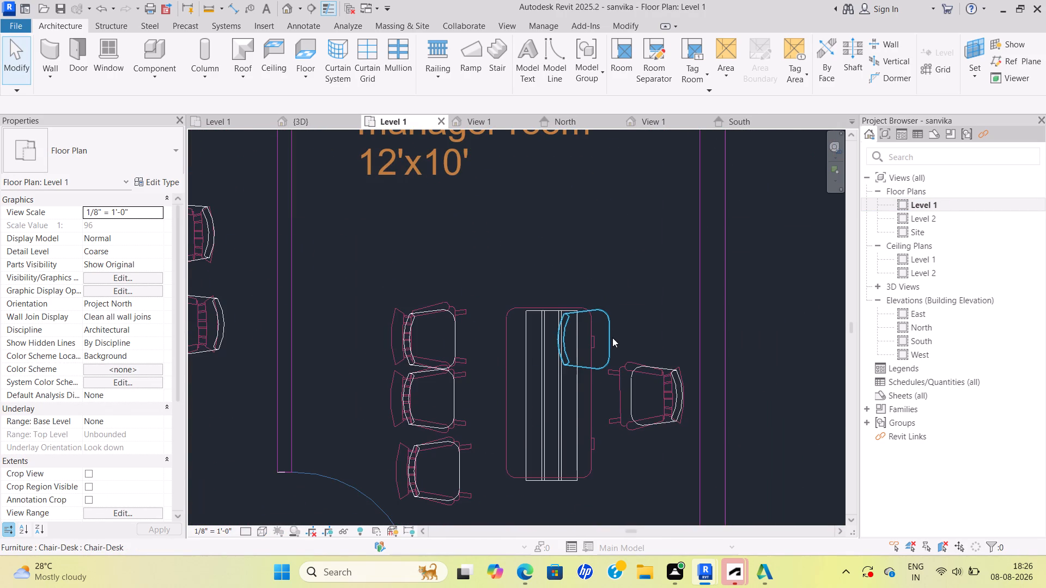
left_click(609, 340)
left_click(271, 71)
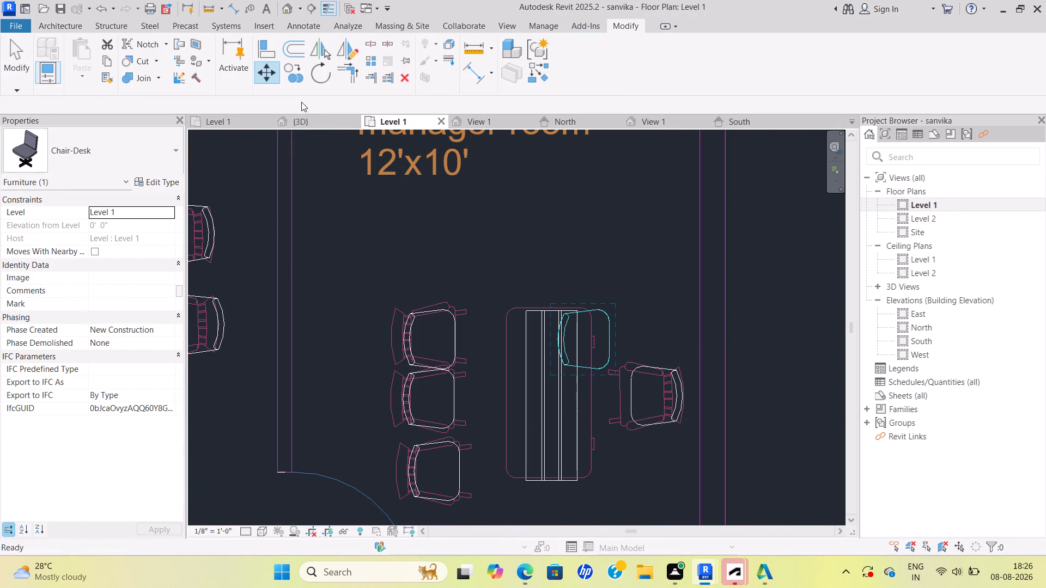
left_click(611, 338)
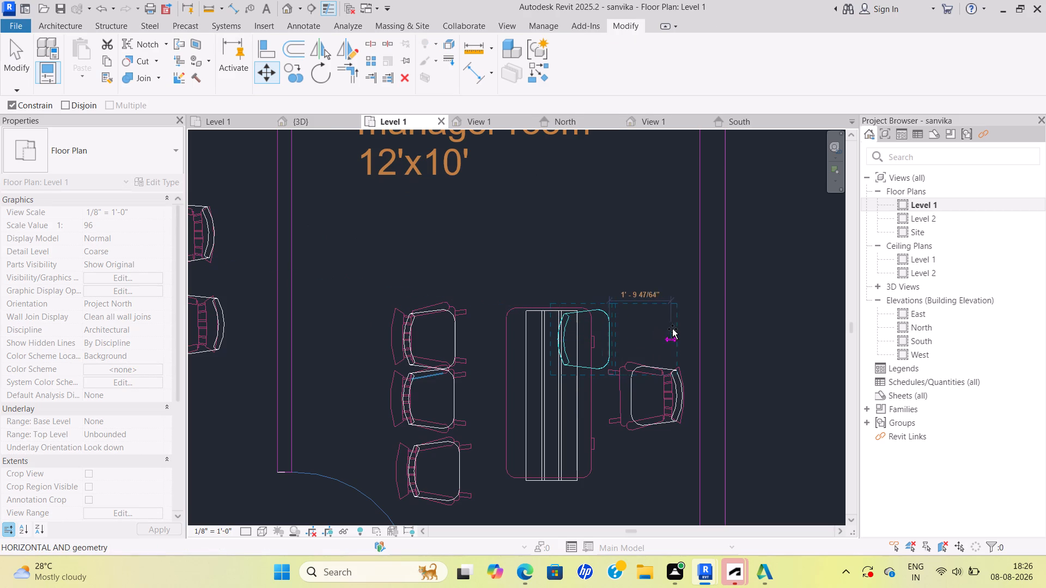
left_click(676, 330)
key("Escape")
Examine the partition between the 10'x5" and 8'x5' toilets, from the door-side wall to the exterior wall corner.
scroll(613, 350, "down", 7)
middle_click_drag(575, 344, 583, 297)
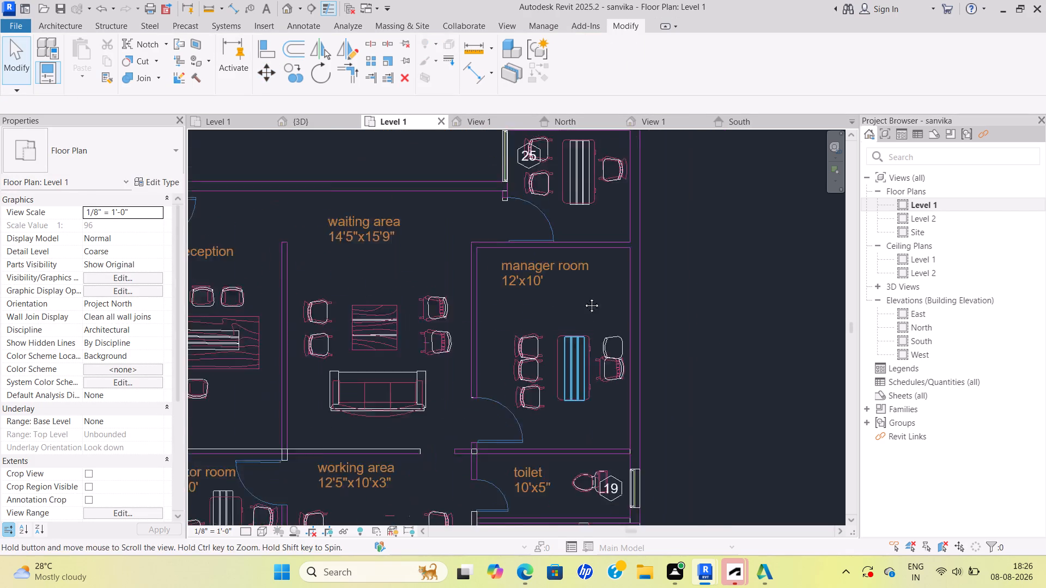
middle_click_drag(583, 297, 591, 213)
scroll(527, 340, "up", 5)
middle_click_drag(479, 339, 547, 315)
scroll(599, 412, "up", 1)
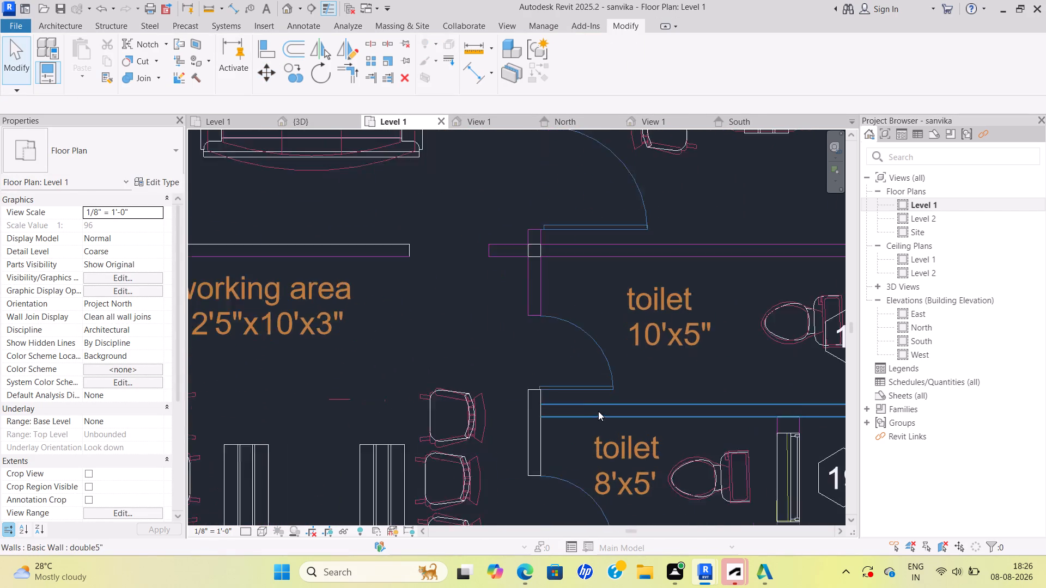
scroll(598, 411, "up", 1)
scroll(578, 389, "down", 2)
middle_click_drag(577, 388, 451, 360)
scroll(395, 375, "up", 3)
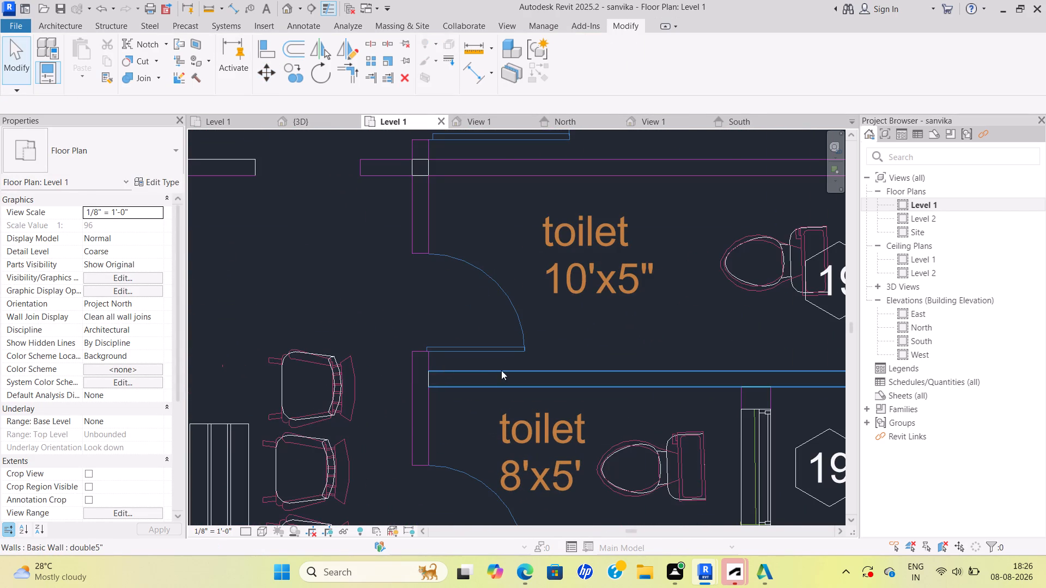
scroll(504, 374, "down", 2)
middle_click_drag(502, 375, 358, 375)
scroll(358, 375, "down", 1)
scroll(652, 359, "up", 5)
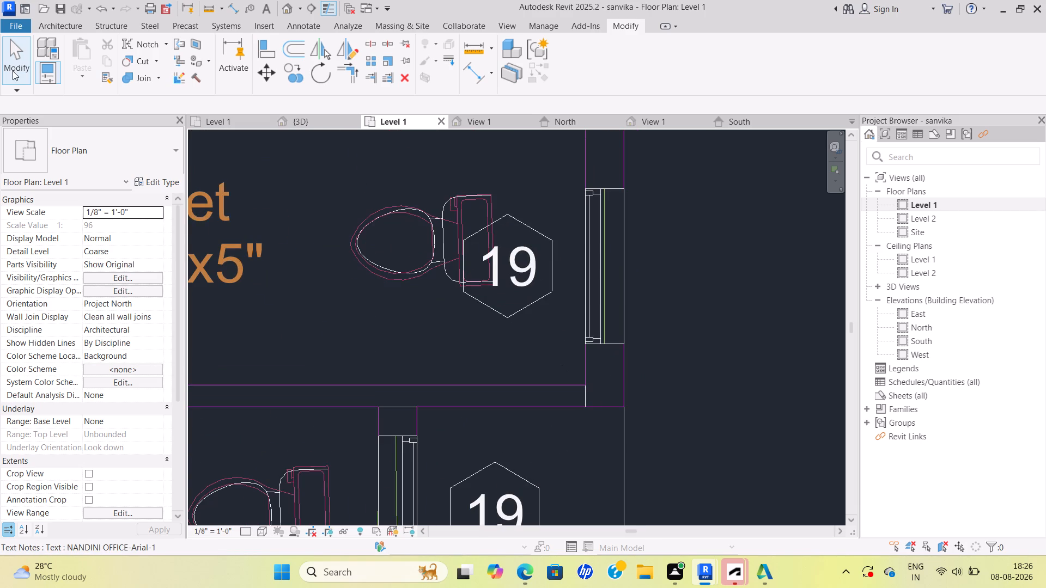
Draw a double5" wall about 12'-0" long along the partition between the 10'x5" and 8'x5' toilets, from the exterior wall to the door-side wall.
left_click(63, 22)
left_click(53, 77)
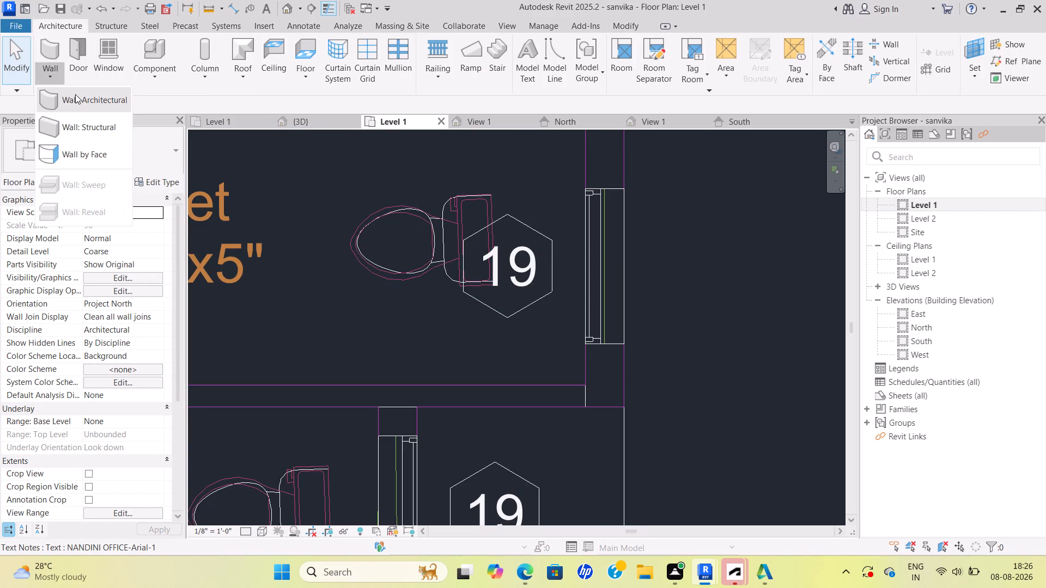
left_click(81, 96)
scroll(551, 410, "up", 5)
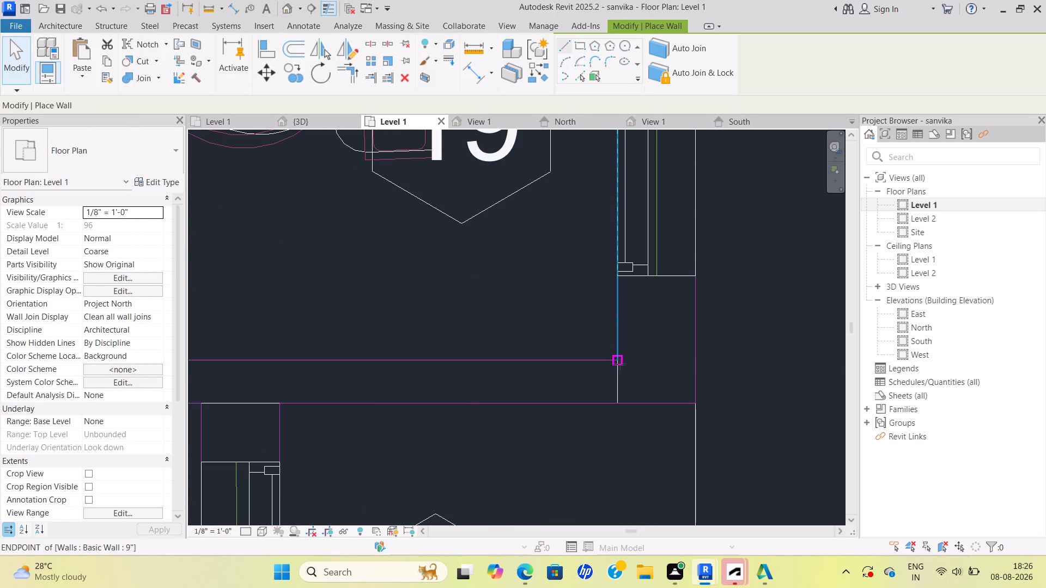
left_click(619, 402)
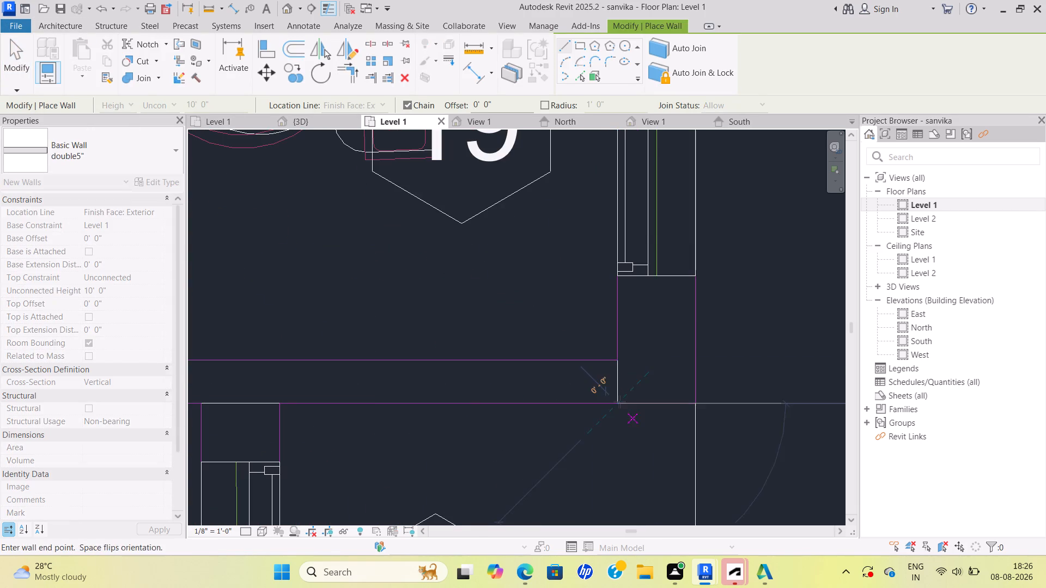
scroll(428, 391, "down", 2)
middle_click_drag(434, 392, 693, 405)
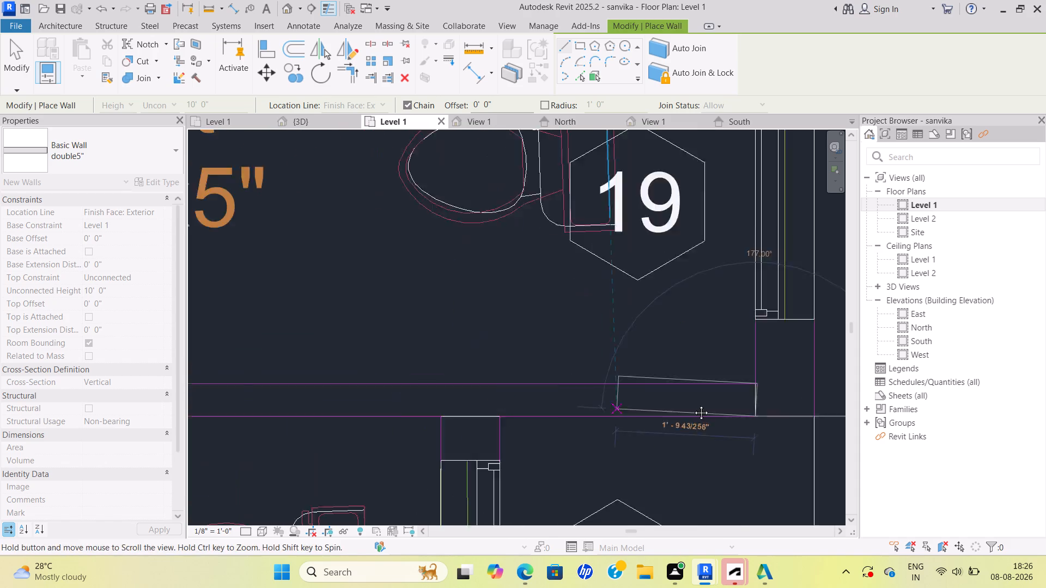
middle_click_drag(693, 405, 695, 405)
scroll(339, 404, "down", 3)
middle_click_drag(343, 405, 620, 403)
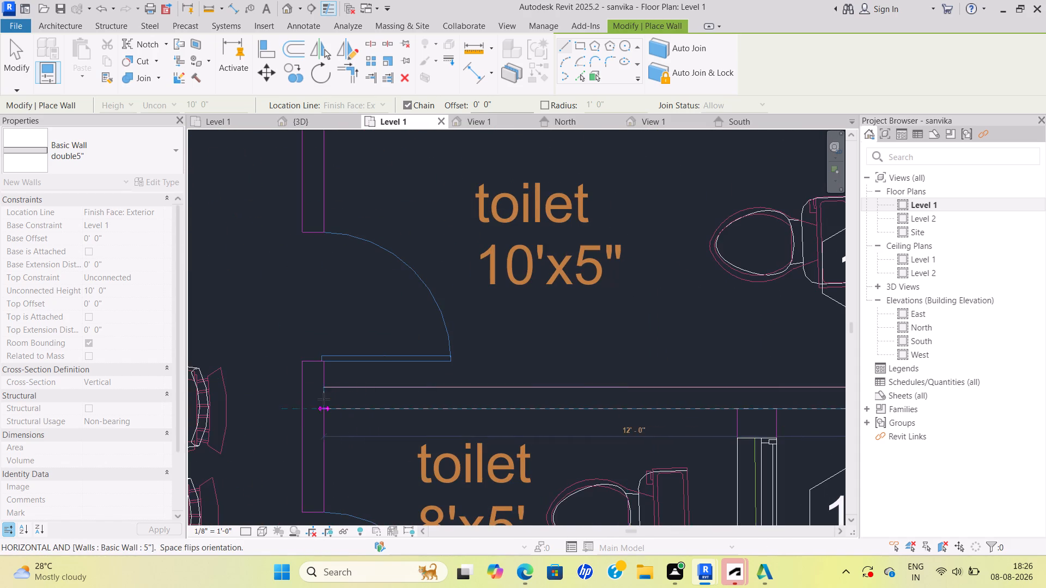
scroll(324, 399, "up", 4)
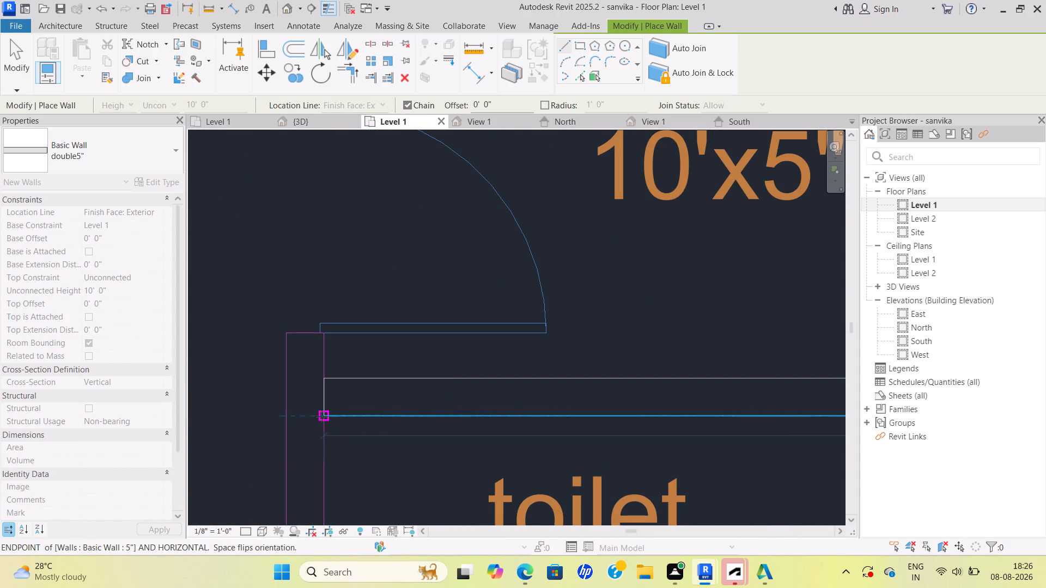
left_click(322, 413)
key("Escape")
Draw a double5" wall about 12'-5" long over the same toilet partition, from the exterior wall to the far face of the door-side wall.
scroll(405, 390, "down", 5)
scroll(482, 381, "down", 2)
middle_click_drag(483, 381, 268, 385)
scroll(615, 396, "up", 3)
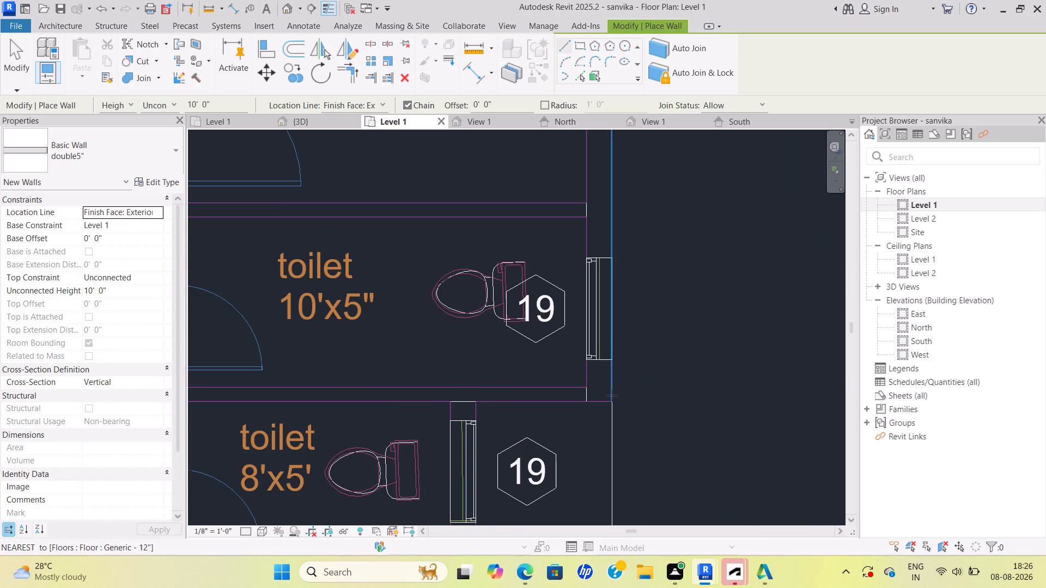
scroll(612, 395, "up", 1)
left_click(566, 405)
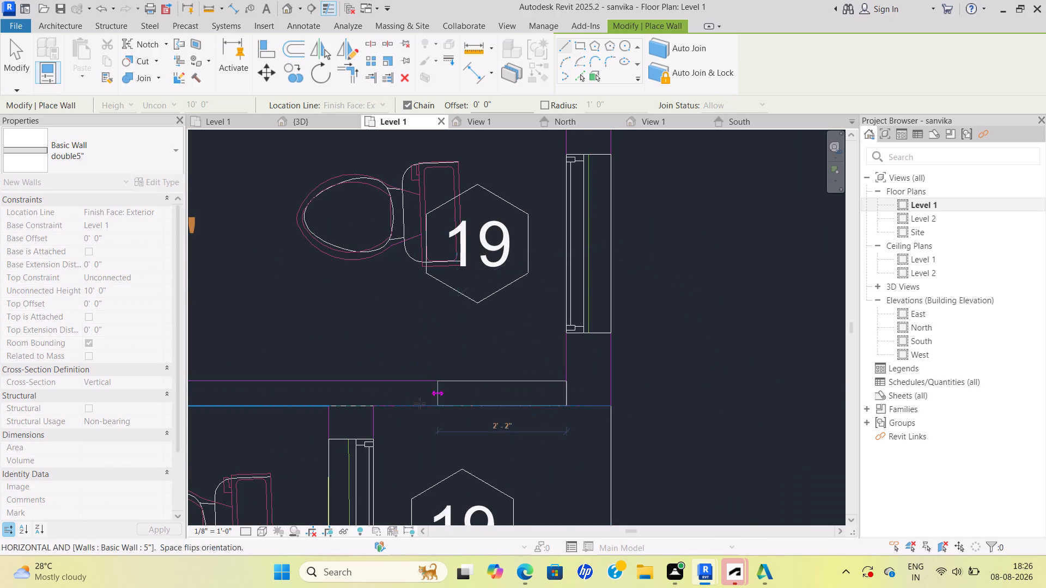
scroll(400, 400, "down", 2)
middle_click_drag(400, 400, 652, 350)
scroll(297, 338, "down", 1)
middle_click_drag(297, 338, 390, 411)
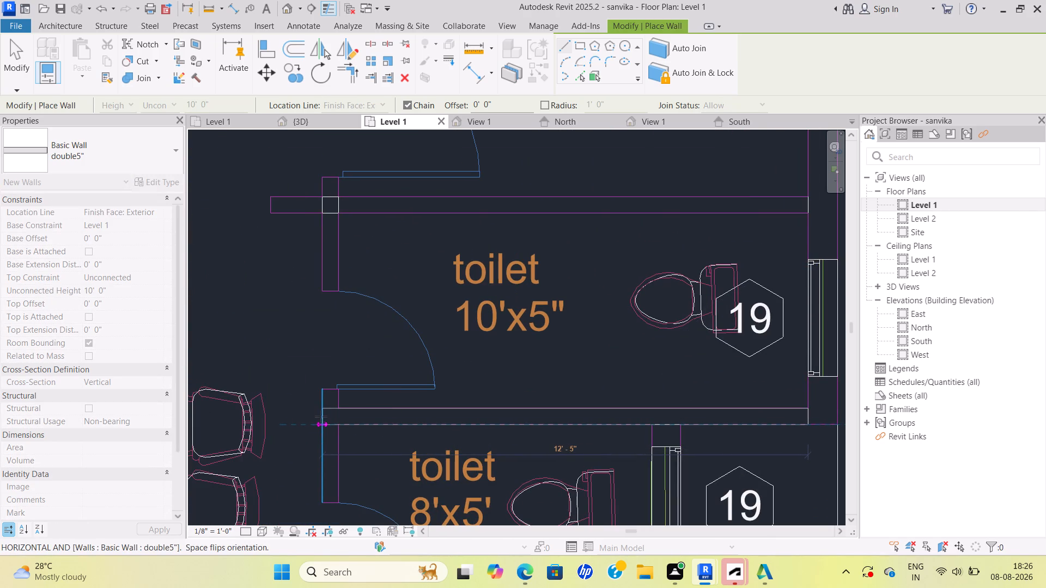
left_click(319, 416)
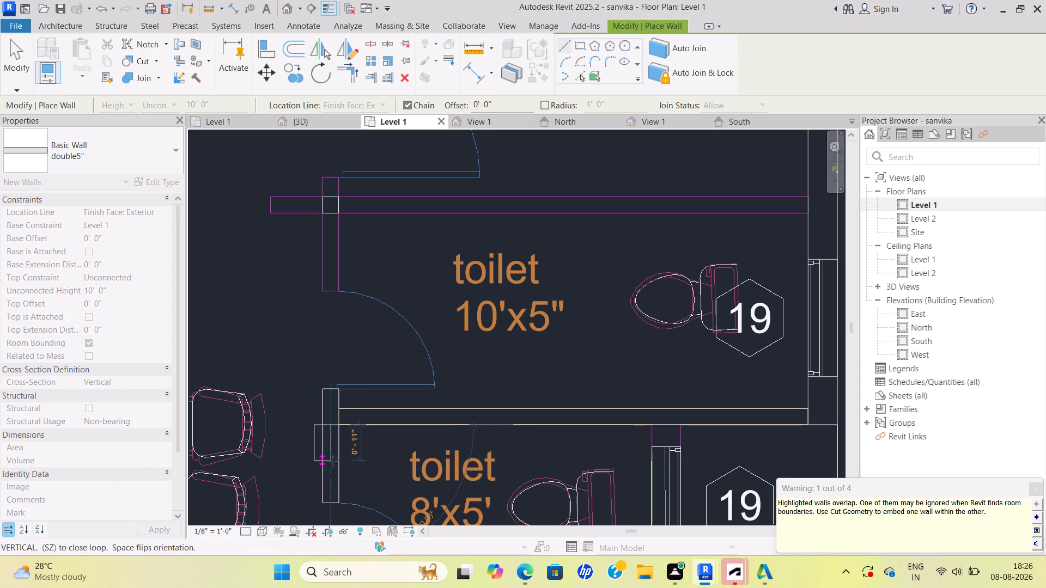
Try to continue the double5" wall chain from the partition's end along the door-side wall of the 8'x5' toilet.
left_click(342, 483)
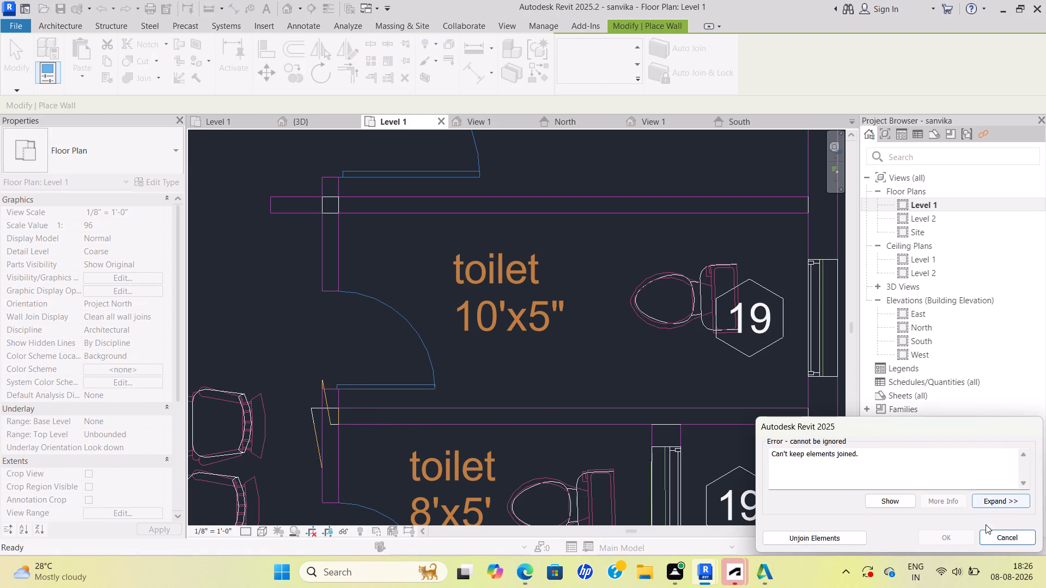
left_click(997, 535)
Examine the toilet partitions in the Level 1 plan and the partition lines around the manager-side toilet in the 3D view.
scroll(350, 398, "up", 2)
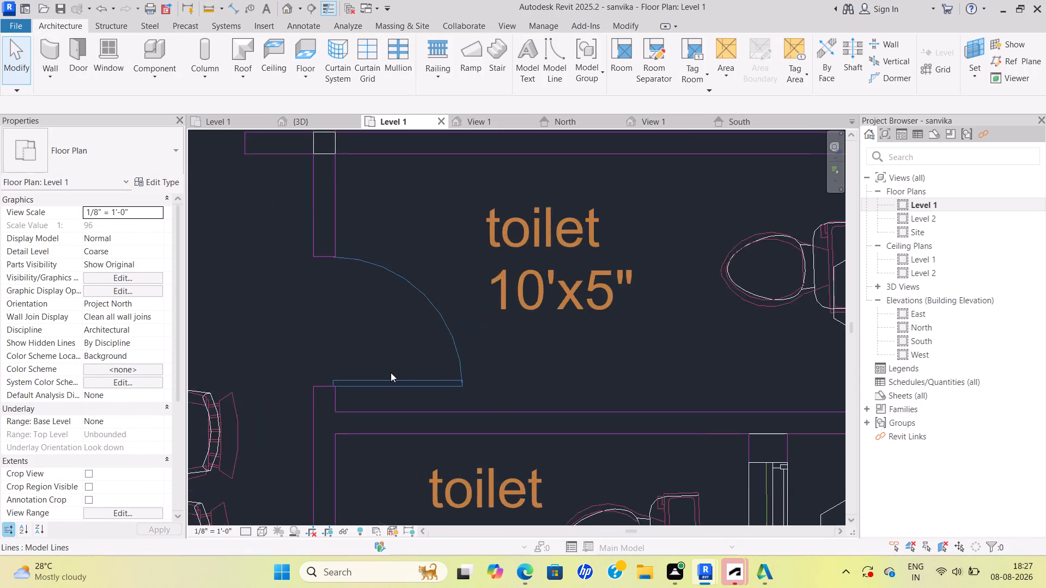
scroll(391, 372, "down", 7)
middle_click_drag(369, 352, 303, 289)
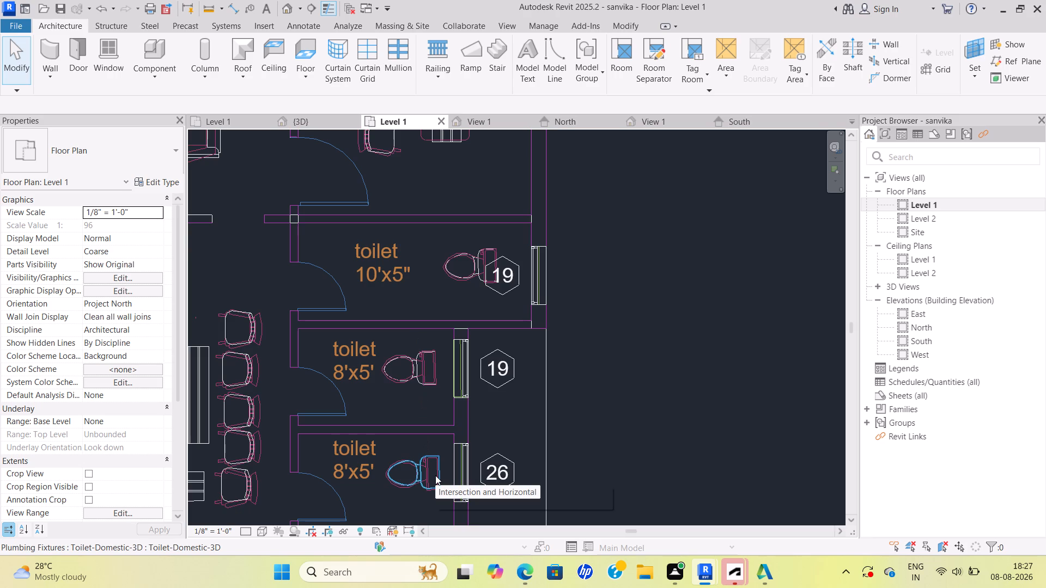
scroll(467, 329, "up", 5)
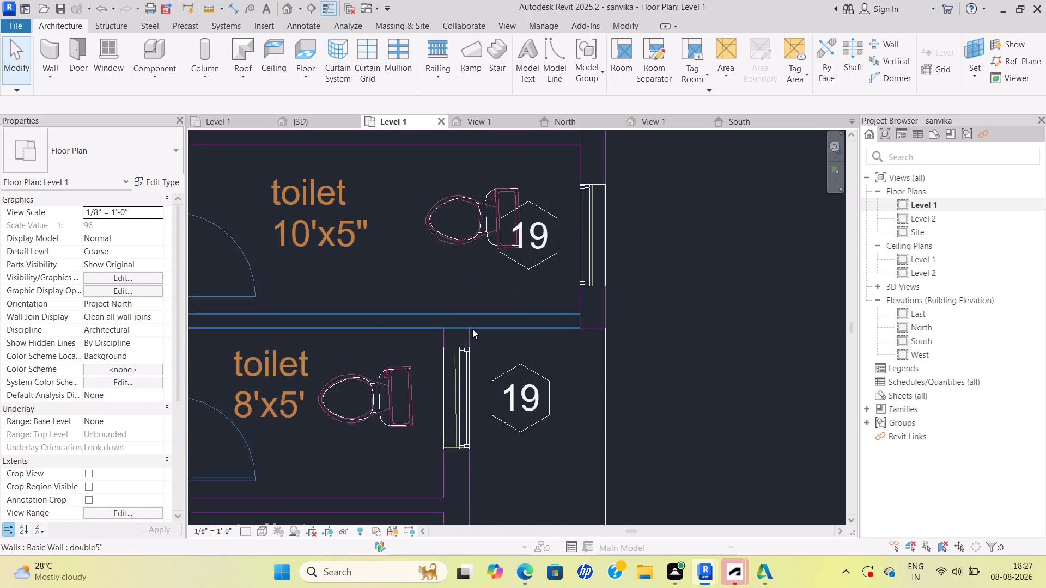
scroll(472, 329, "up", 1)
scroll(524, 317, "down", 2)
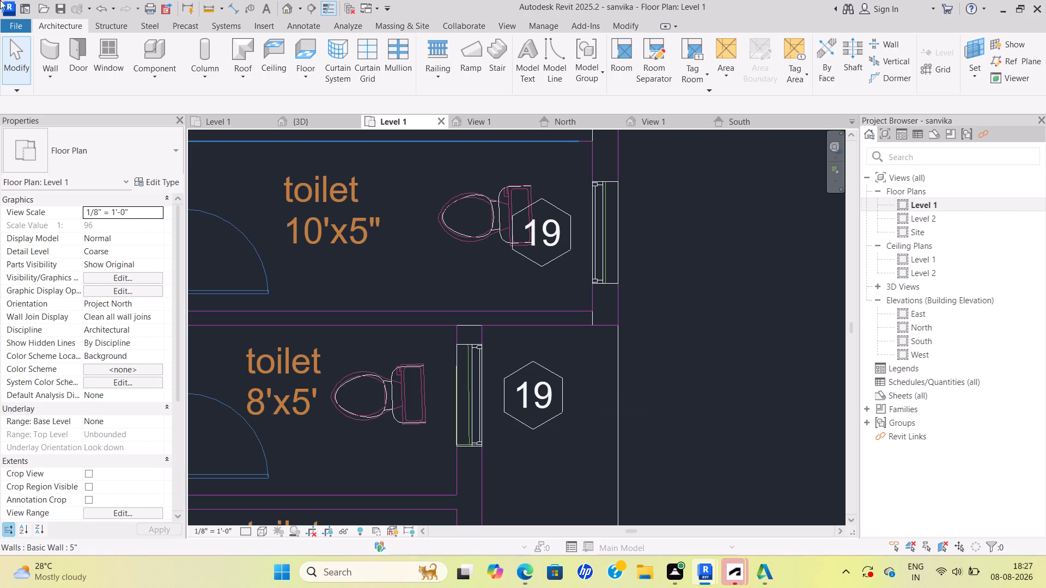
scroll(14, 92, "down", 2)
scroll(314, 219, "down", 9)
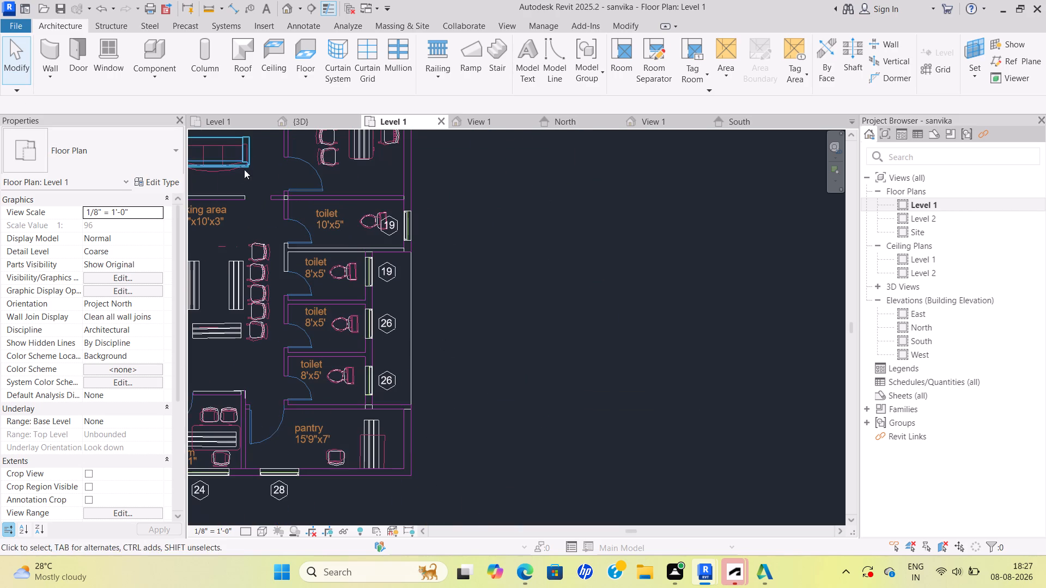
left_click(326, 123)
scroll(374, 193, "down", 3)
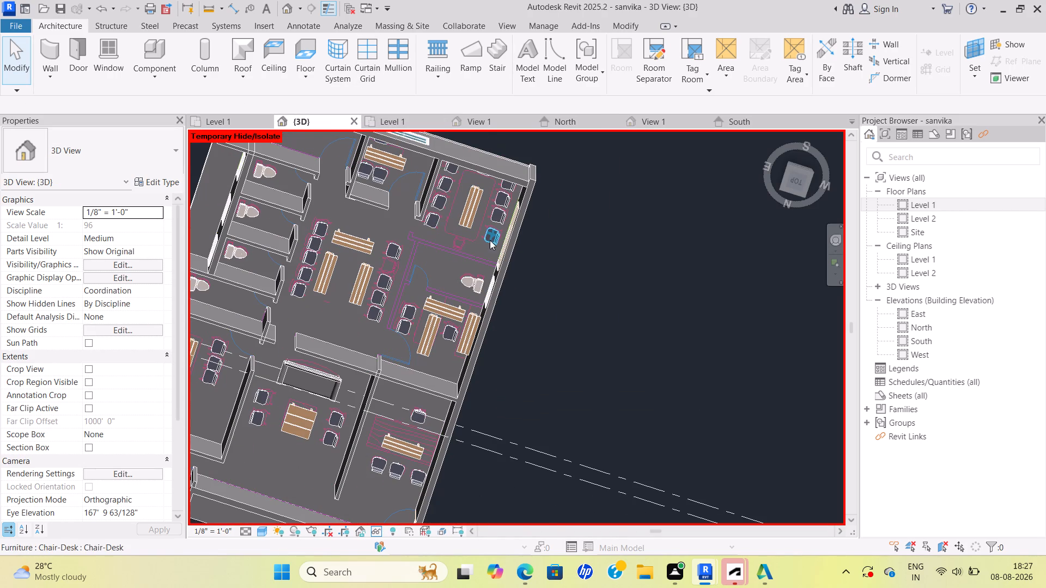
scroll(475, 264, "up", 8)
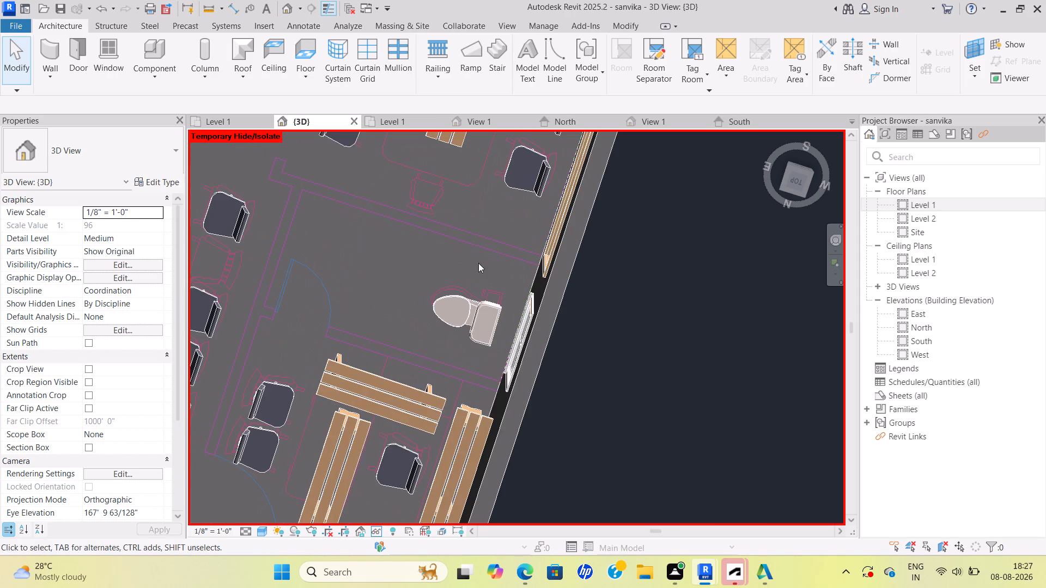
scroll(485, 259, "up", 2)
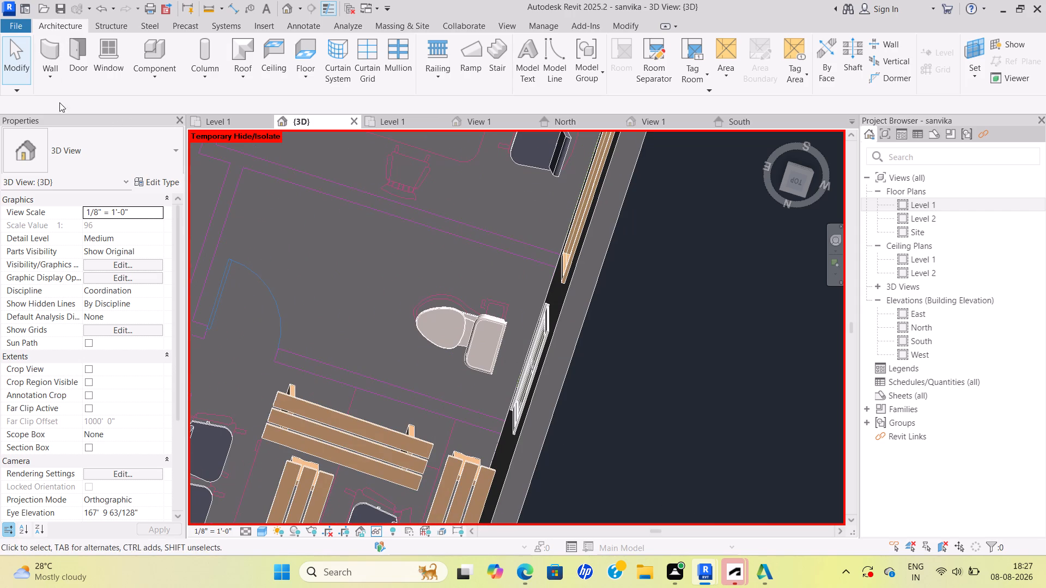
Measure the spacing between the two partition lines beside the toilet in the 3D view with an aligned dimension.
left_click(51, 75)
left_click(98, 97)
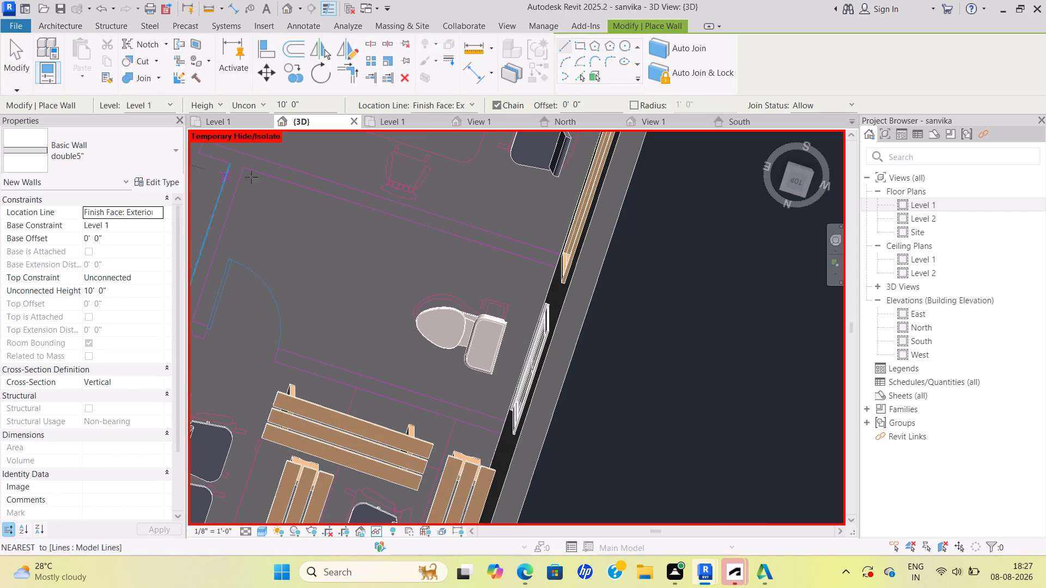
left_click(233, 3)
left_click(453, 232)
left_click(460, 219)
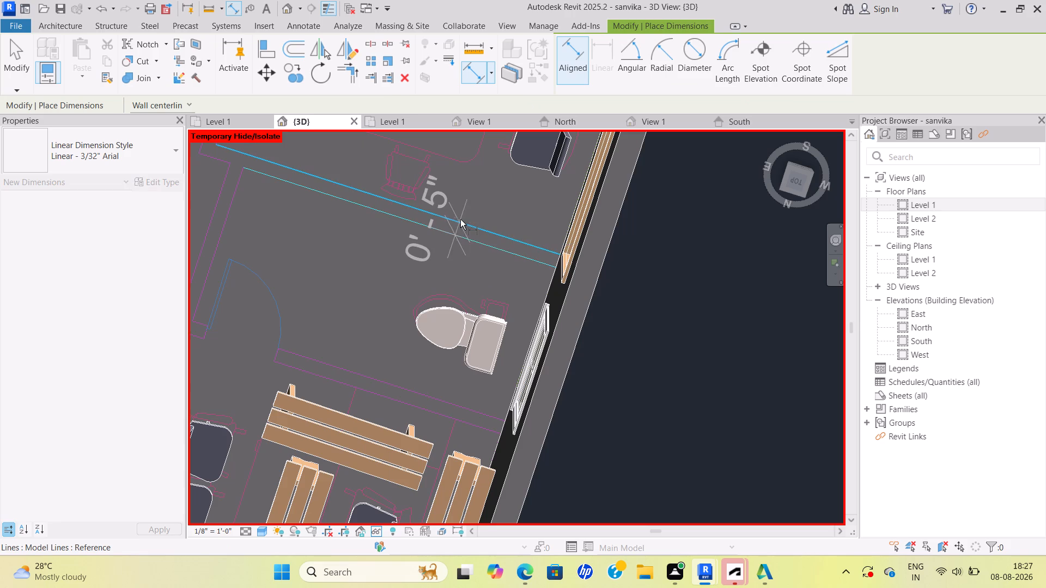
left_click(17, 60)
left_click(52, 14)
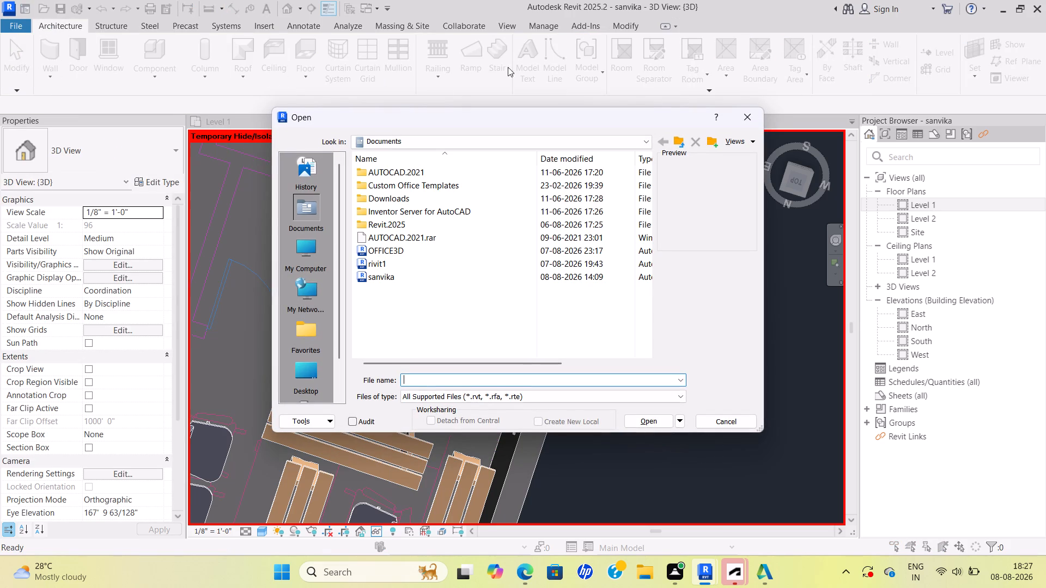
left_click(737, 120)
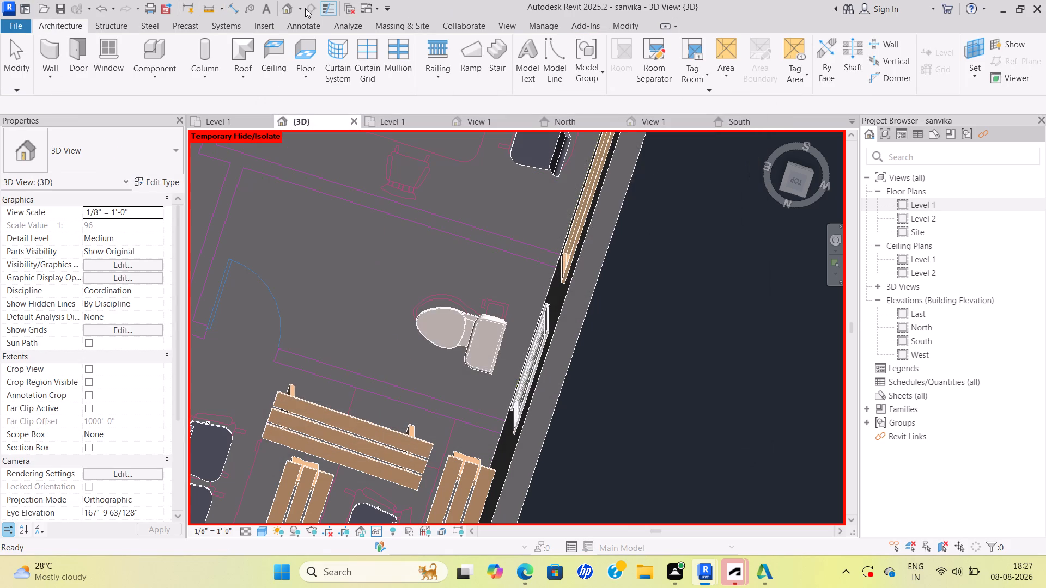
Start an architectural wall in the 3D view and review the type and instance properties of double5".
left_click(56, 79)
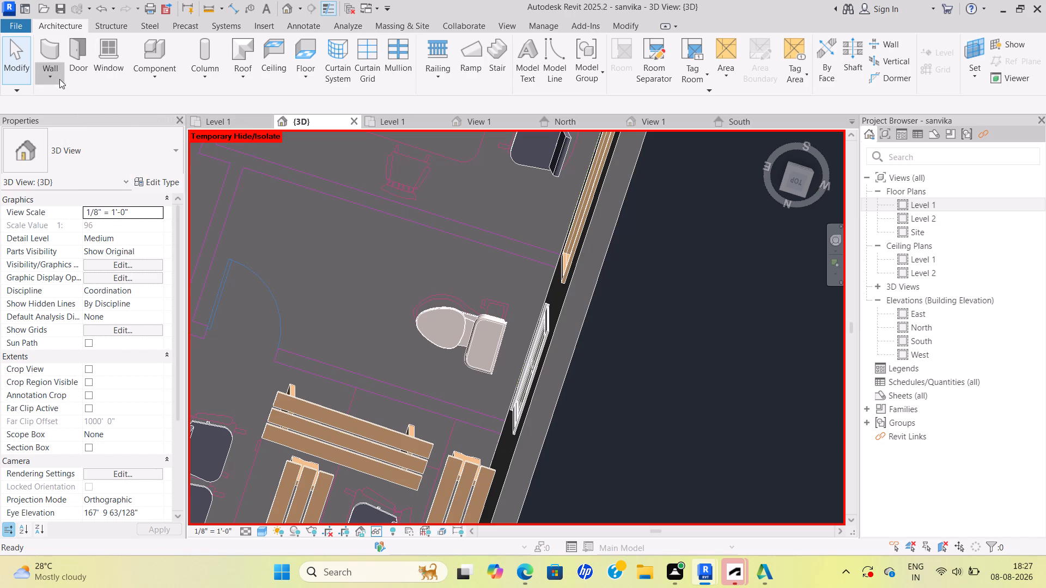
left_click(96, 103)
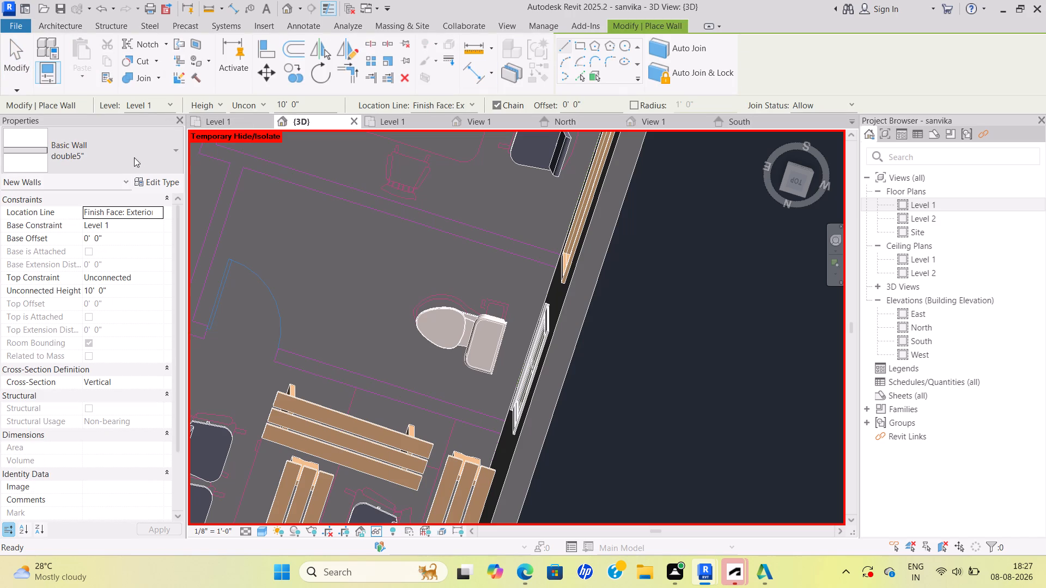
left_click(167, 180)
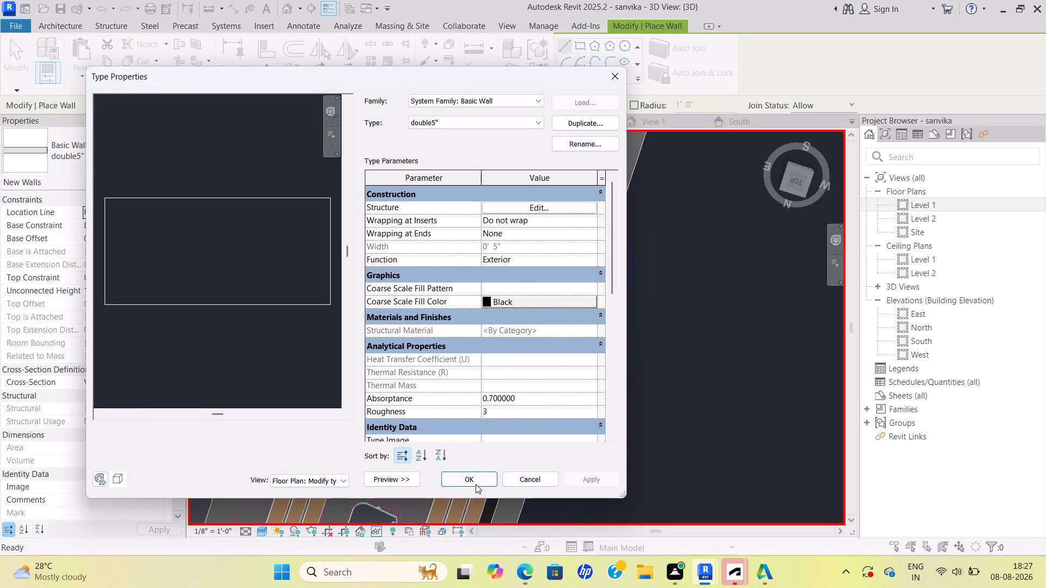
left_click(476, 484)
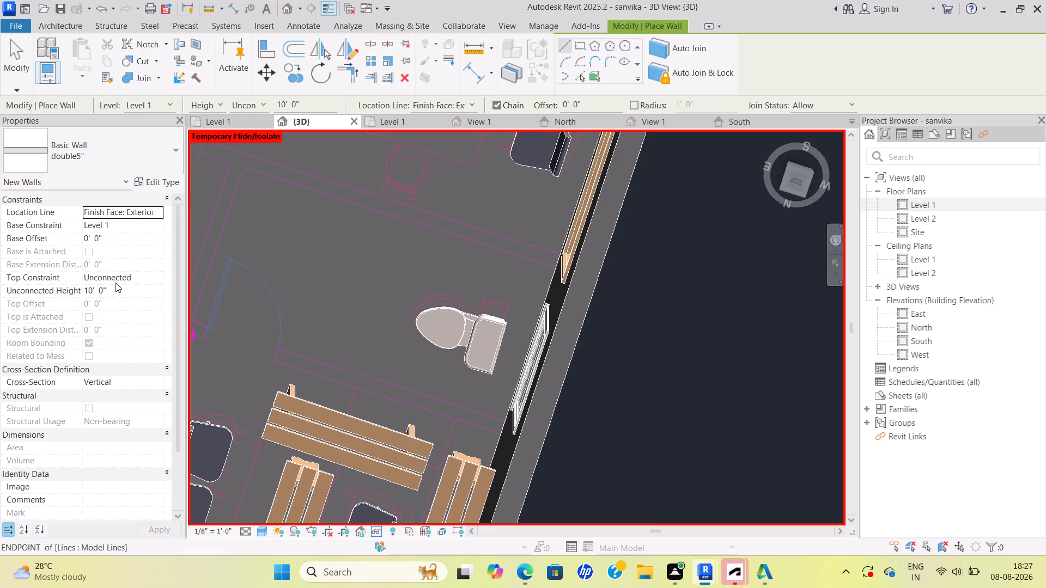
scroll(164, 408, "down", 4)
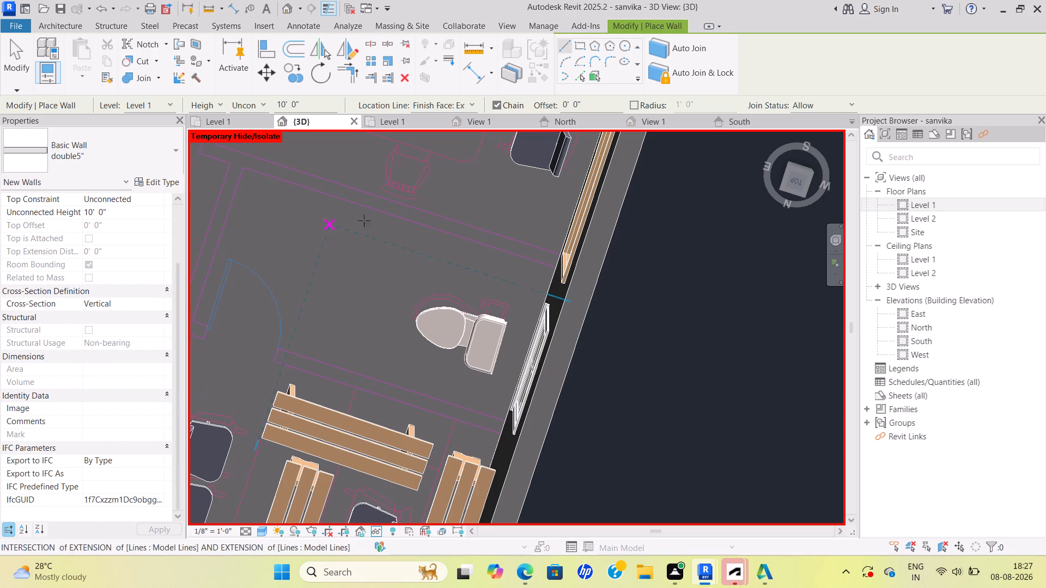
Close the Level 1 plan of Project1 and return to the Level 1 plan of sanvika.
left_click(391, 120)
left_click(256, 126)
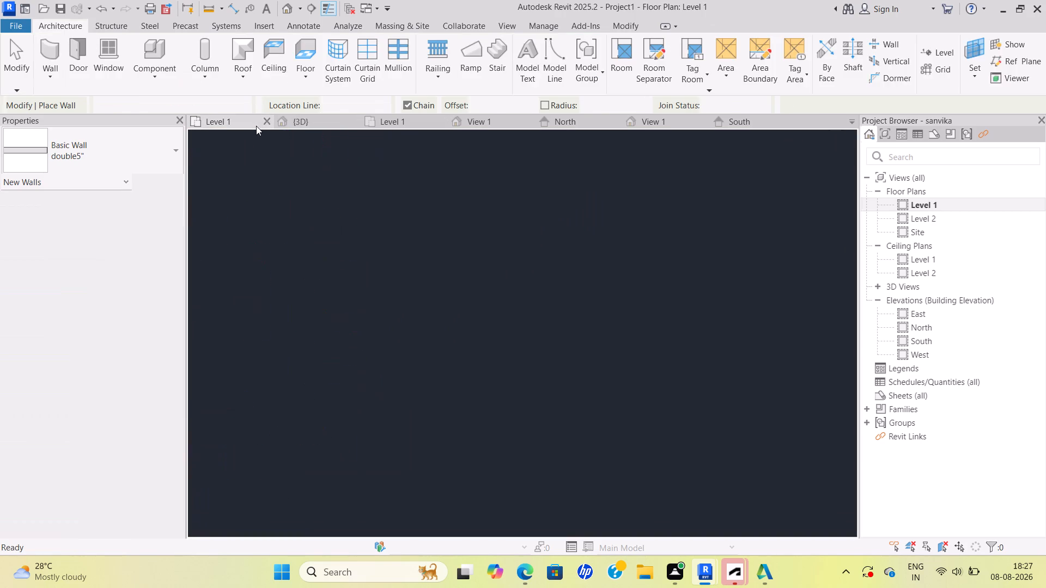
left_click(268, 121)
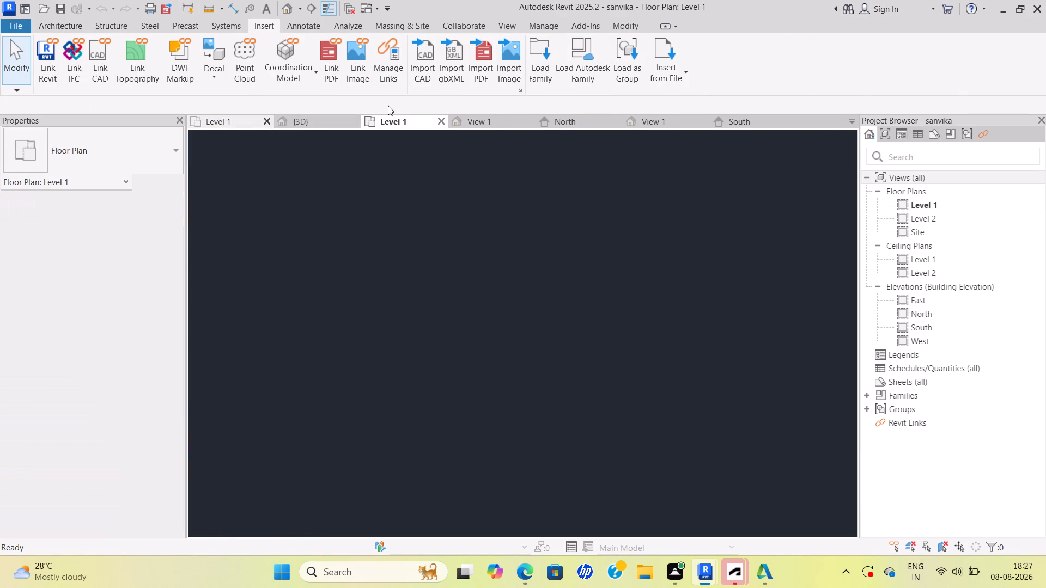
left_click(325, 122)
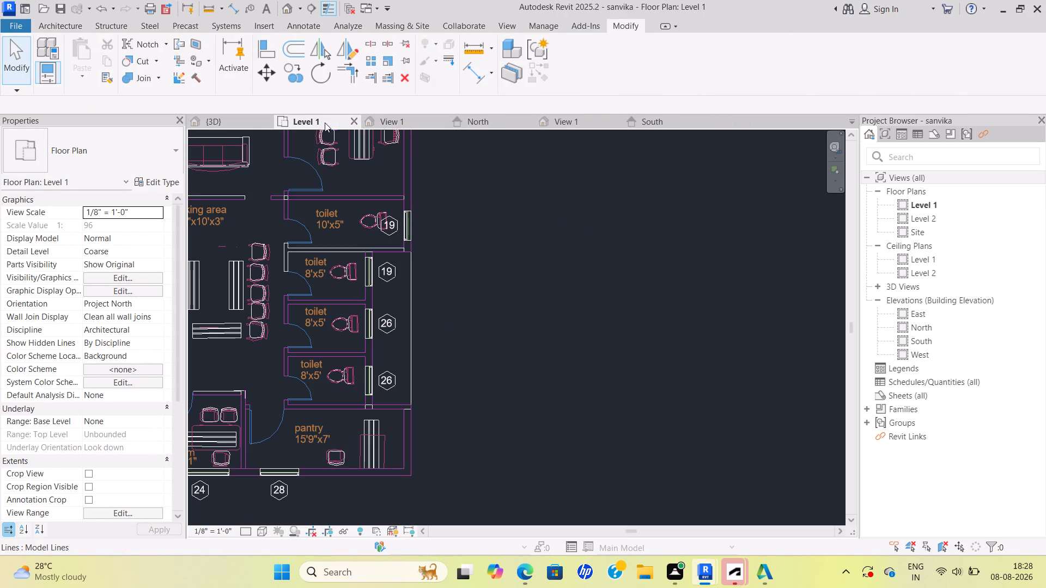
Compare the toilet and manager room walls in the Level 1 plan with the same area in the 3D view.
scroll(349, 175, "up", 4)
scroll(397, 207, "up", 7)
scroll(418, 209, "down", 6)
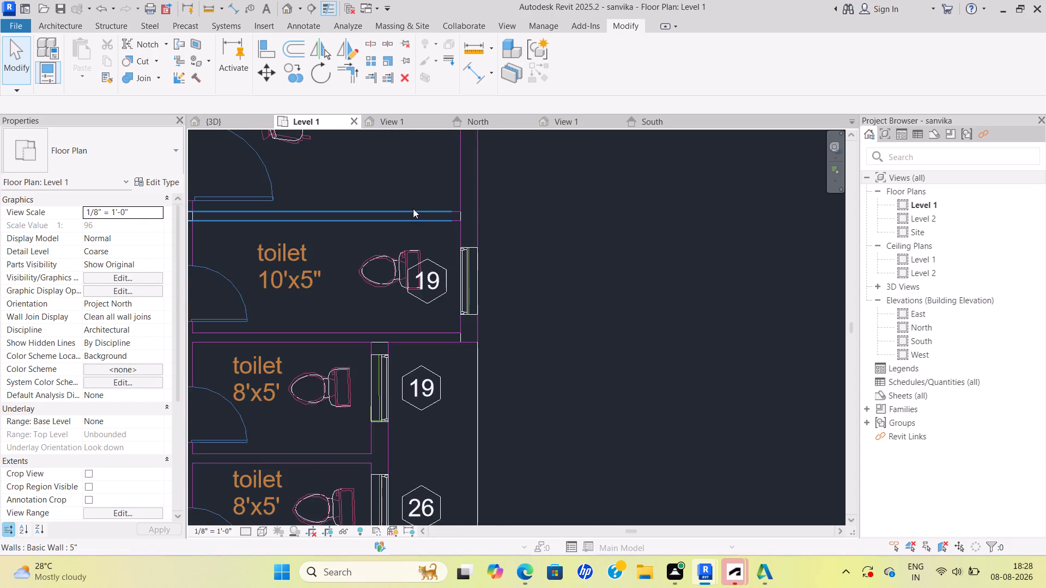
middle_click_drag(412, 210, 410, 243)
scroll(412, 211, "down", 6)
middle_click_drag(389, 246, 367, 338)
scroll(386, 187, "up", 4)
middle_click_drag(390, 192, 408, 274)
scroll(395, 214, "down", 1)
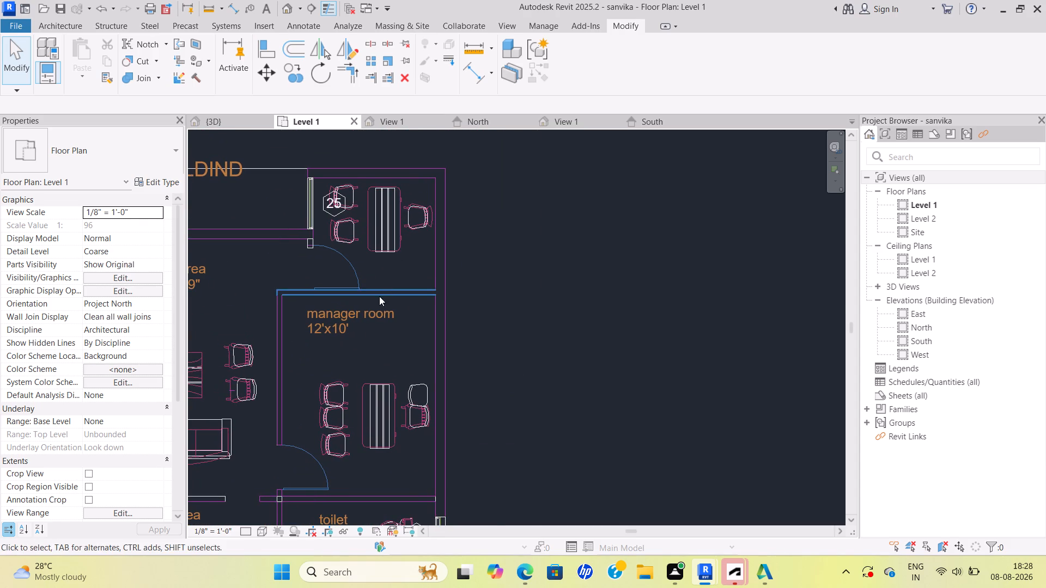
scroll(379, 296, "down", 4)
left_click(224, 123)
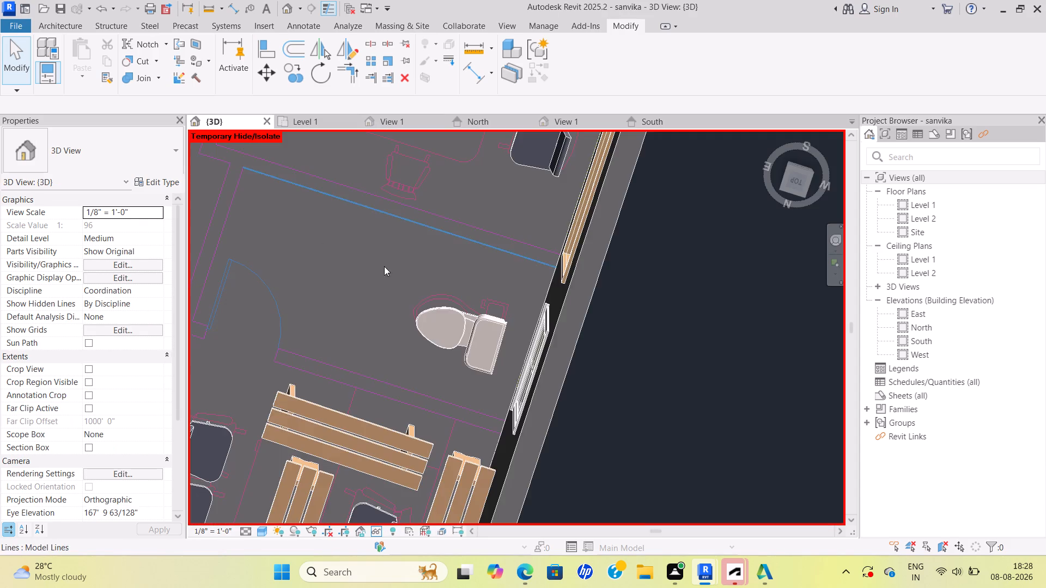
scroll(386, 266, "down", 6)
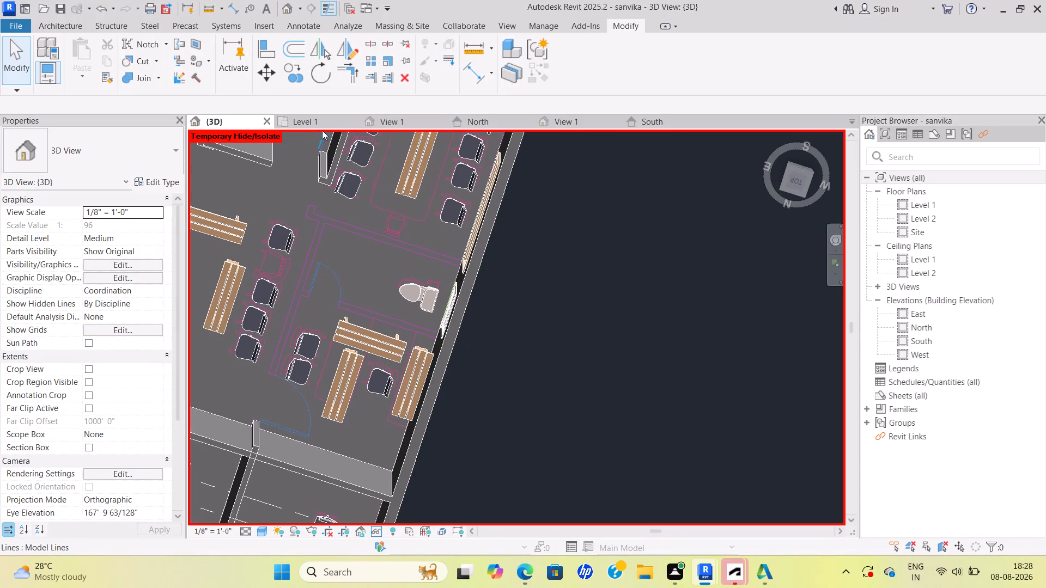
Delete the 5" wall between the manager room and the 10'x5" toilet in the Level 1 plan.
scroll(377, 297, "down", 2)
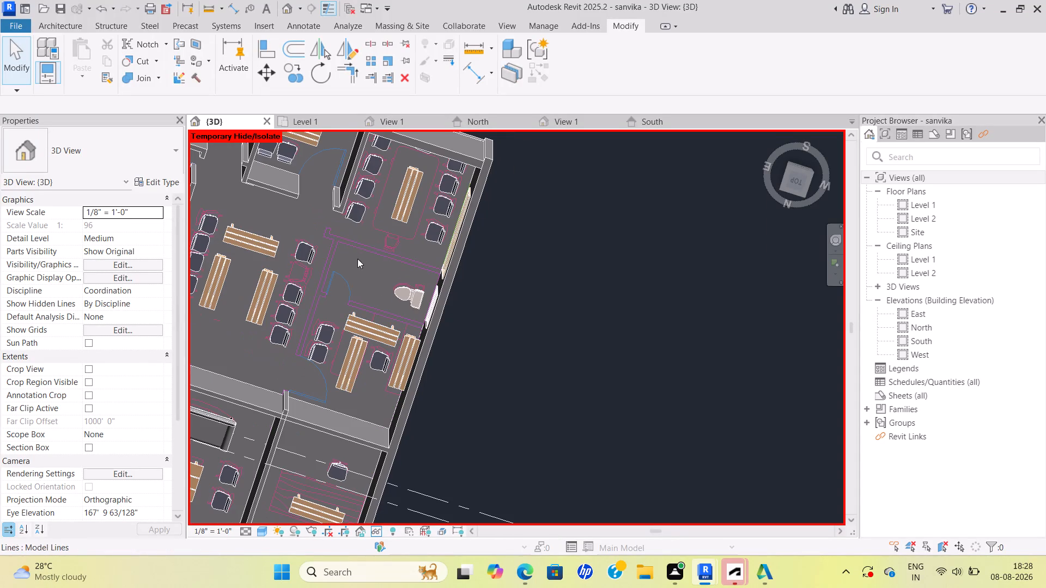
left_click(319, 120)
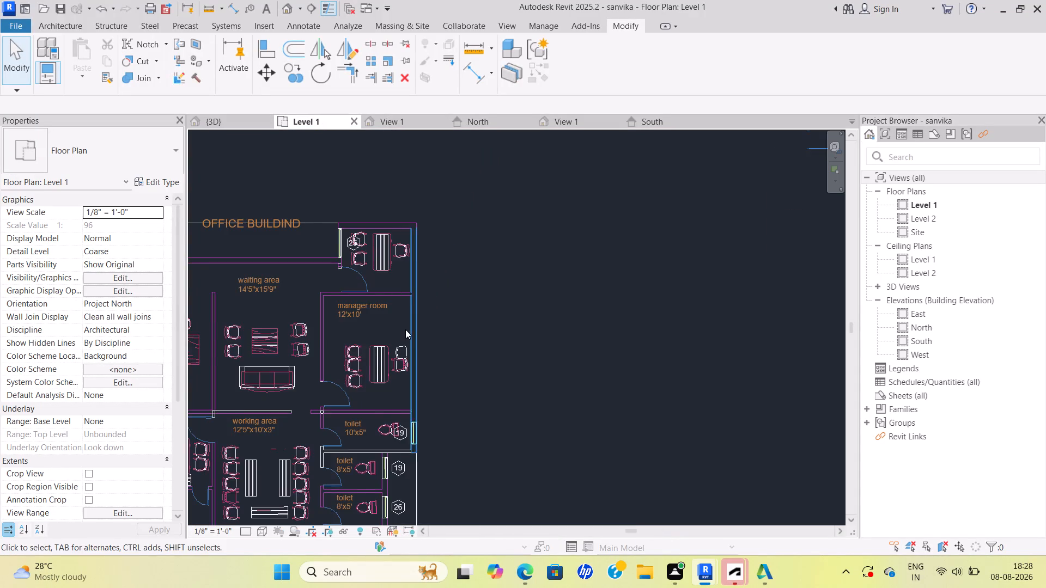
scroll(405, 329, "down", 2)
middle_click_drag(380, 381, 445, 256)
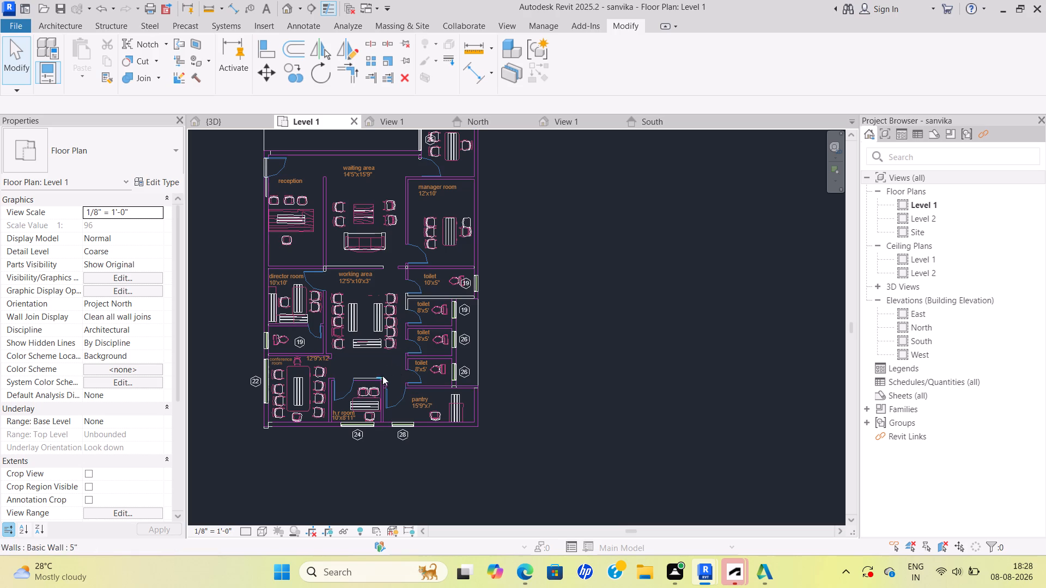
middle_click_drag(397, 247, 412, 316)
scroll(434, 307, "up", 3)
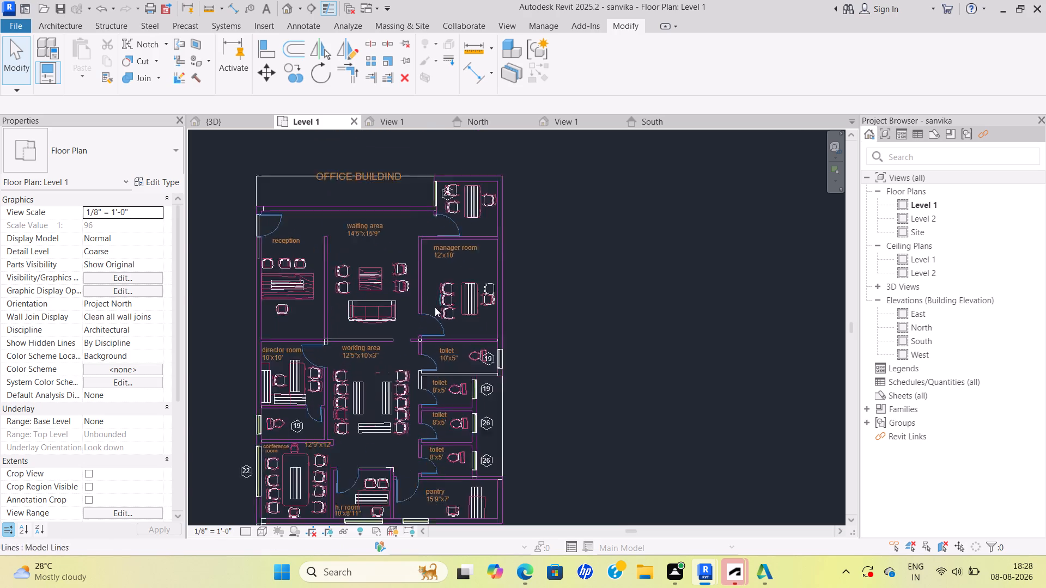
scroll(435, 307, "up", 1)
scroll(433, 356, "up", 4)
middle_click_drag(433, 356, 369, 296)
scroll(431, 354, "up", 1)
scroll(391, 306, "up", 4)
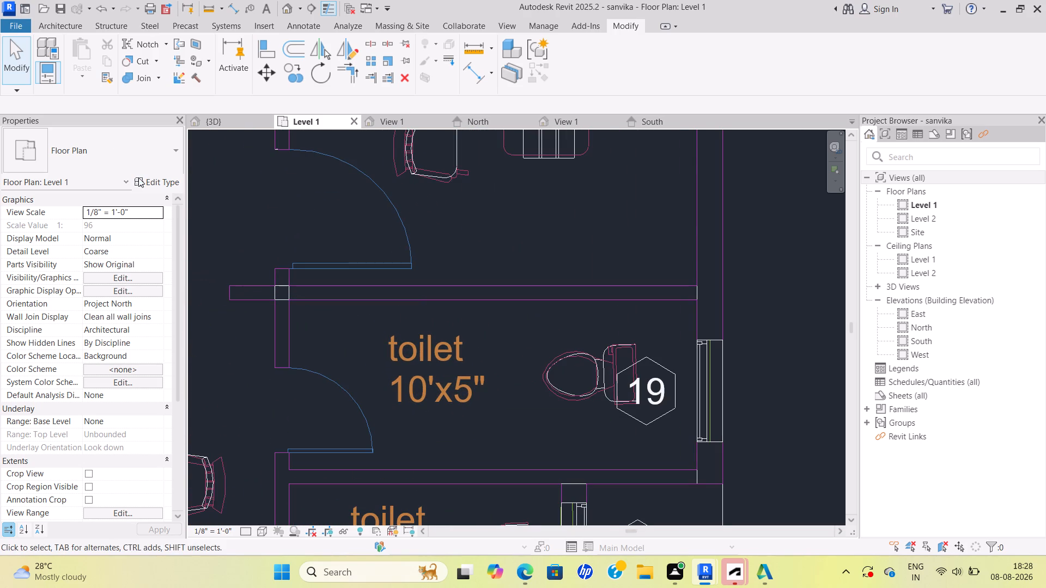
left_click(18, 69)
left_click(267, 295)
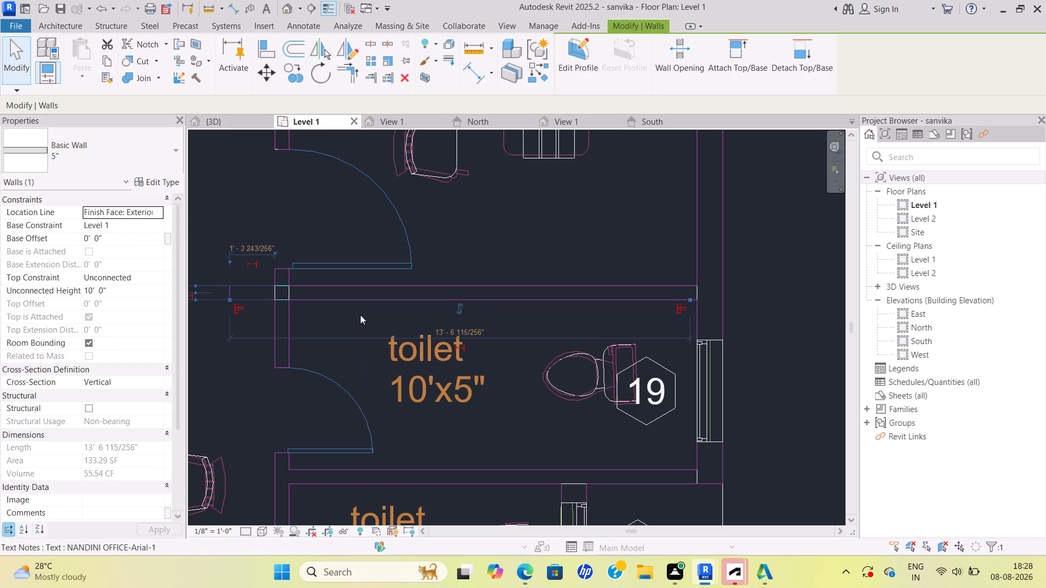
key("Delete")
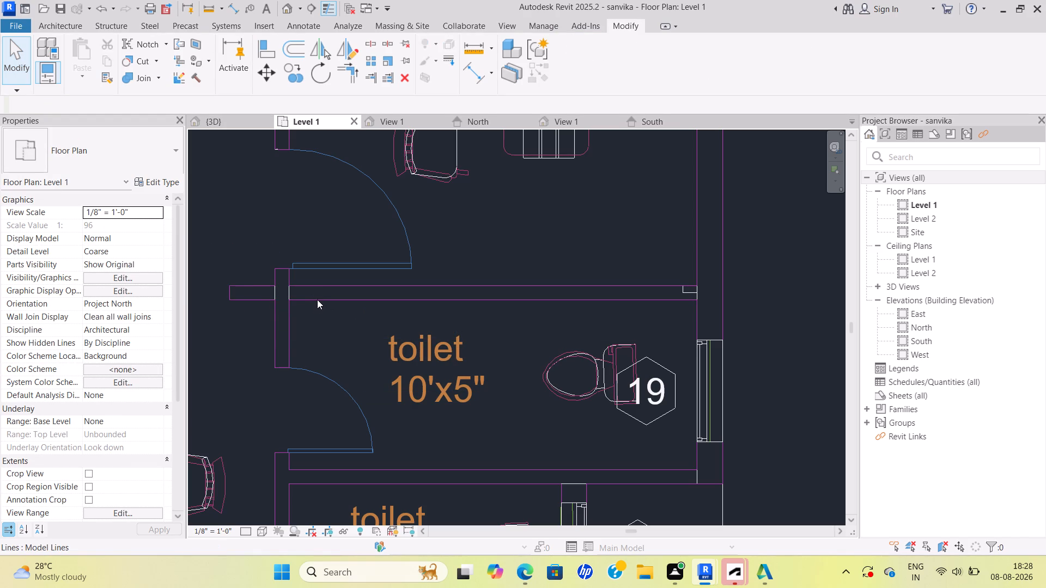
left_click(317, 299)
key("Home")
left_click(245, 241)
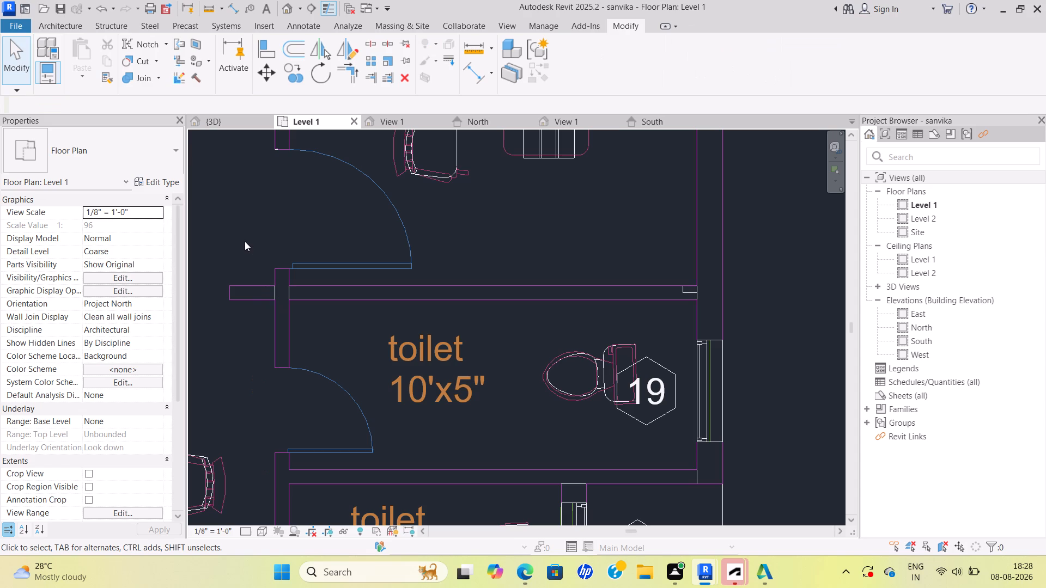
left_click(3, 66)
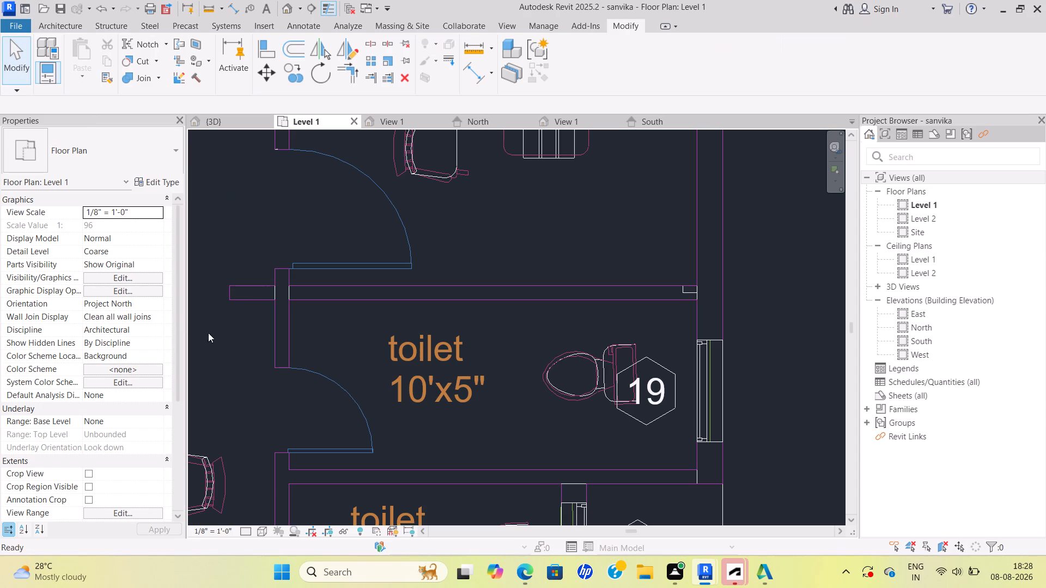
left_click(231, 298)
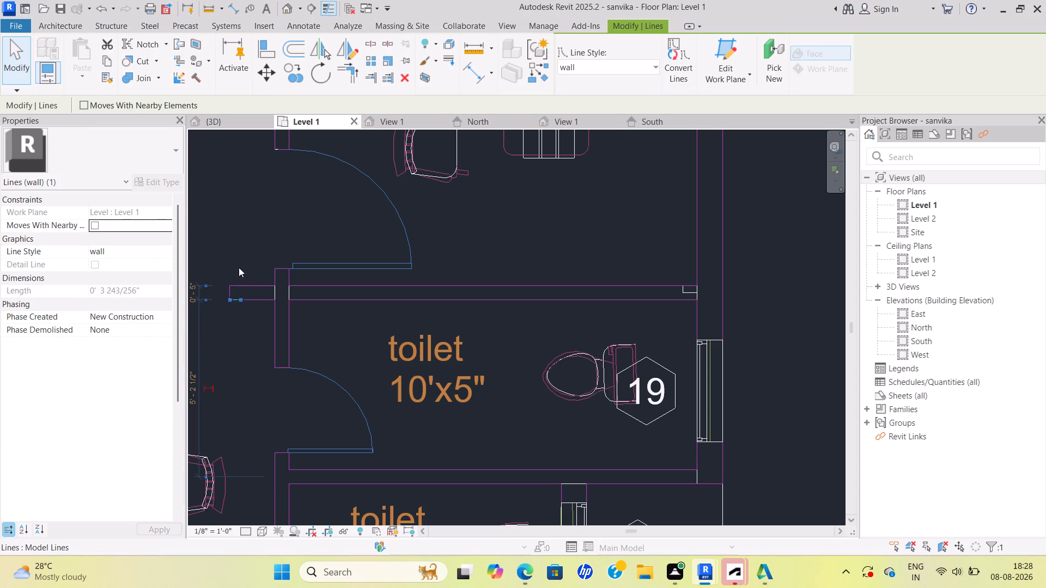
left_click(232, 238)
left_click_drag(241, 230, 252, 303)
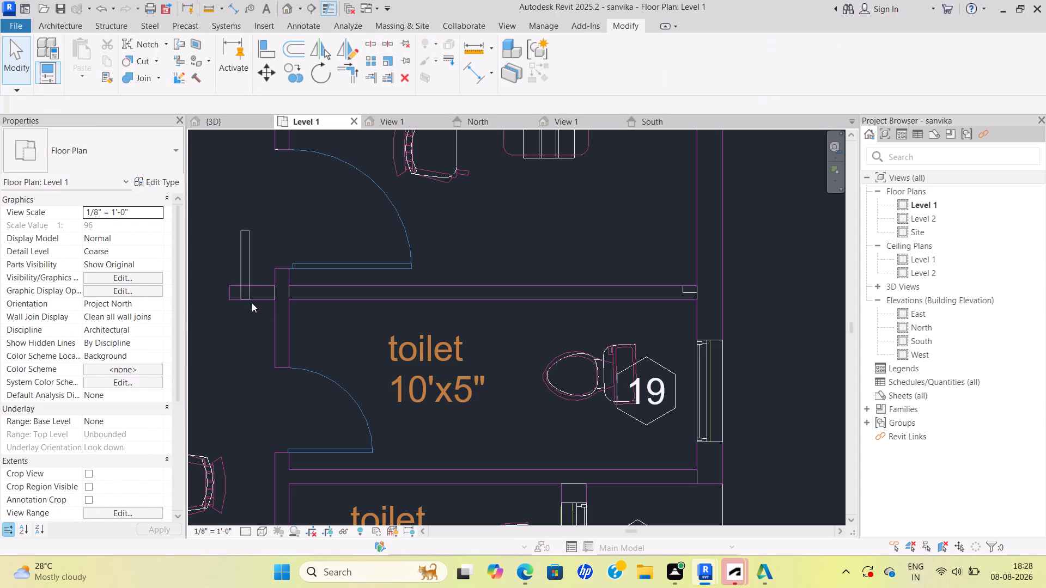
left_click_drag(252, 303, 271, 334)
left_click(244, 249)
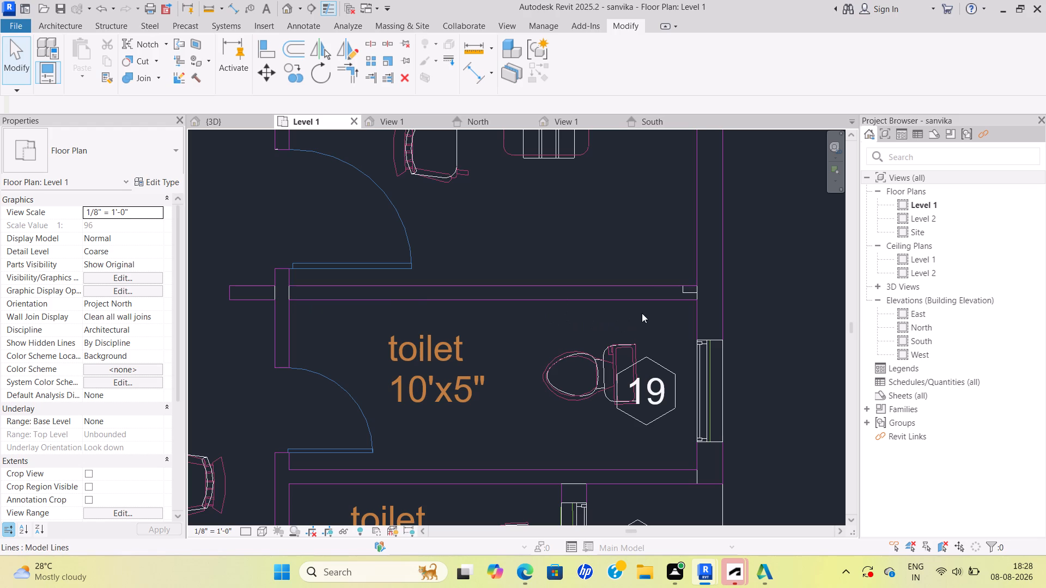
Delete the short 5" wall stub where the manager room and toilet partition meets the exterior wall.
left_click(686, 290)
scroll(691, 294, "up", 5)
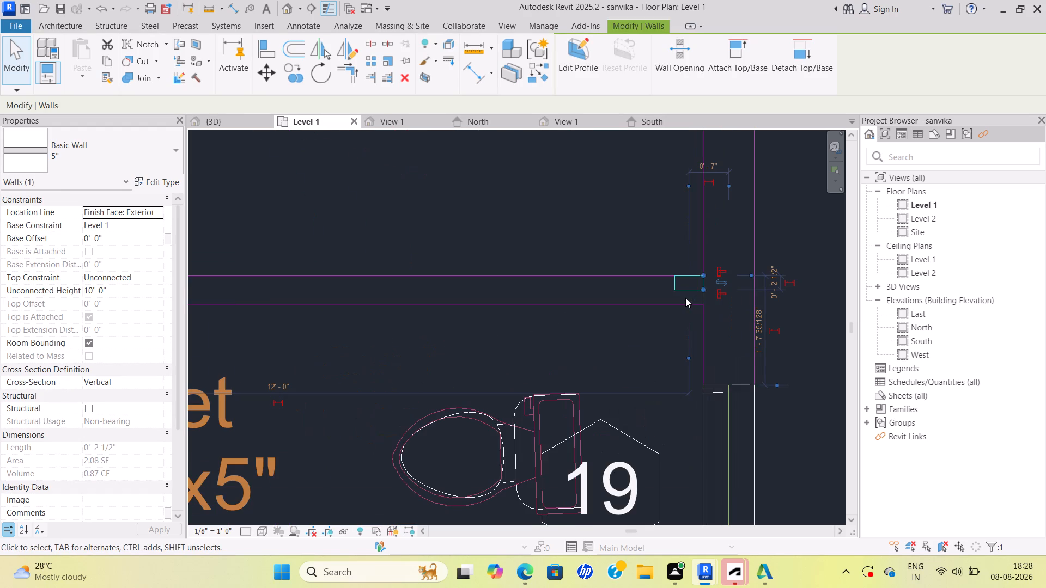
key("Delete")
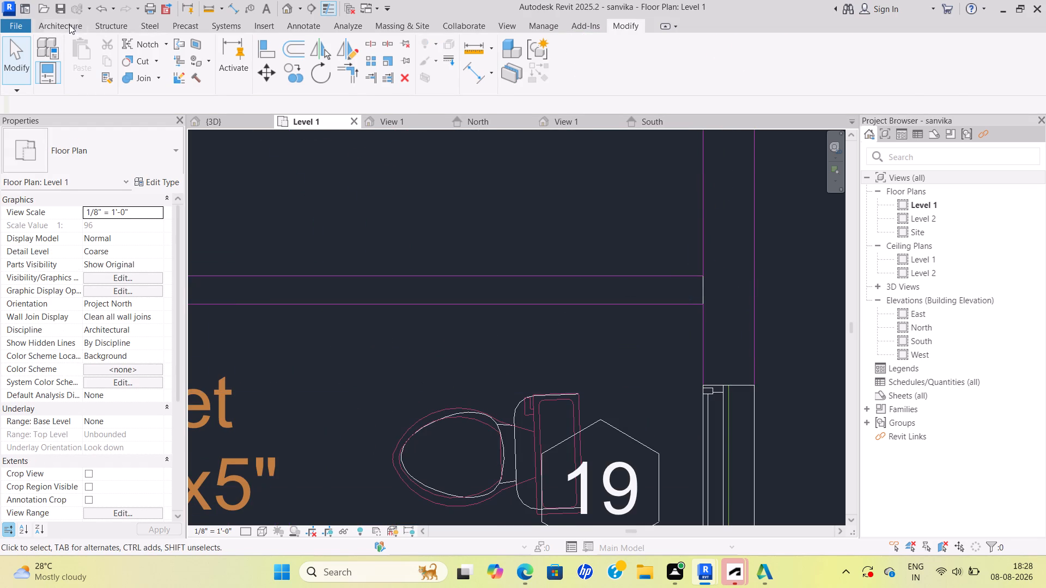
Draw a 10' high double5" architectural wall about 14' long between the manager room and toilet, from the exterior wall to the partition line's end.
left_click(69, 24)
left_click(53, 74)
left_click(78, 102)
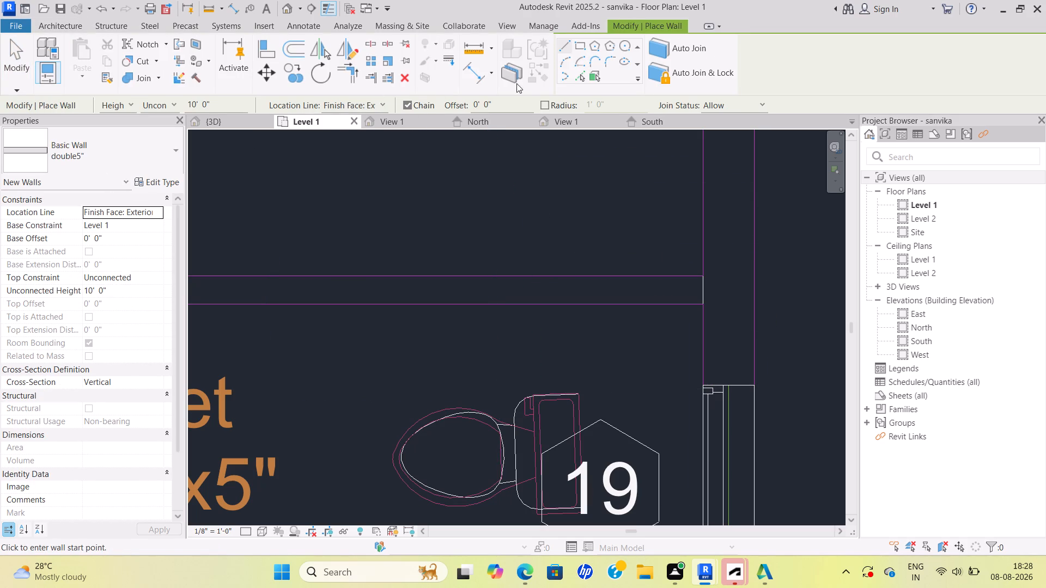
left_click(707, 274)
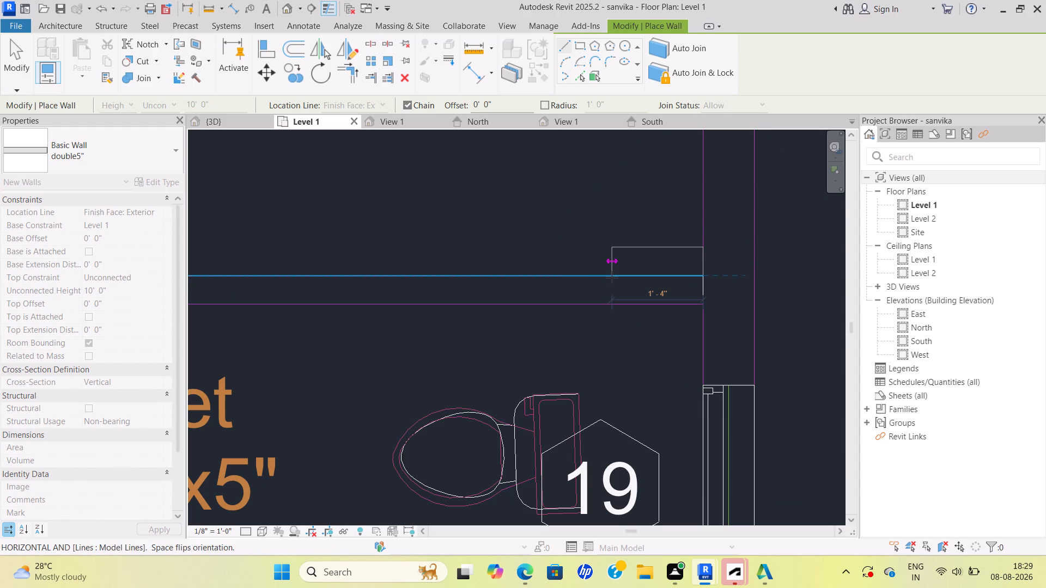
key("space")
scroll(544, 297, "down", 6)
middle_click_drag(518, 286, 640, 276)
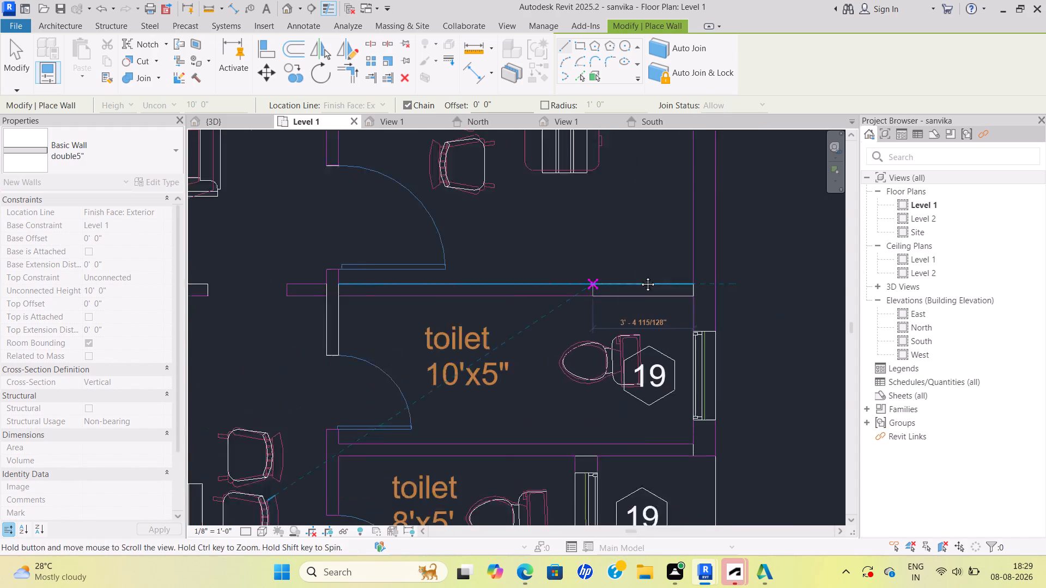
middle_click_drag(640, 276, 651, 276)
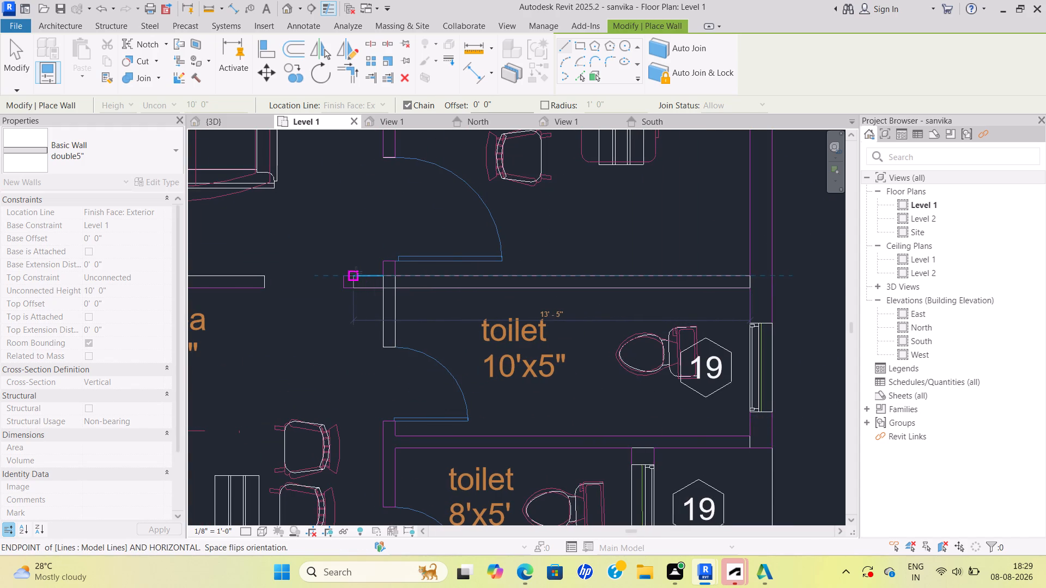
left_click(344, 279)
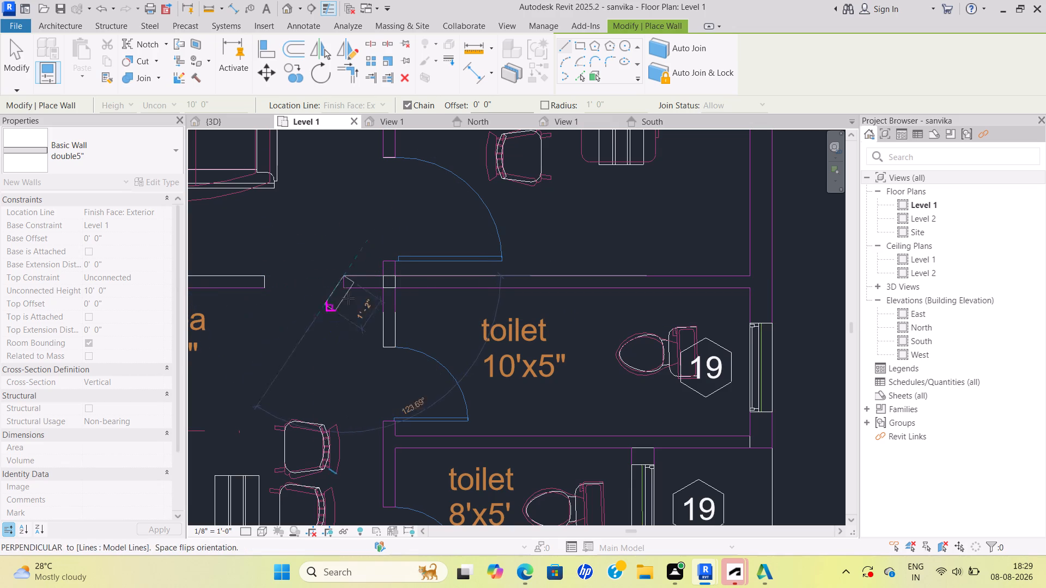
left_click(9, 69)
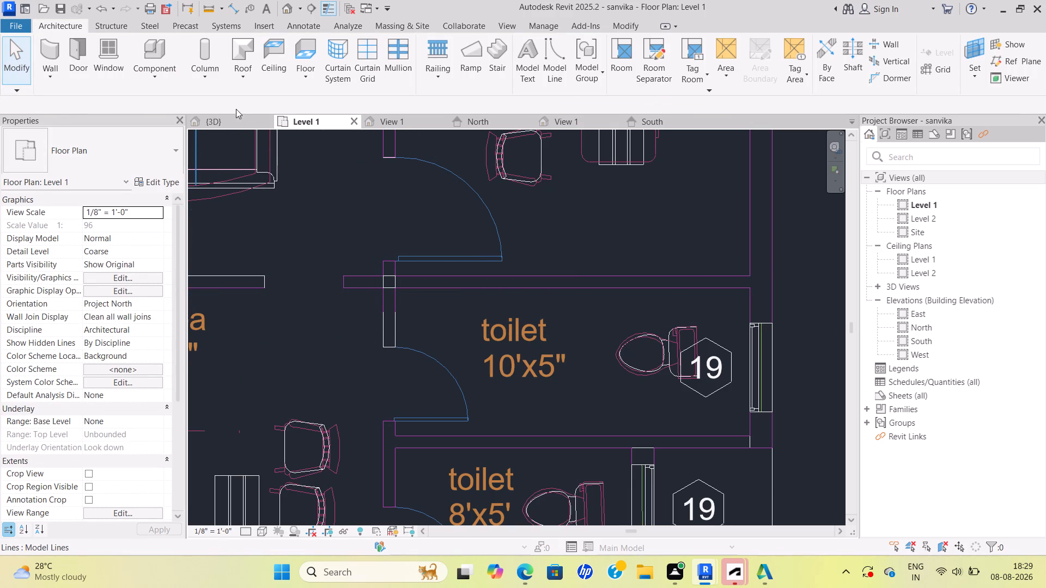
Examine the toilet partitions and surrounding rooms in the 3D view for missing walls.
left_click(222, 121)
scroll(463, 313, "down", 5)
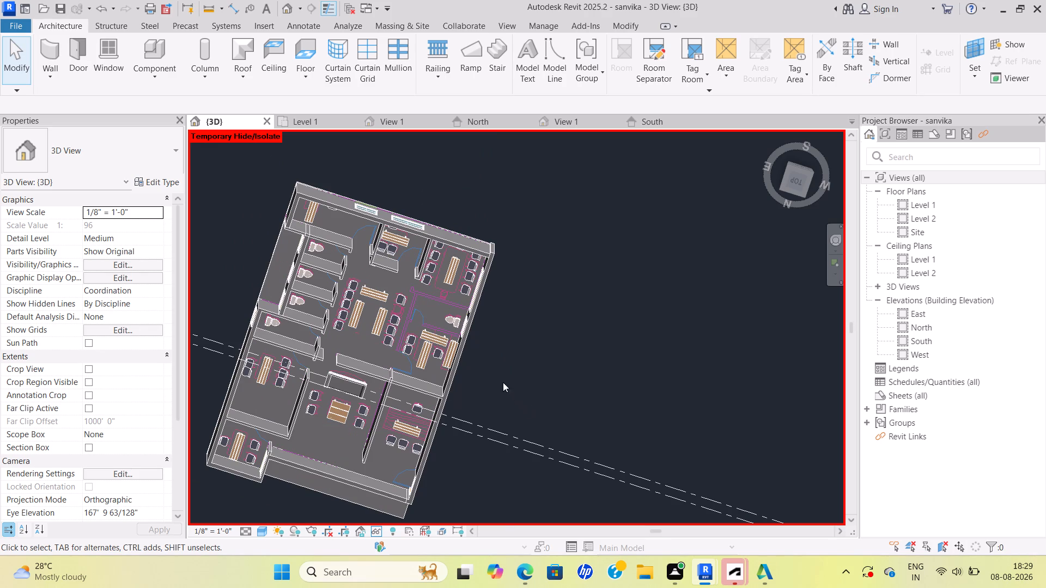
middle_click_drag(449, 372, 490, 224, "shift")
scroll(512, 289, "up", 9)
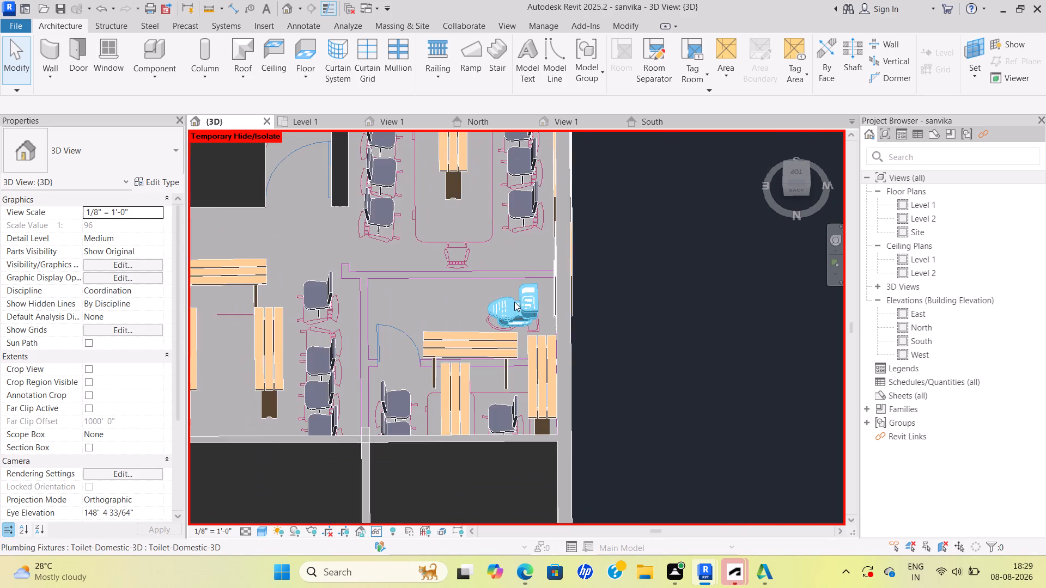
scroll(513, 302, "down", 2)
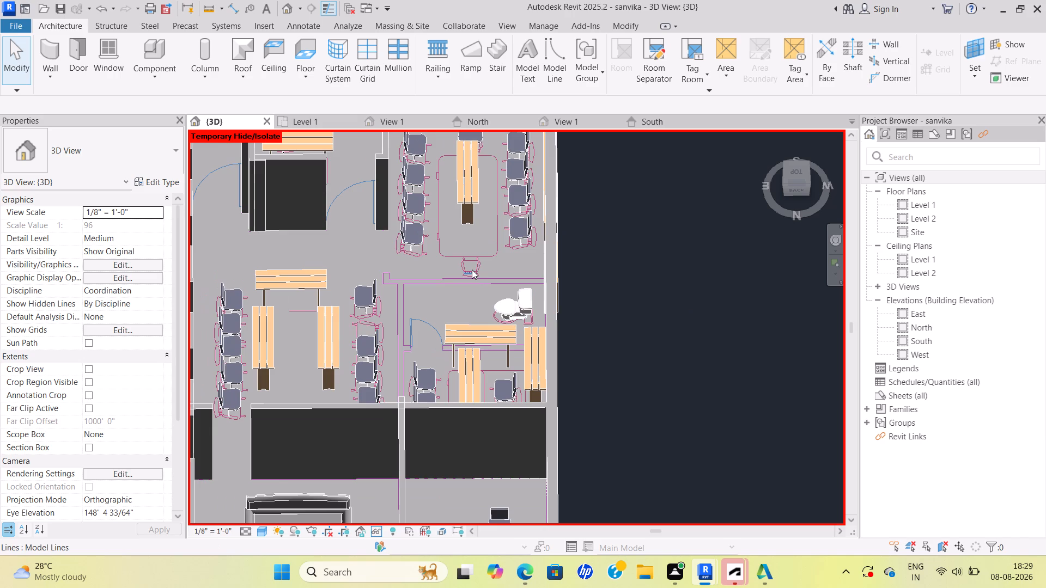
scroll(481, 290, "down", 2)
scroll(481, 287, "up", 8)
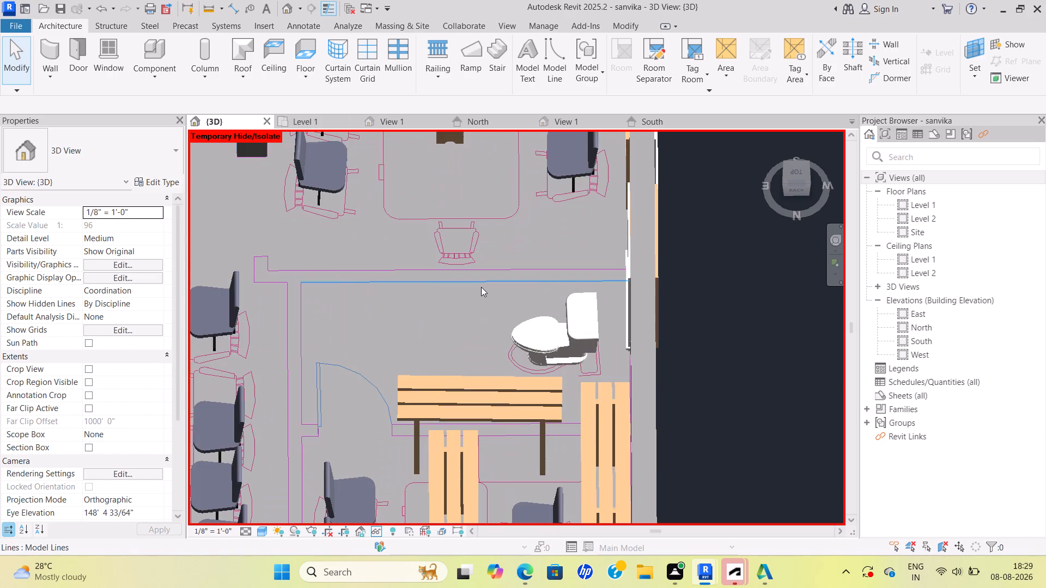
scroll(481, 287, "up", 3)
scroll(483, 286, "down", 2)
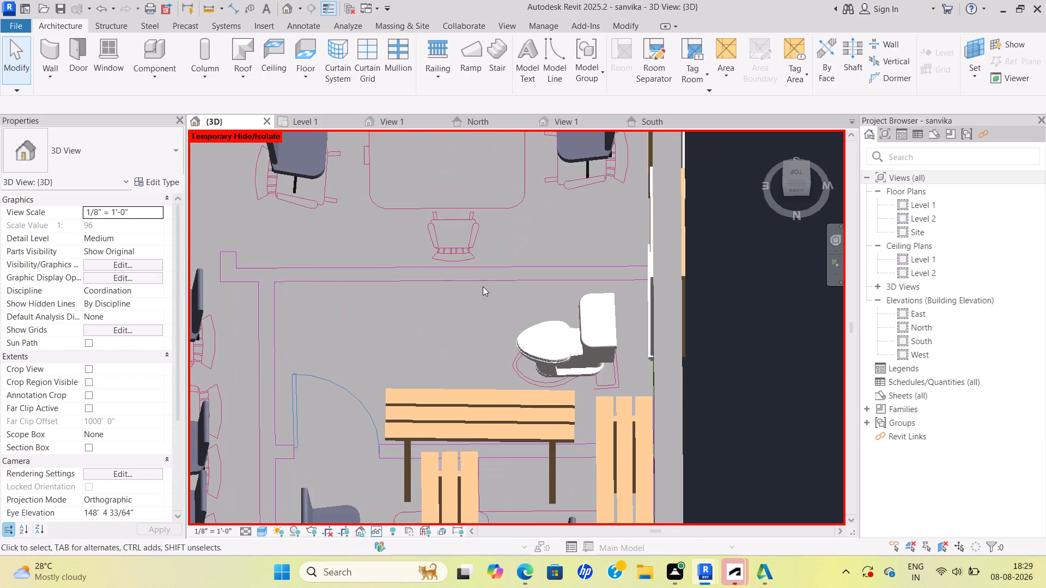
scroll(483, 286, "down", 6)
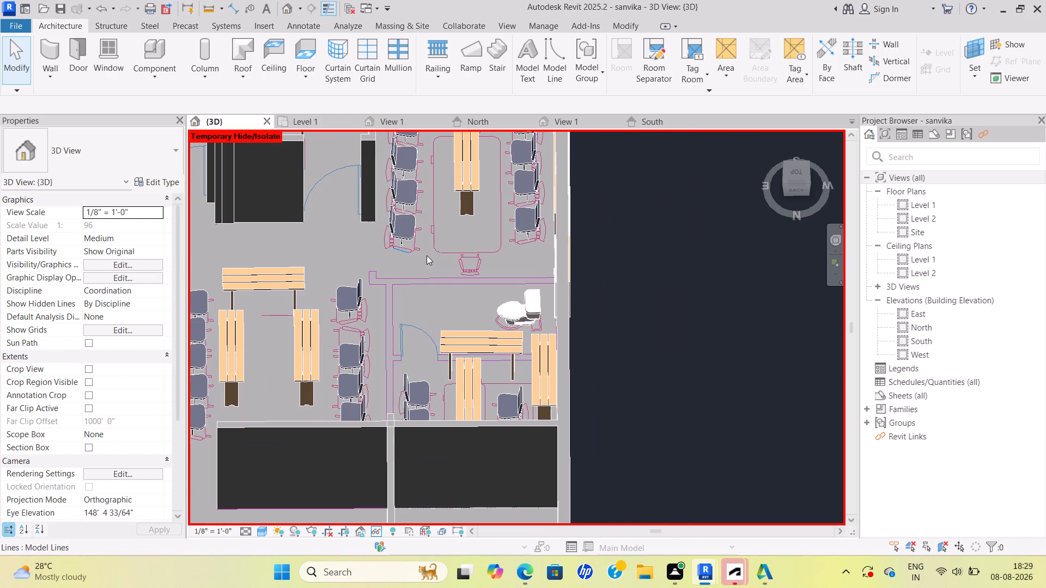
Select the double5" wall between the manager room and toilet in the Level 1 plan and review its instance properties.
left_click(330, 125)
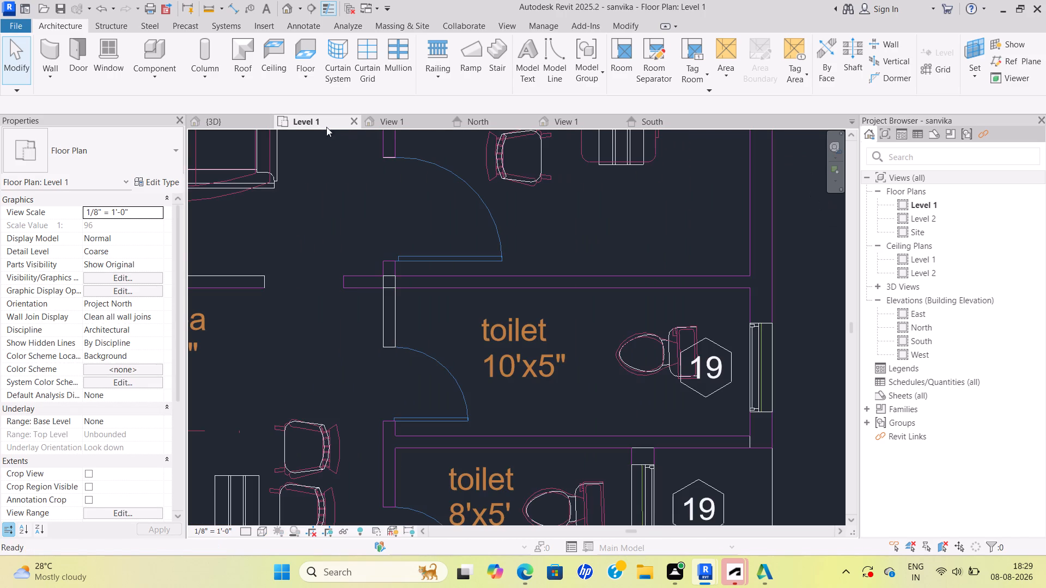
left_click(440, 285)
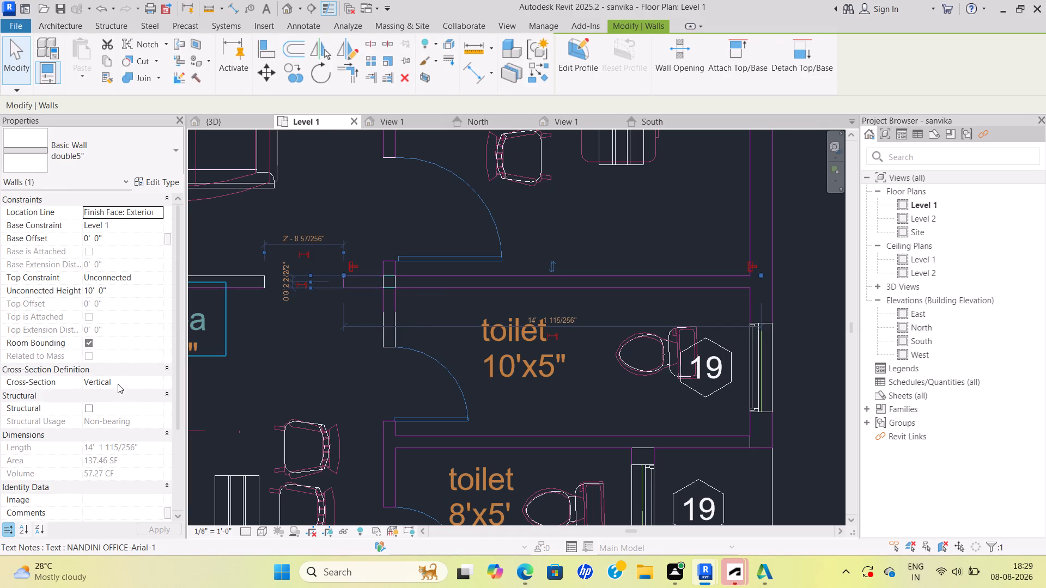
scroll(126, 408, "down", 8)
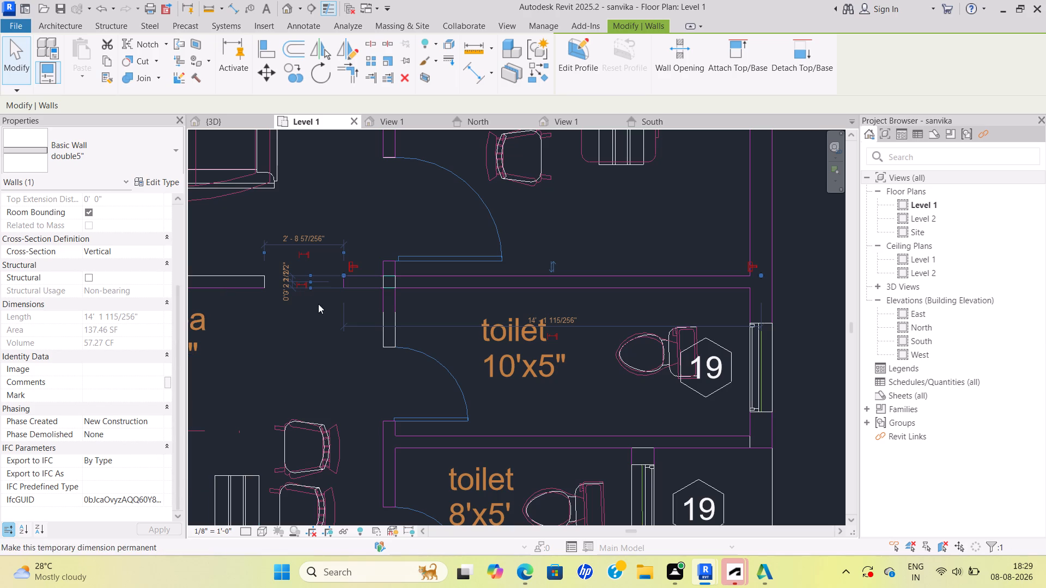
Limit the Level 1 plan's visibility and graphics category list to Architecture and review the model categories.
type("vr")
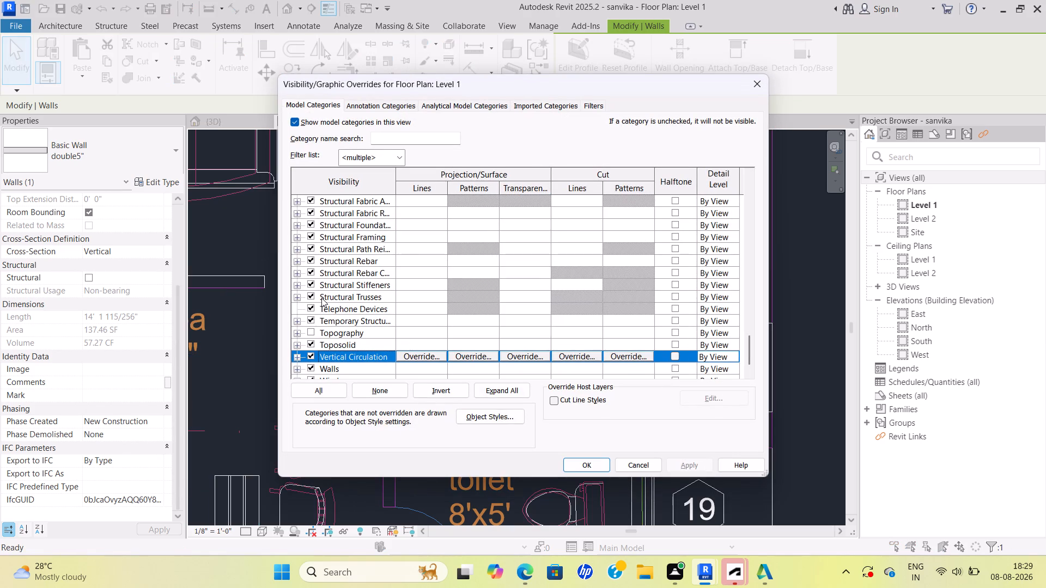
left_click(395, 156)
left_click(367, 171)
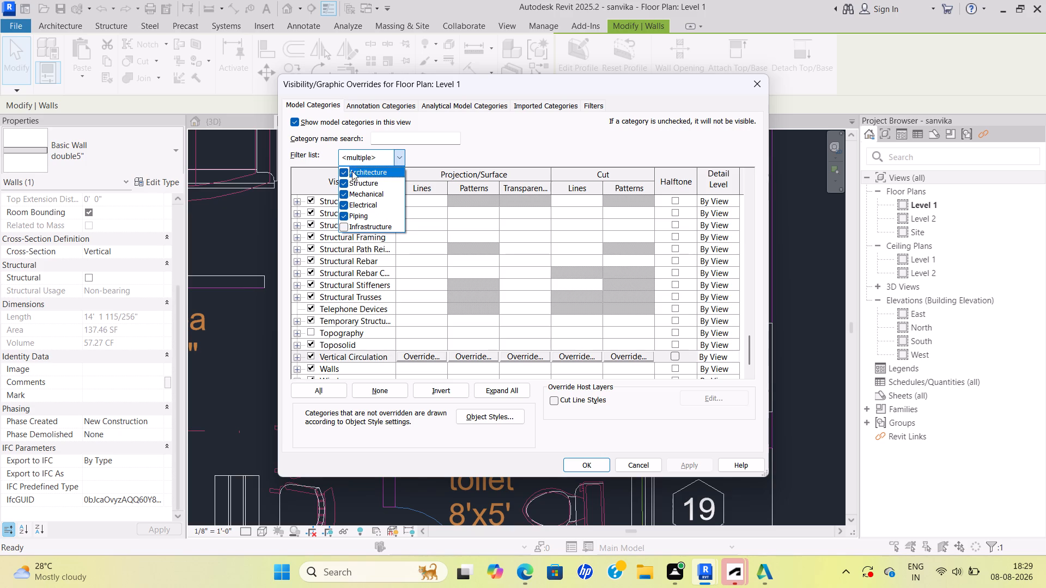
left_click(345, 171)
double_click(346, 183)
left_click(346, 194)
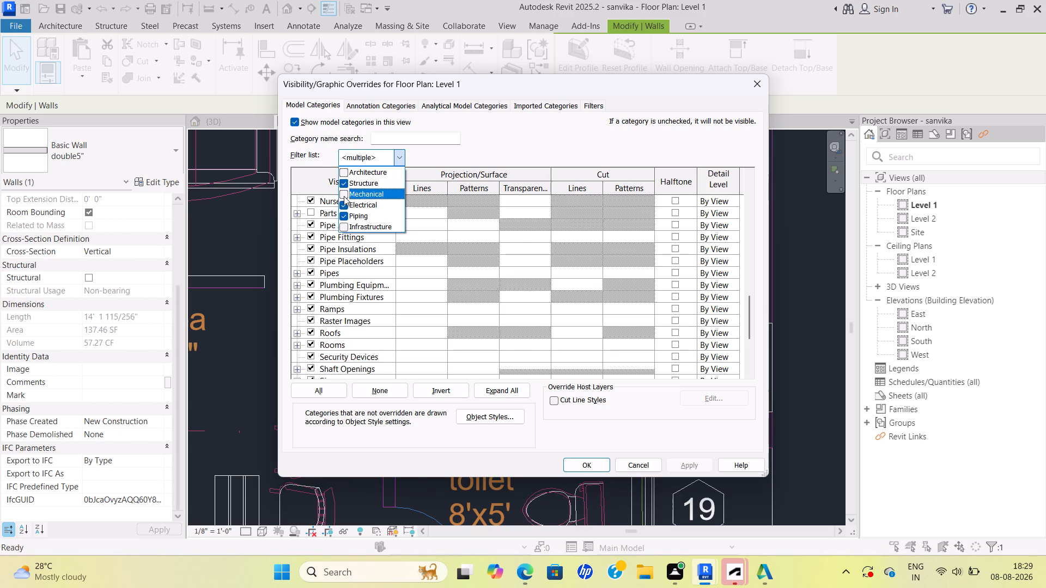
left_click(340, 203)
left_click(340, 211)
left_click(342, 191)
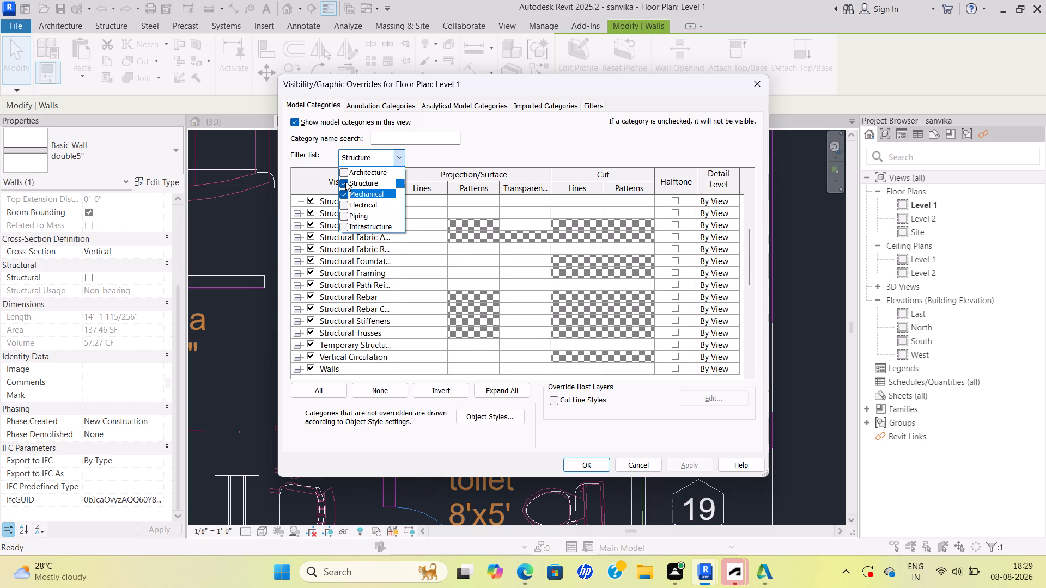
left_click(345, 183)
left_click(343, 192)
left_click(347, 171)
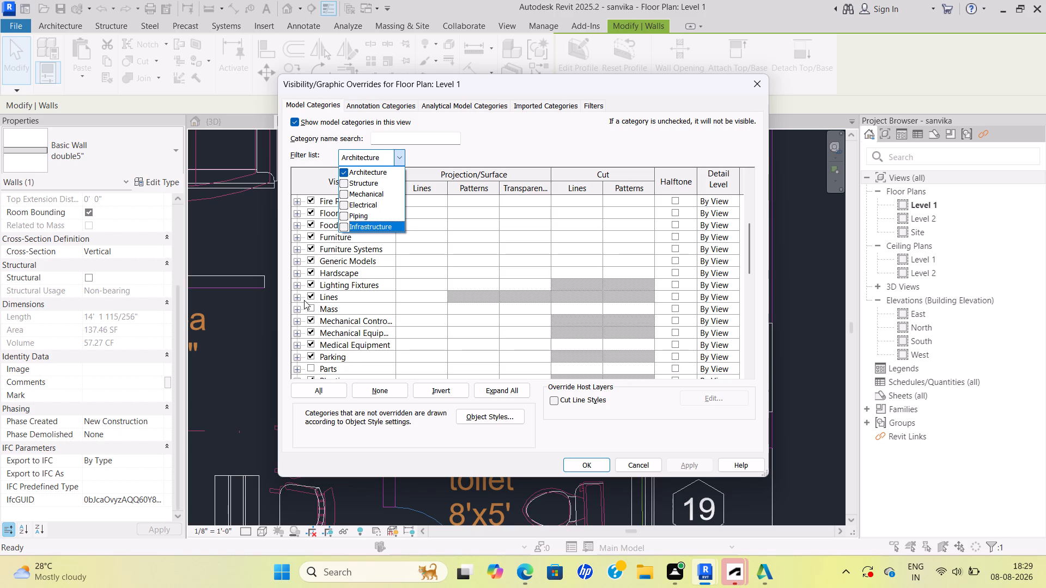
left_click(403, 153)
scroll(345, 248, "down", 10)
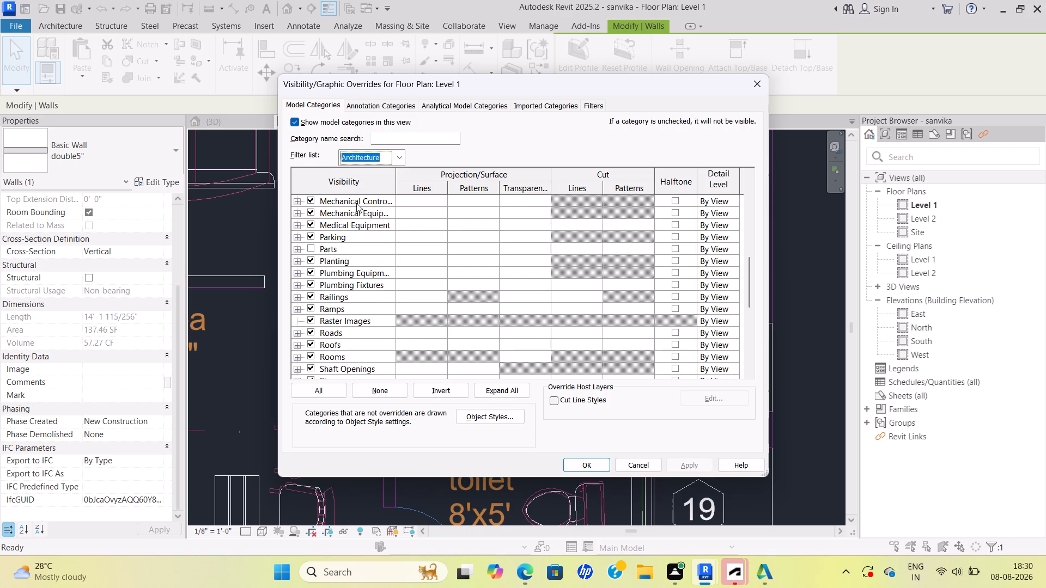
scroll(479, 222, "up", 8)
Search the model categories for walls and check their visibility settings in the Level 1 plan.
left_click(421, 140)
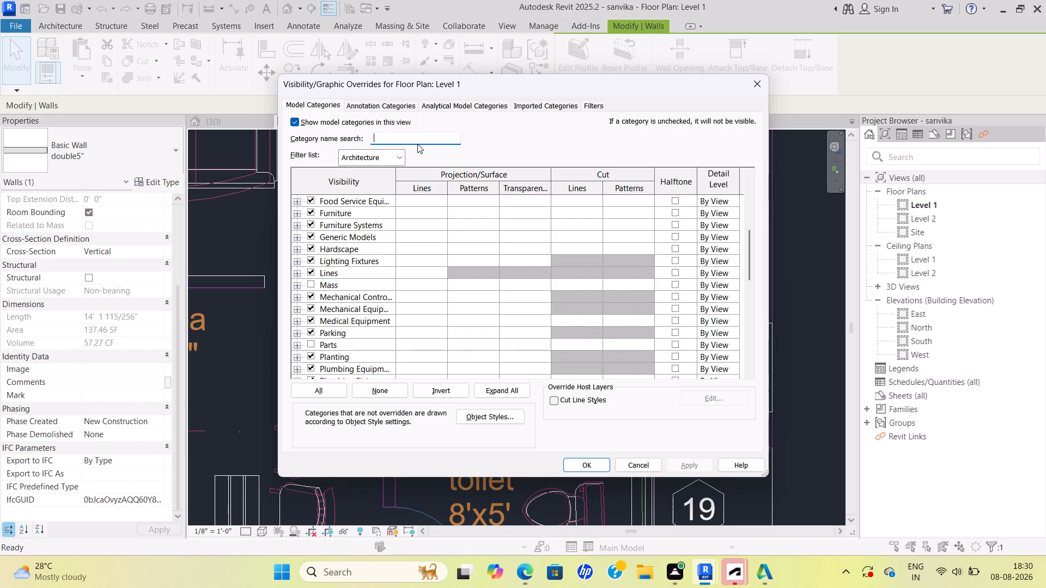
type("wa")
key("l")
type("ls")
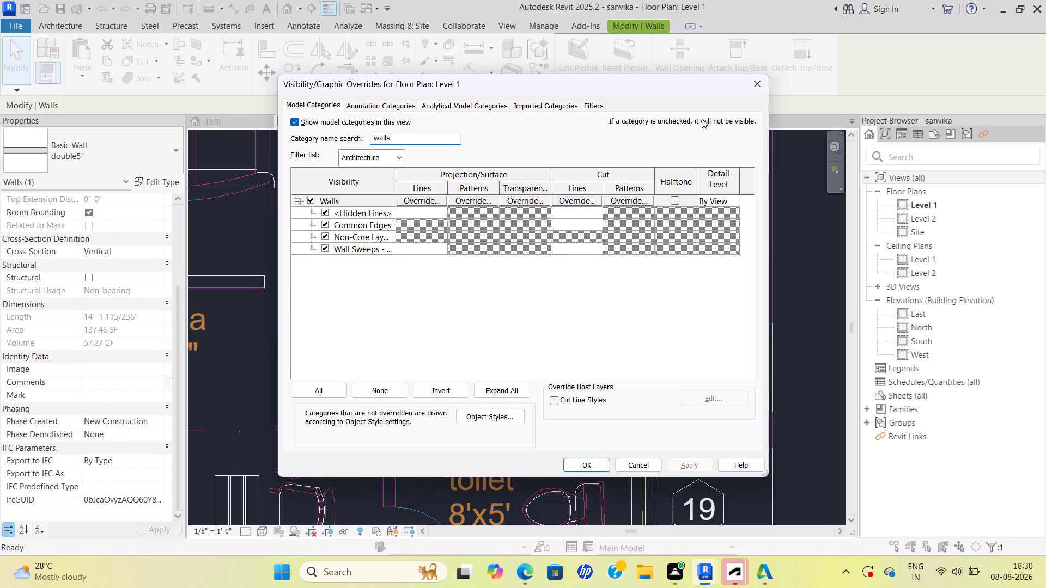
left_click(593, 465)
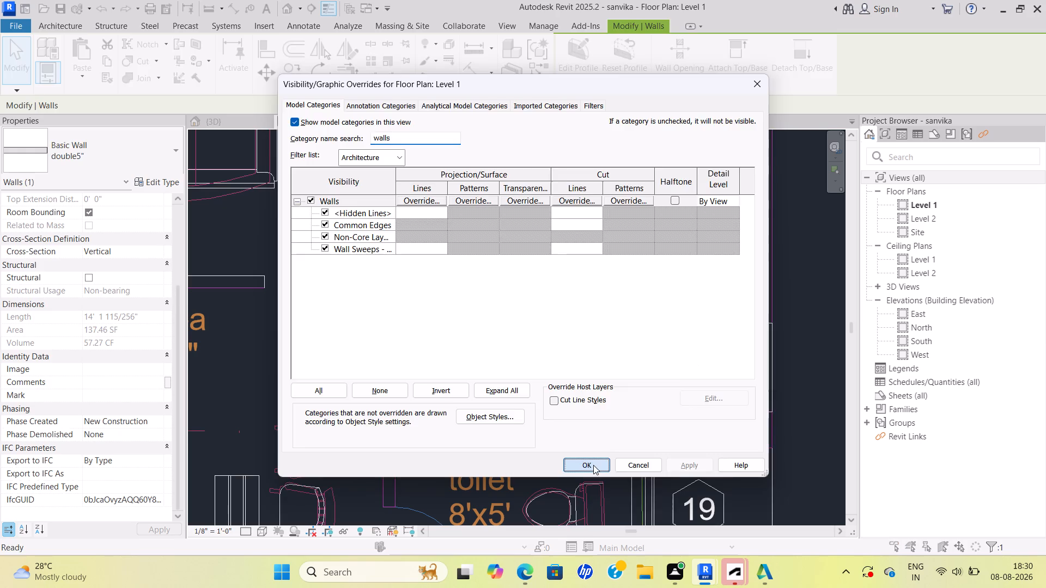
left_click(413, 287)
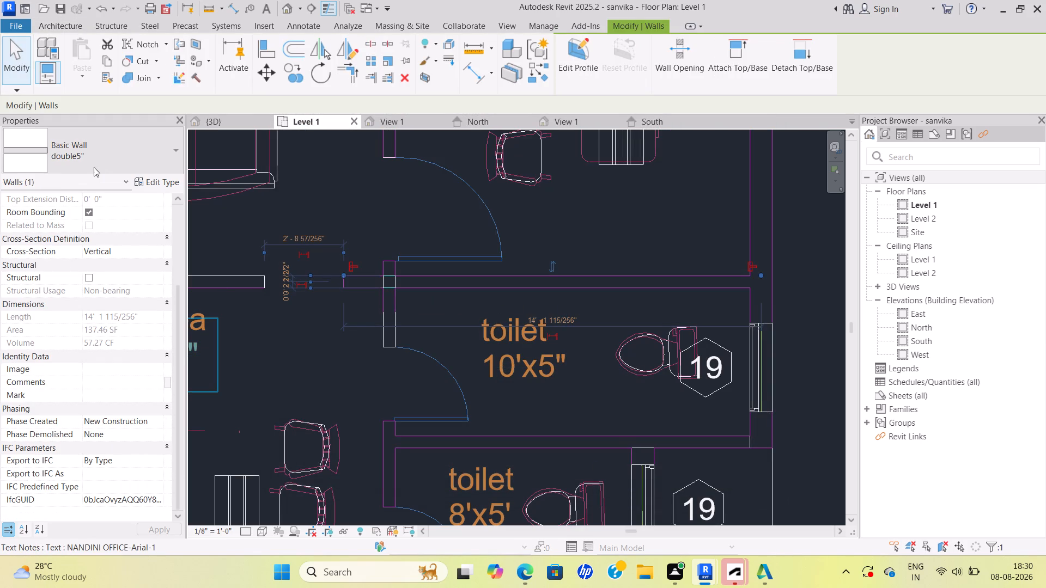
Open the material selection for the structure layer of the double5" wall type.
scroll(131, 219, "down", 4)
scroll(101, 444, "down", 3)
left_click(159, 182)
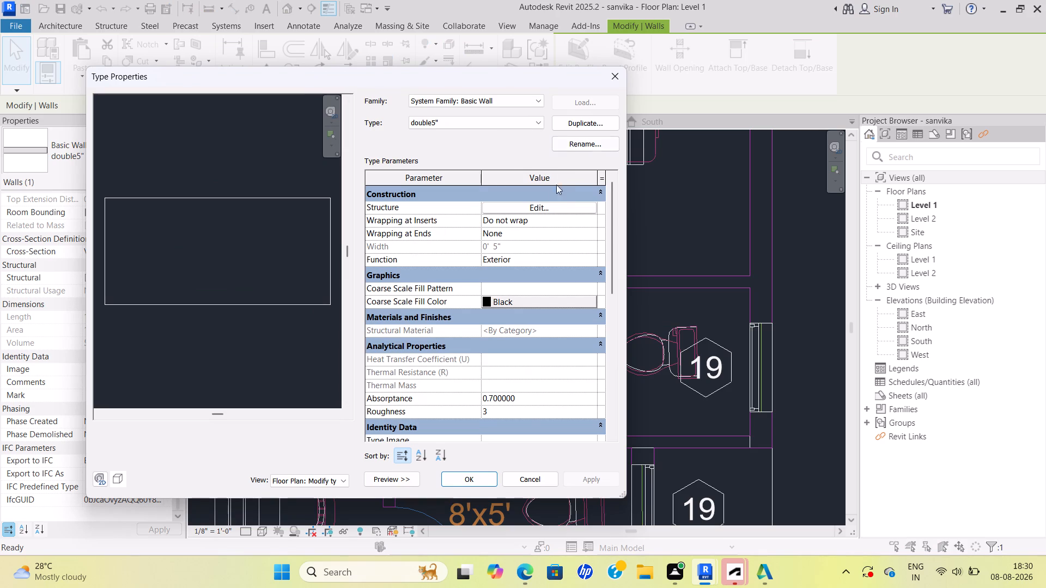
left_click(546, 205)
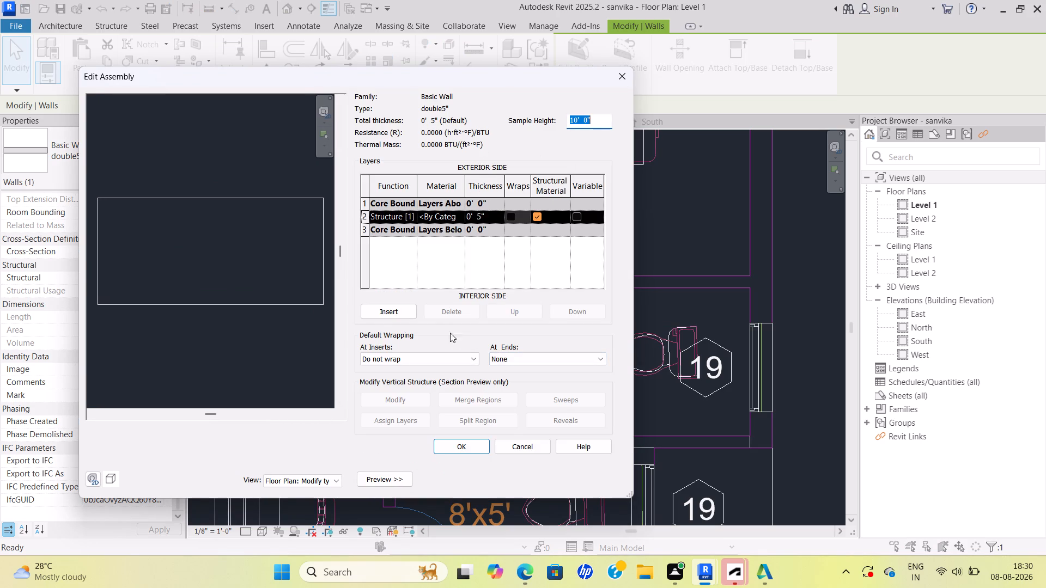
left_click(451, 213)
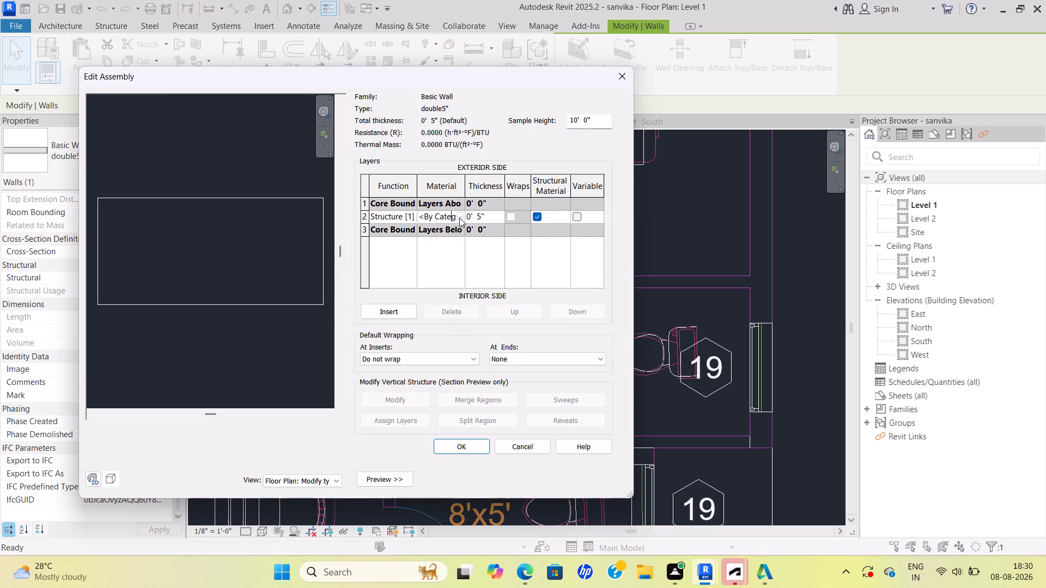
left_click(460, 216)
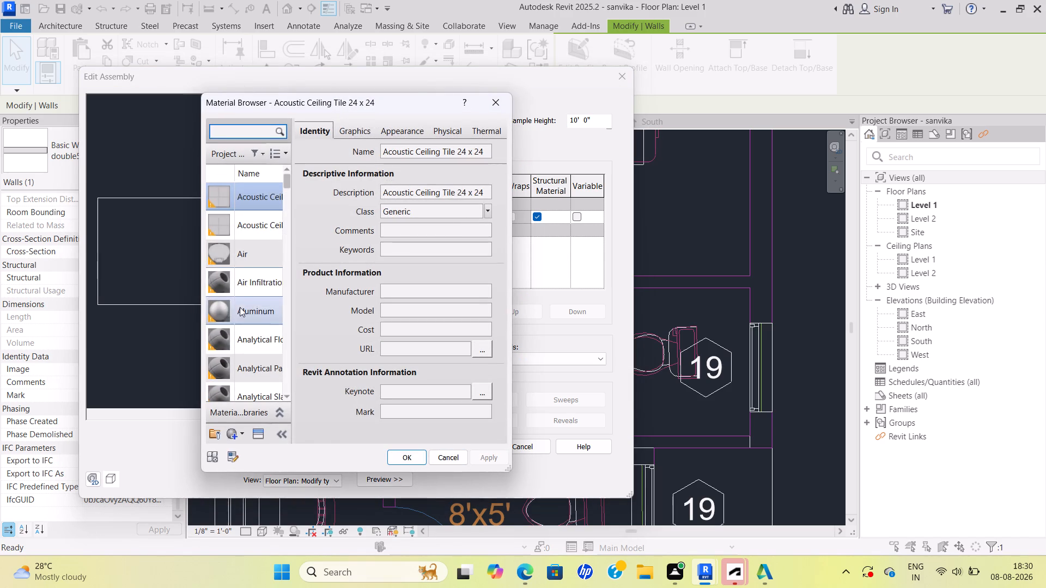
Browse the project materials for one that suits the double5" wall's structure layer.
scroll(238, 315, "down", 8)
scroll(242, 319, "up", 2)
scroll(247, 356, "down", 3)
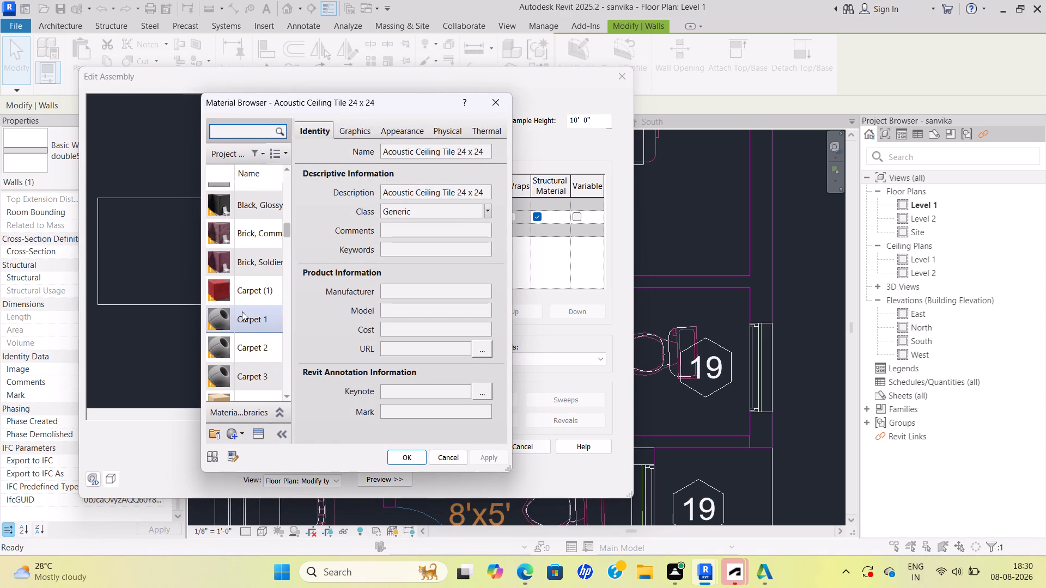
scroll(252, 287, "down", 17)
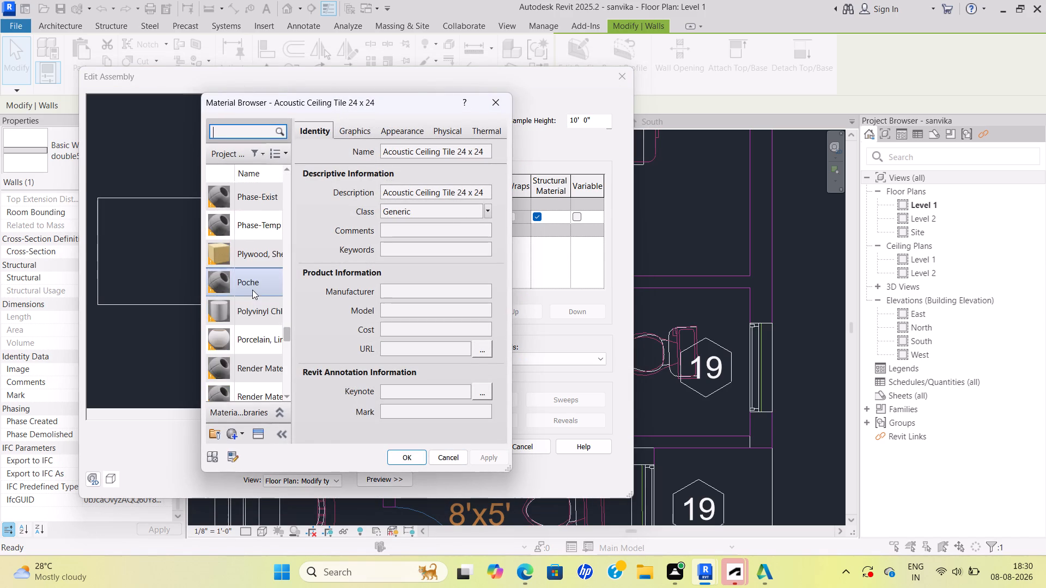
scroll(252, 290, "down", 17)
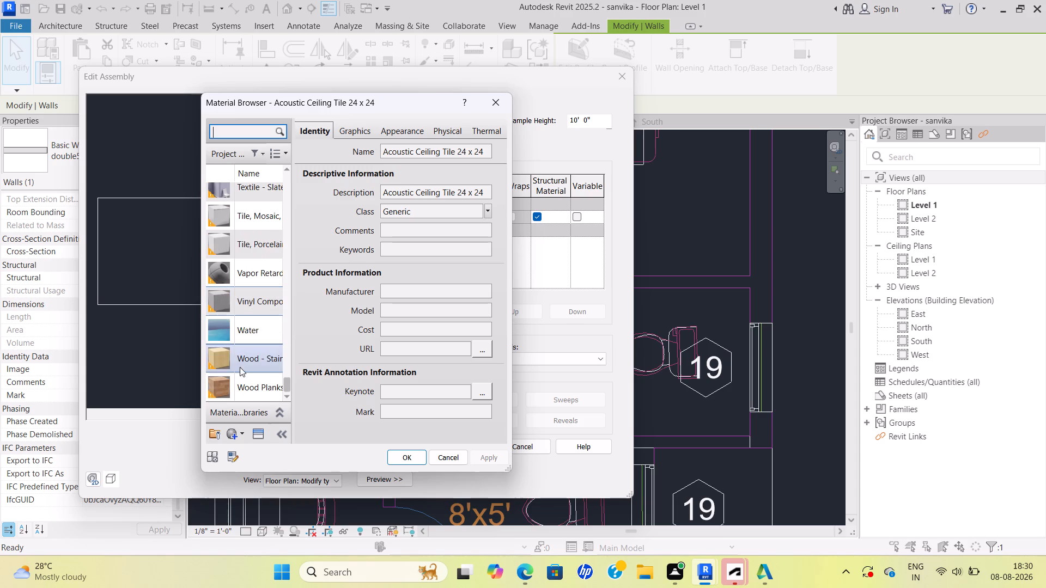
scroll(237, 351, "up", 17)
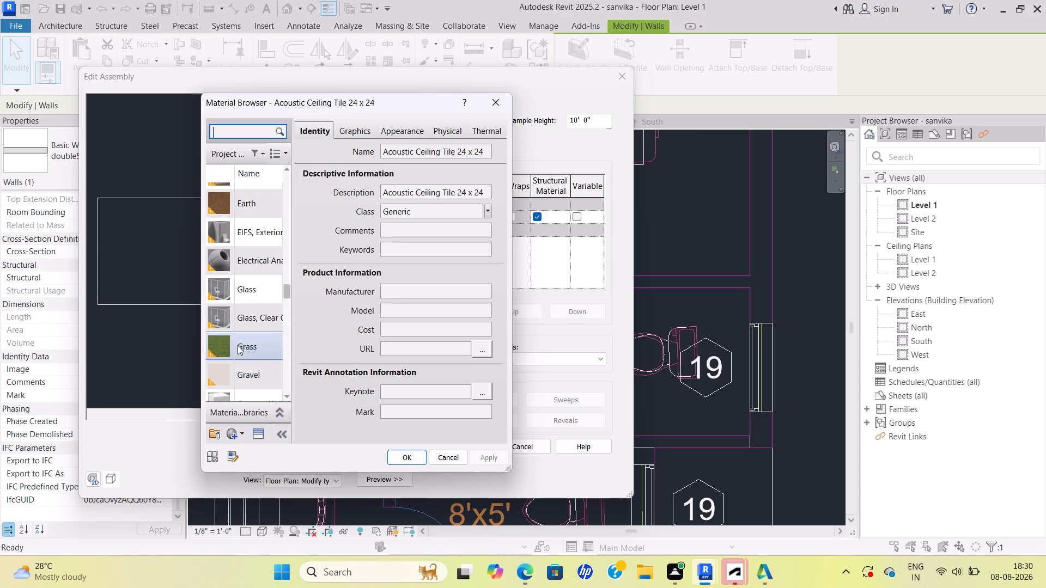
scroll(238, 345, "up", 13)
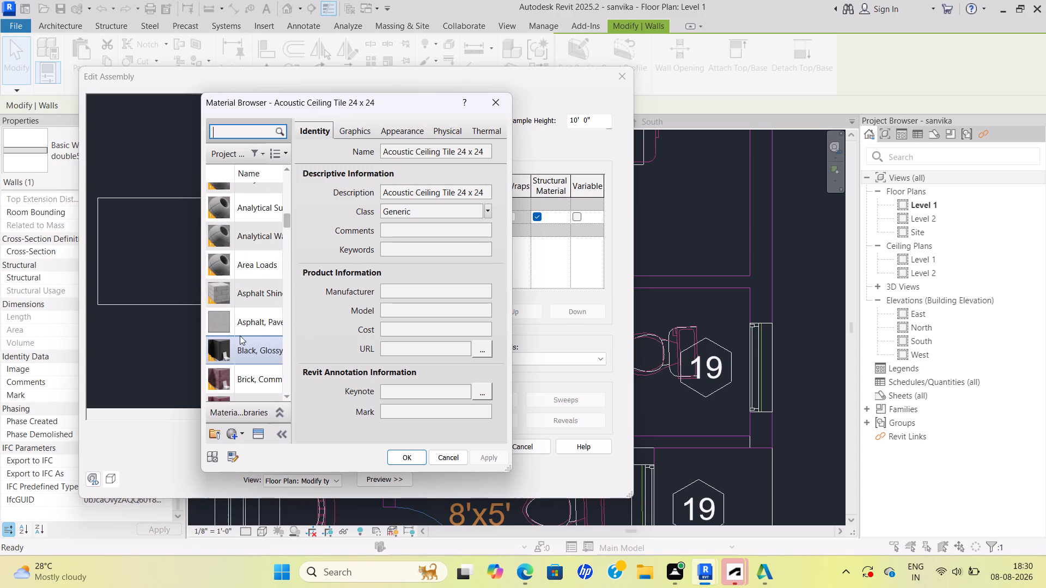
scroll(240, 335, "up", 14)
scroll(241, 330, "down", 5)
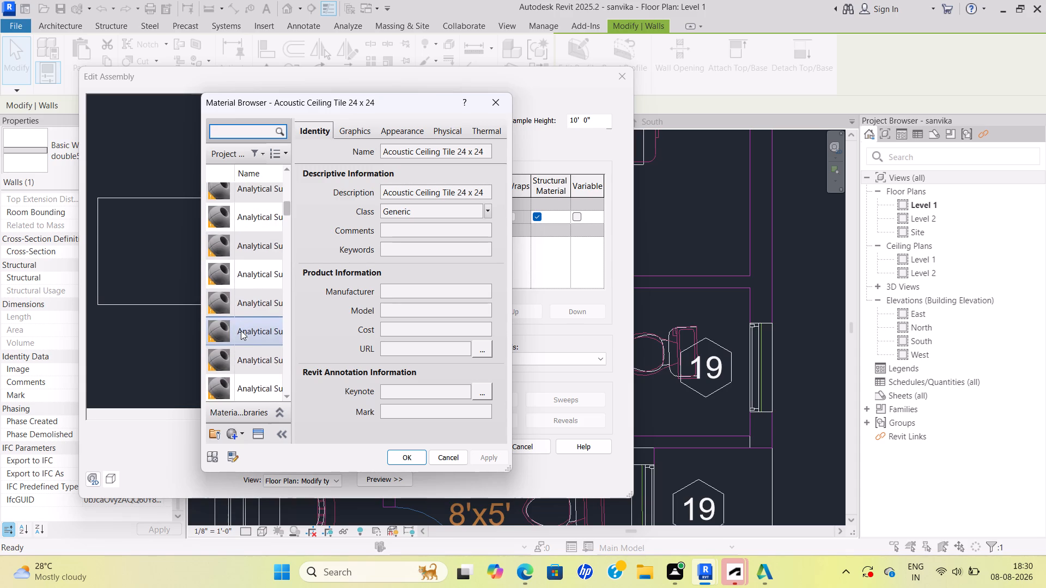
scroll(241, 330, "down", 5)
scroll(239, 221, "up", 2)
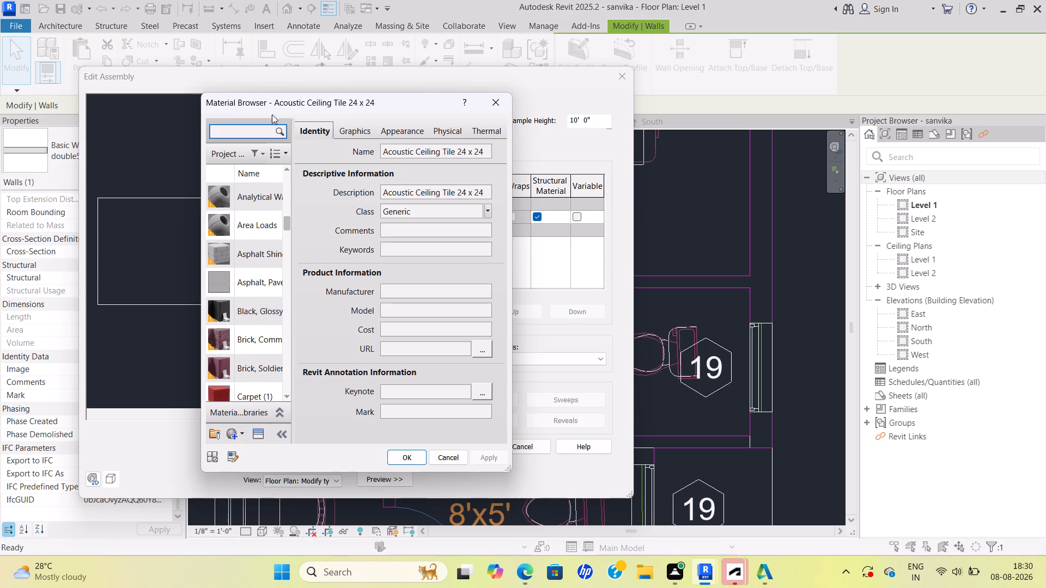
Assign Brick, Common with render appearance shading to the double5" wall type's structure layer and apply the type change.
left_click(254, 134)
key("b")
key("r")
key("i")
key("c")
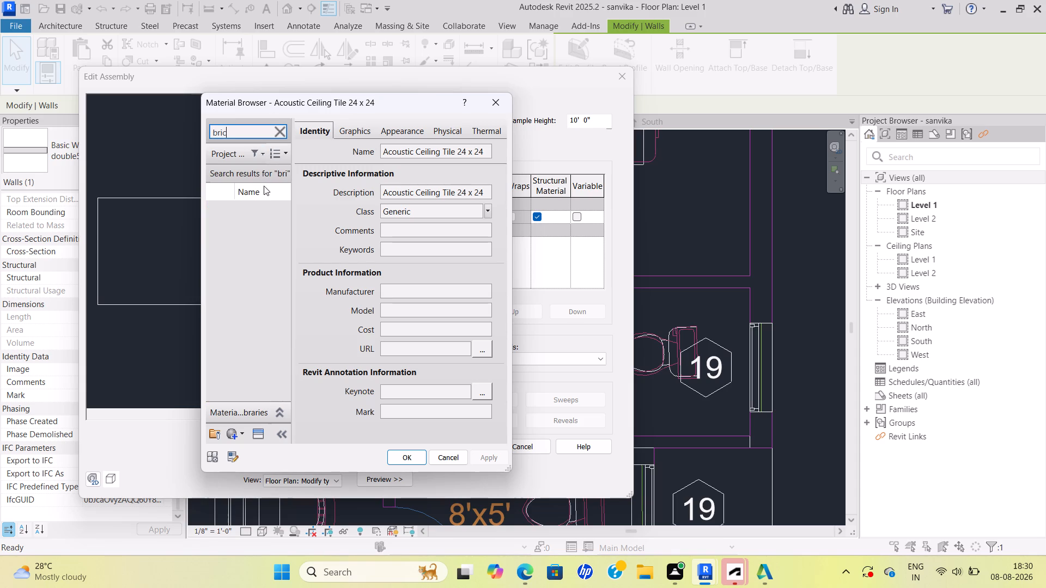
key("k")
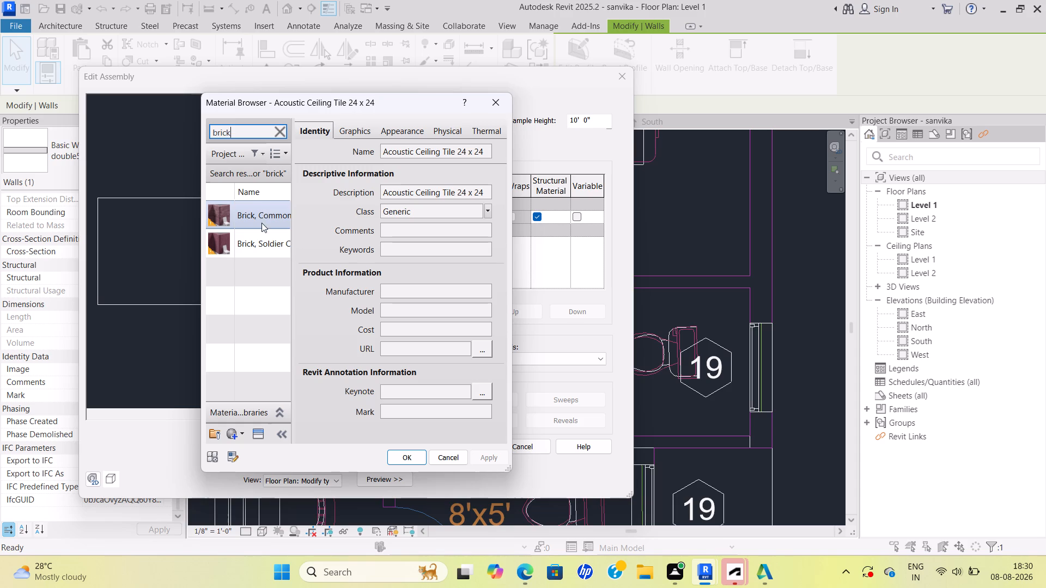
left_click(262, 212)
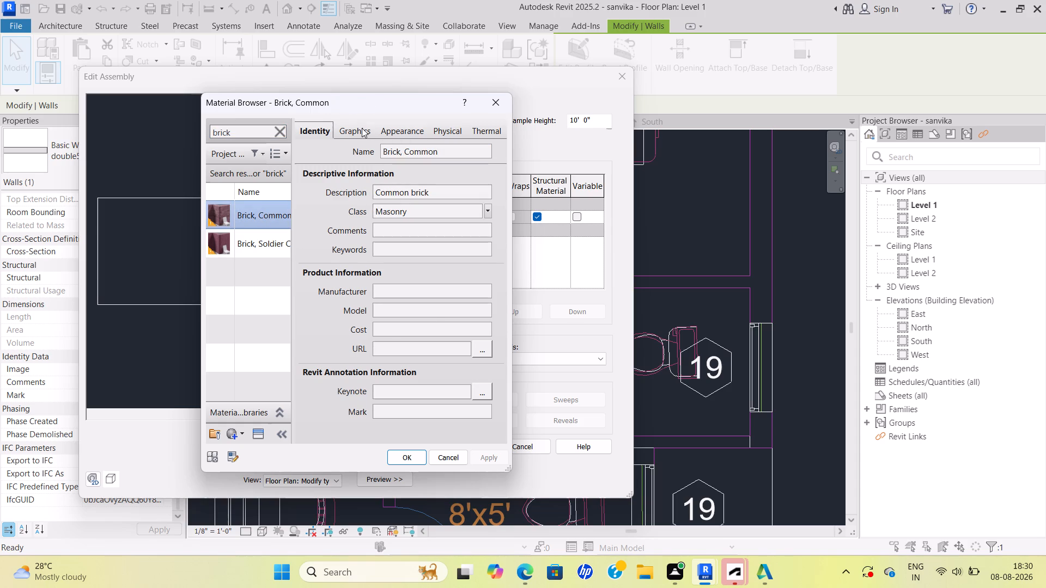
left_click(362, 128)
left_click(384, 164)
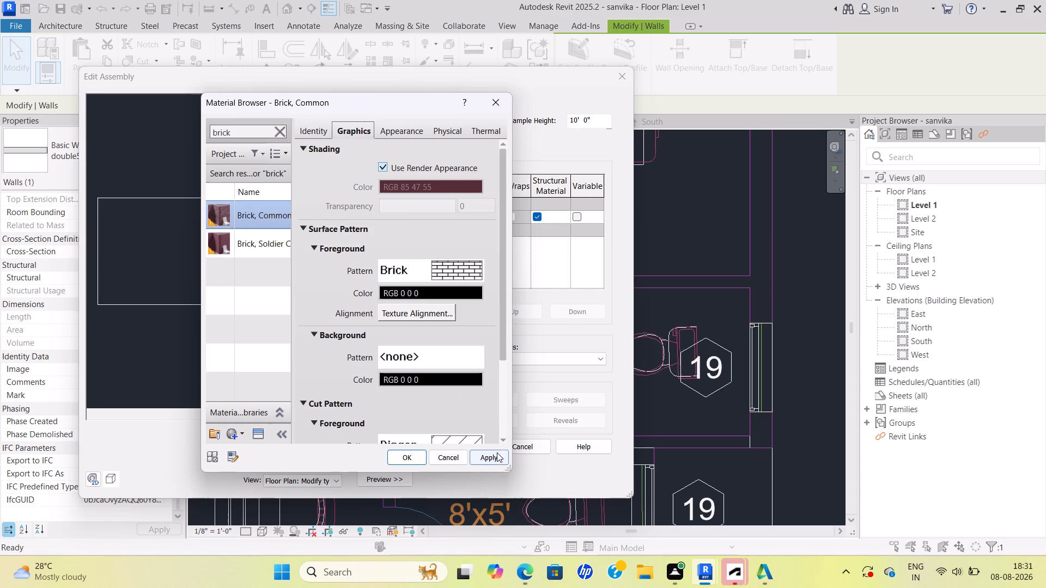
left_click(496, 455)
left_click(414, 463)
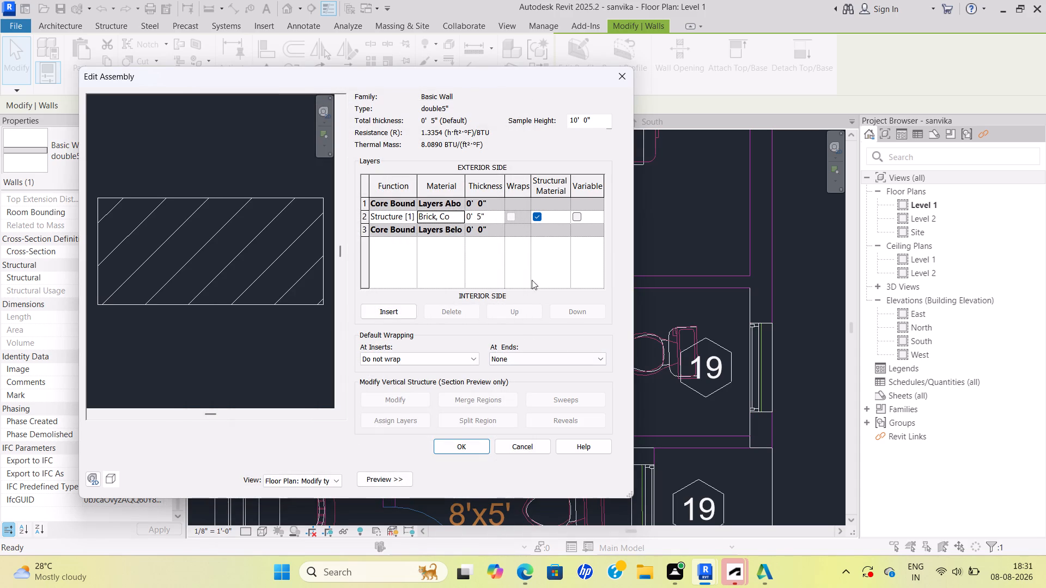
left_click(396, 481)
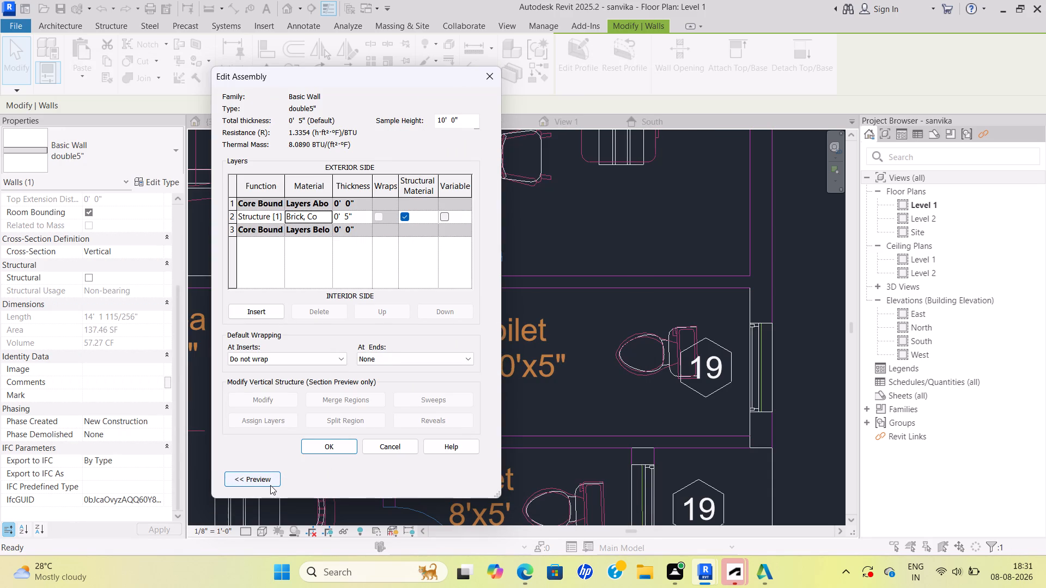
left_click(275, 475)
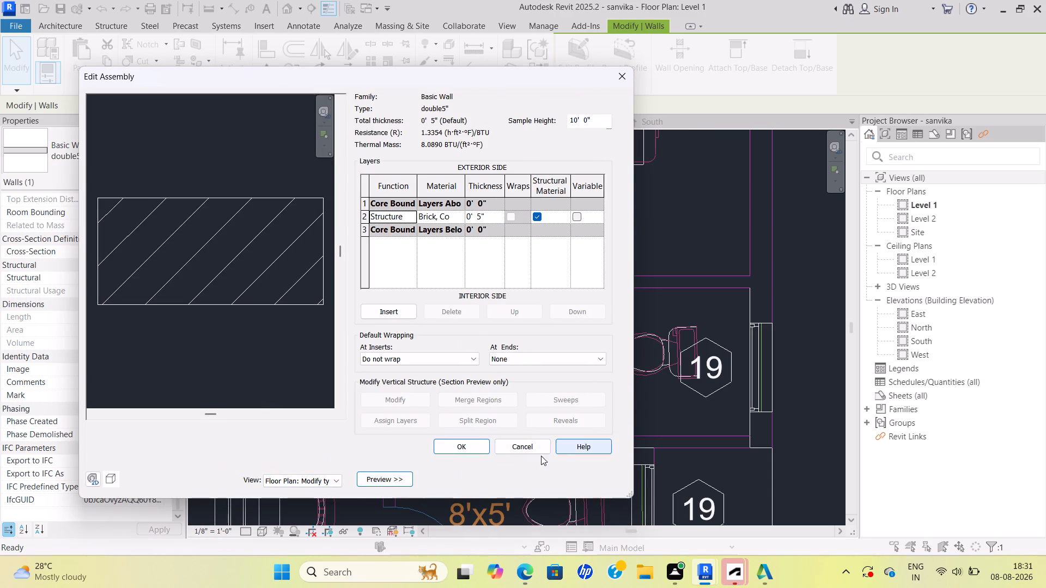
left_click(481, 451)
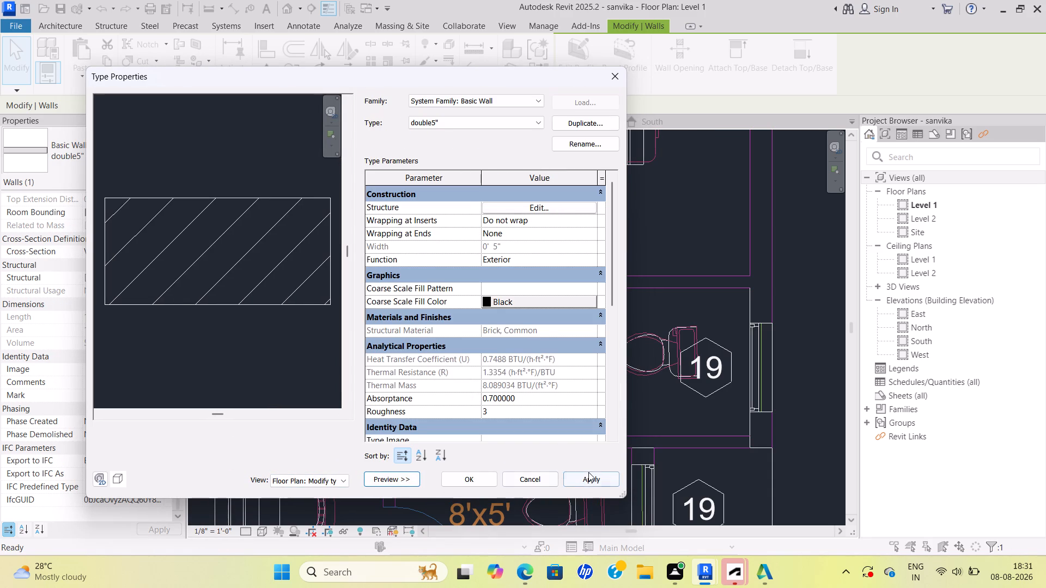
left_click(588, 480)
left_click(466, 478)
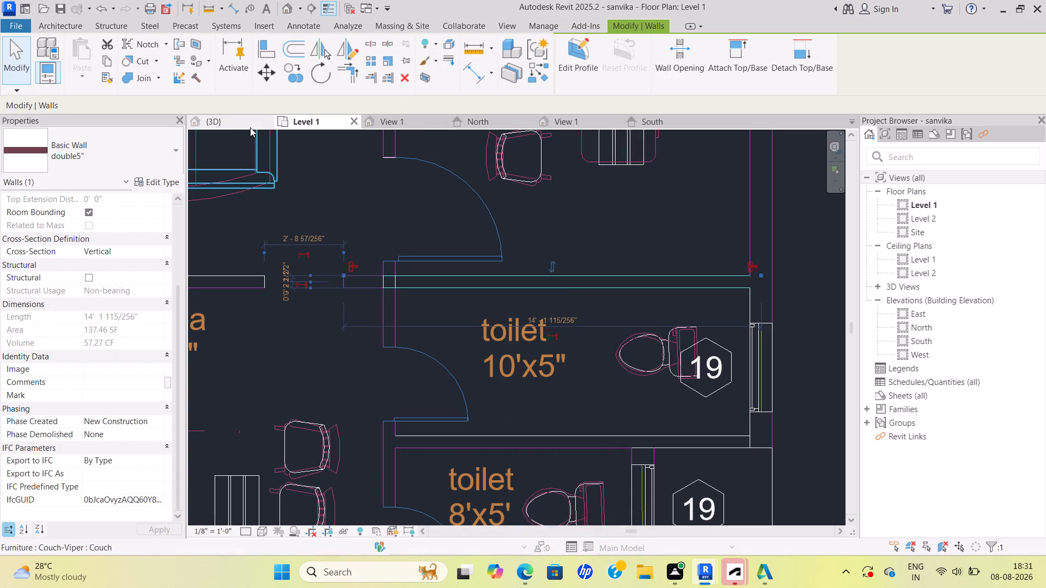
Inspect the double5" toilet partition walls and the neighbouring rooms in the 3D view.
left_click(236, 122)
scroll(417, 266, "down", 5)
middle_click_drag(481, 263, 491, 302)
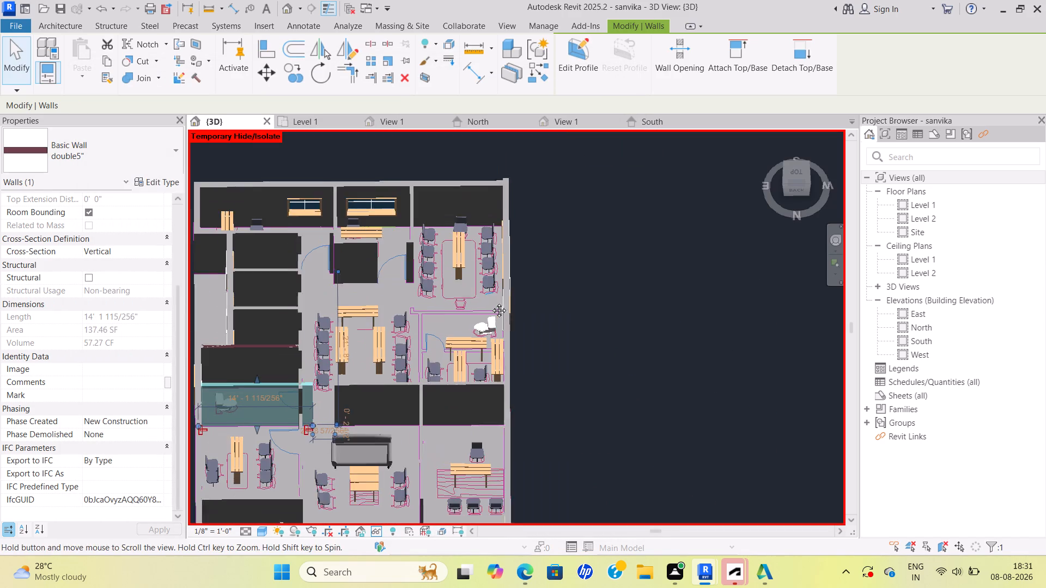
middle_click_drag(491, 302, 503, 315)
left_click(619, 286)
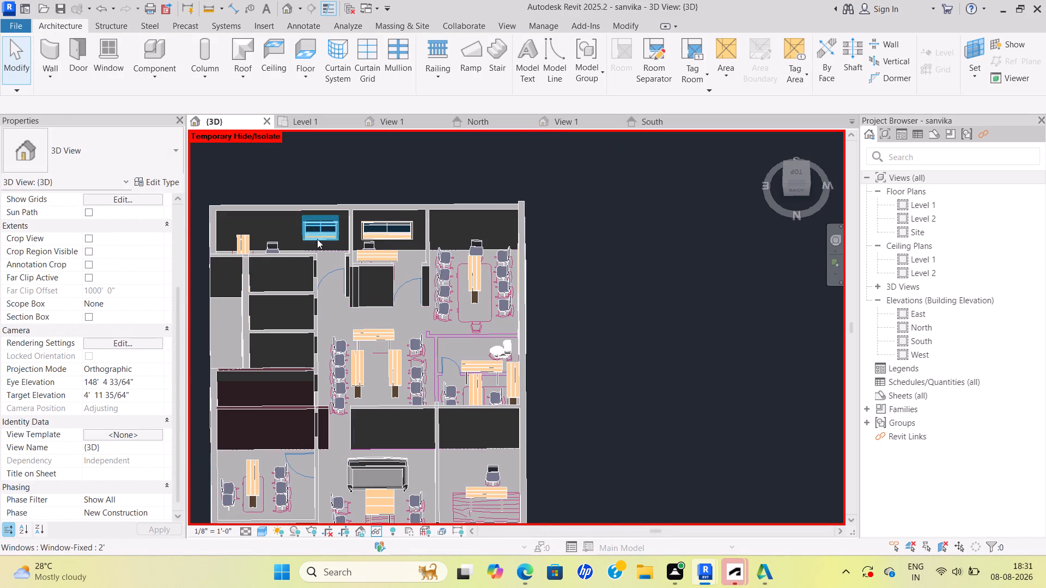
scroll(366, 297, "up", 4)
middle_click_drag(411, 316, 421, 285)
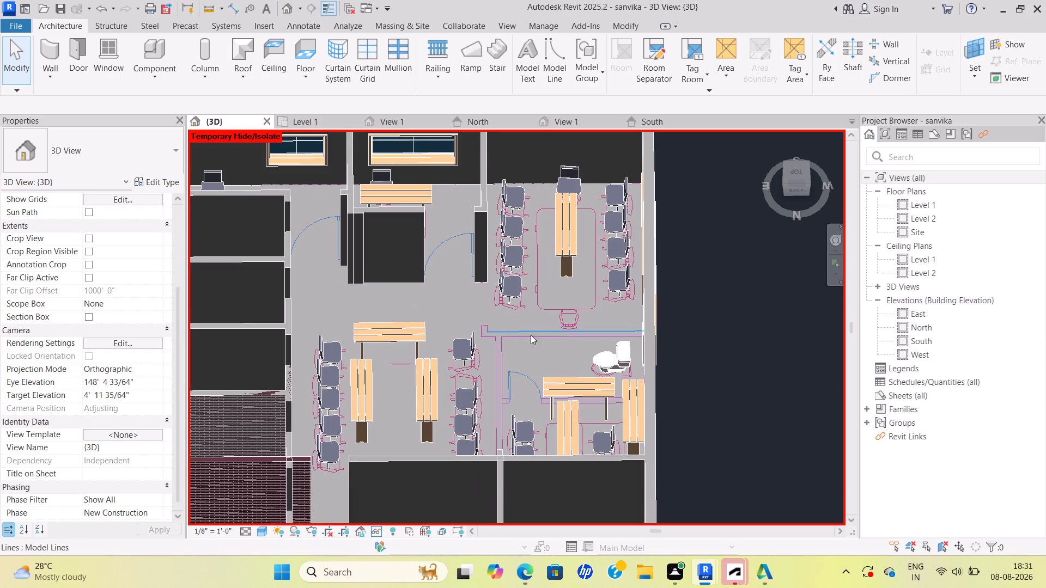
Inspect the working area and the neighbouring toilet and furnished rooms in the 3D view for missing walls.
scroll(546, 340, "up", 4)
middle_click_drag(501, 401, 479, 280)
scroll(478, 273, "up", 1)
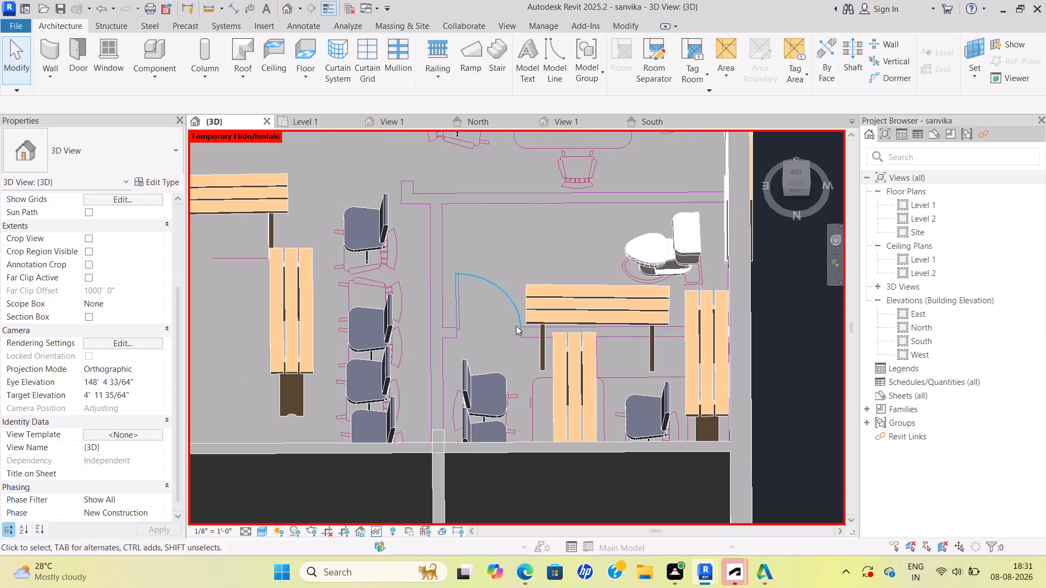
scroll(522, 334, "down", 5)
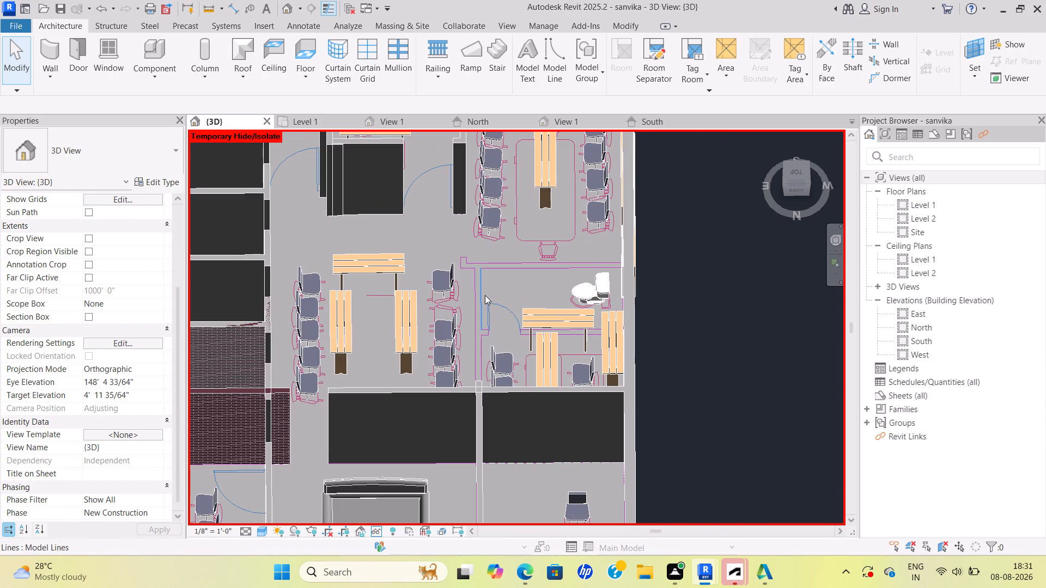
middle_click_drag(488, 297, 466, 357, "shift")
scroll(488, 301, "down", 2, "shift")
scroll(466, 357, "down", 8)
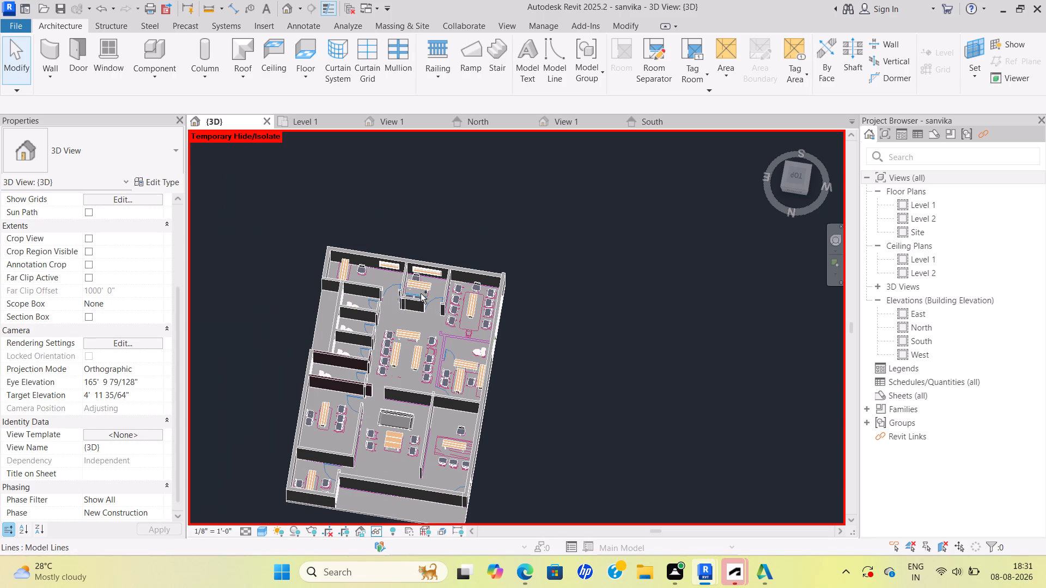
Save the project.
key("ctrl+s")
Examine the toilet, sofa area and furnished rooms in the 3D view for walls that are still missing.
scroll(461, 358, "up", 7)
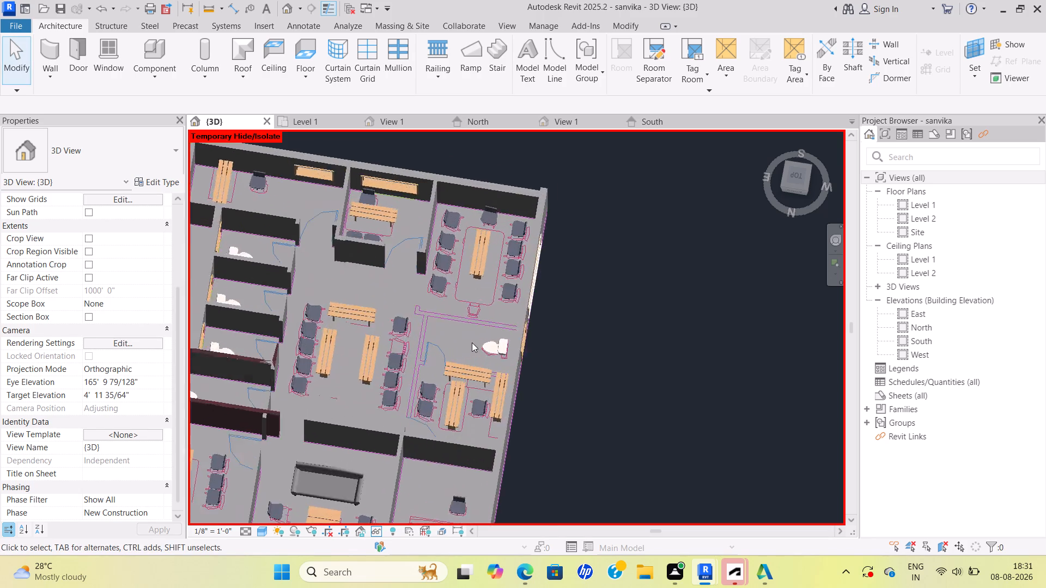
scroll(472, 342, "up", 8)
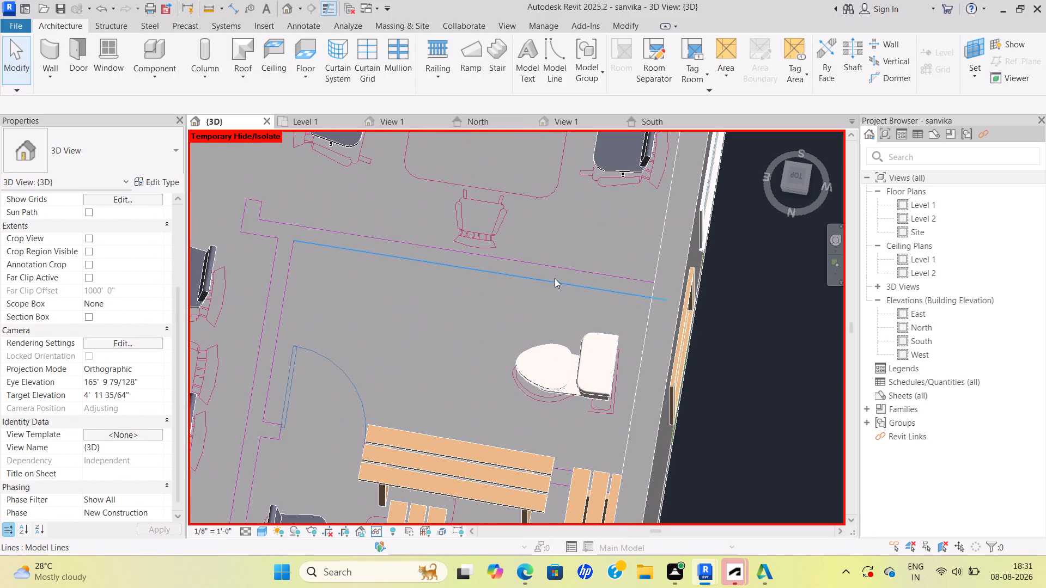
scroll(316, 260, "down", 3)
scroll(271, 427, "down", 2)
middle_click_drag(271, 427, 293, 313)
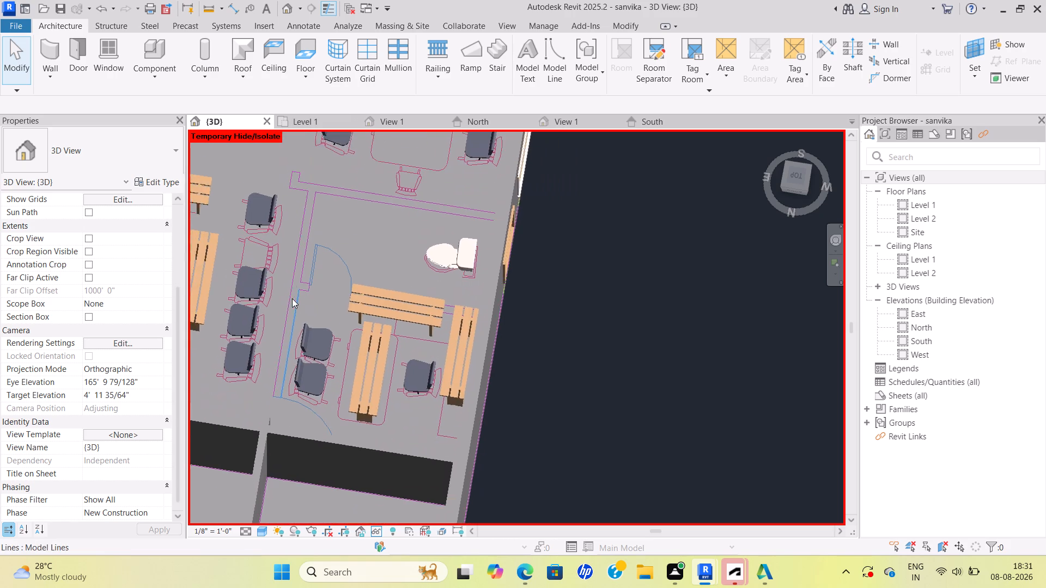
middle_click_drag(283, 379, 349, 376)
scroll(284, 379, "down", 3)
middle_click_drag(356, 326, 448, 395)
scroll(357, 328, "down", 2)
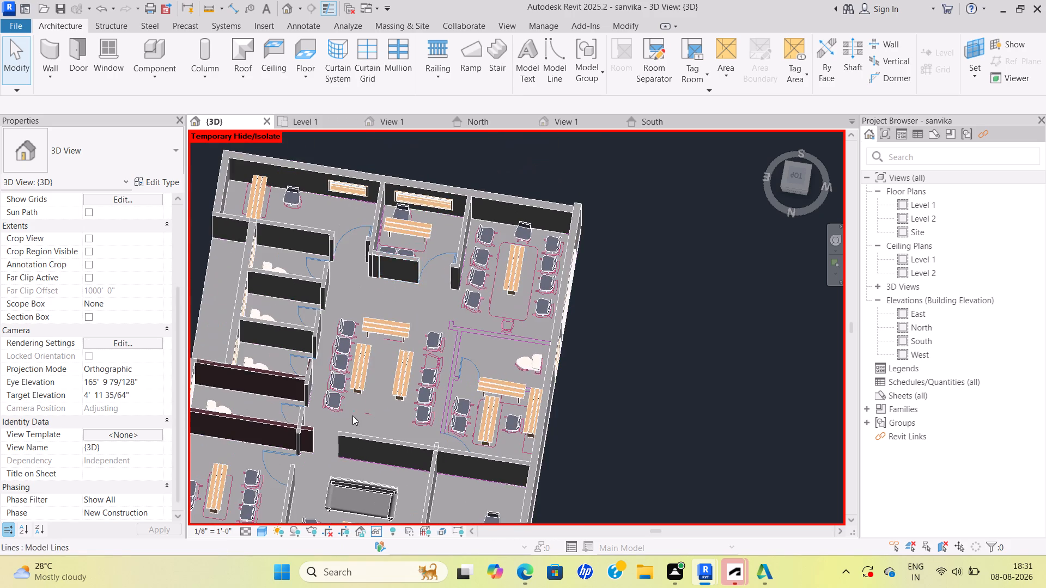
scroll(353, 416, "down", 1)
middle_click_drag(354, 416, 408, 271)
scroll(429, 415, "up", 4)
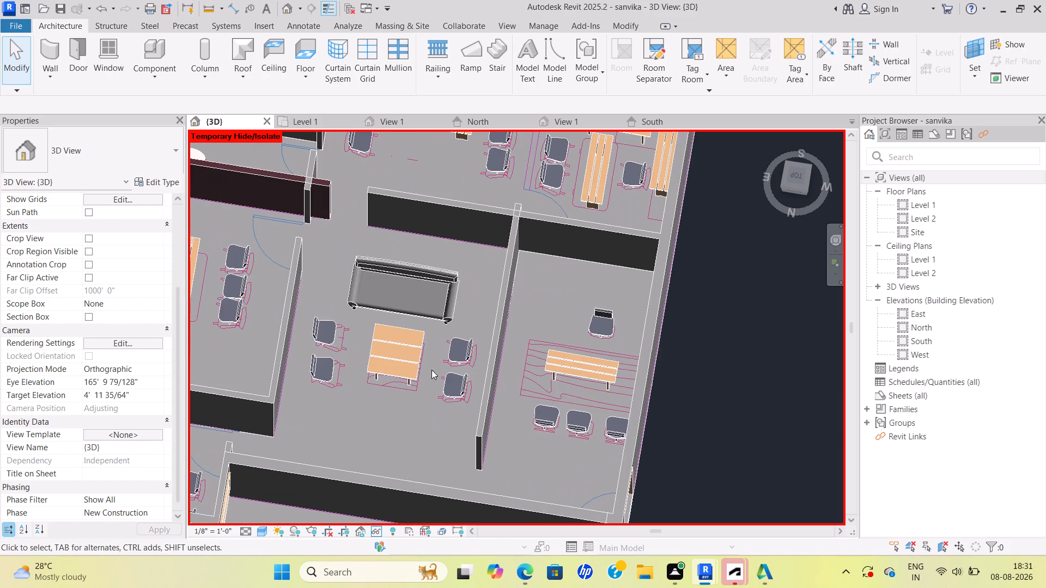
middle_click_drag(413, 275, 320, 455)
scroll(446, 360, "up", 9)
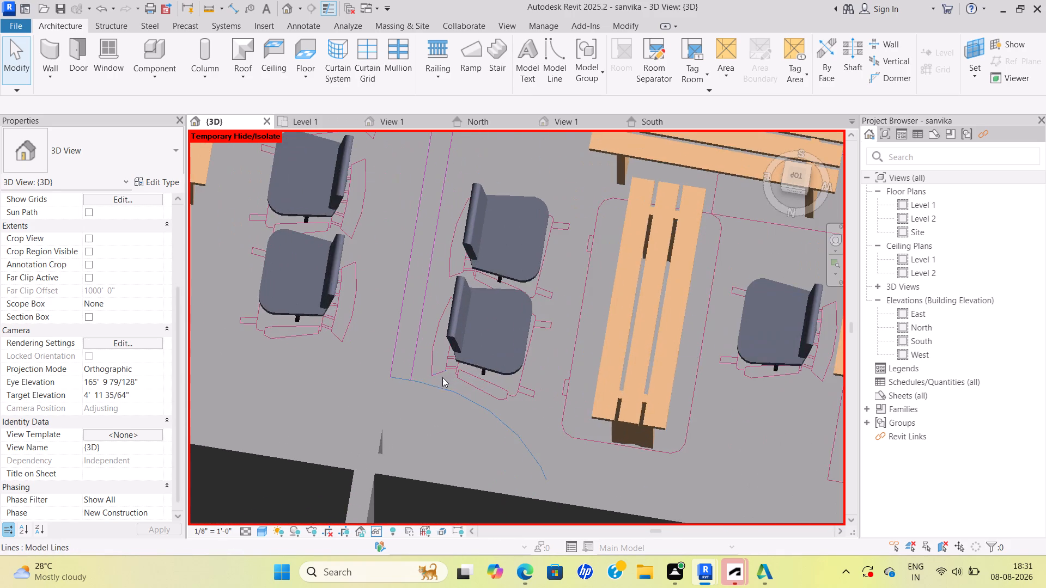
On Level 1, draw a 10' high double5" wall along the manager room's sofa-area side, from the toilet partition to the room's far corner.
double_click(315, 121)
scroll(396, 313, "down", 6)
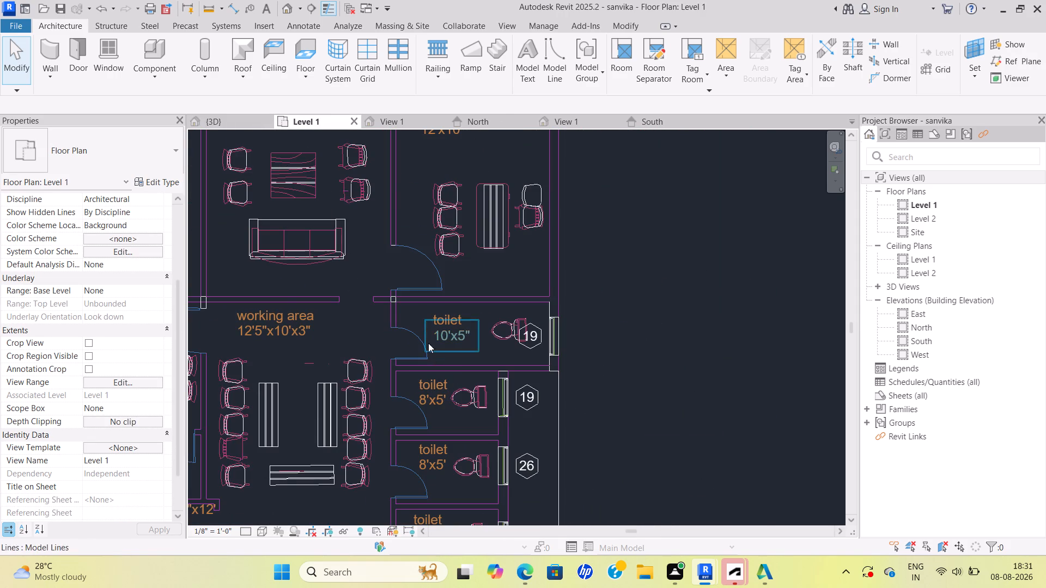
scroll(404, 301, "up", 4)
middle_click_drag(385, 291, 370, 379)
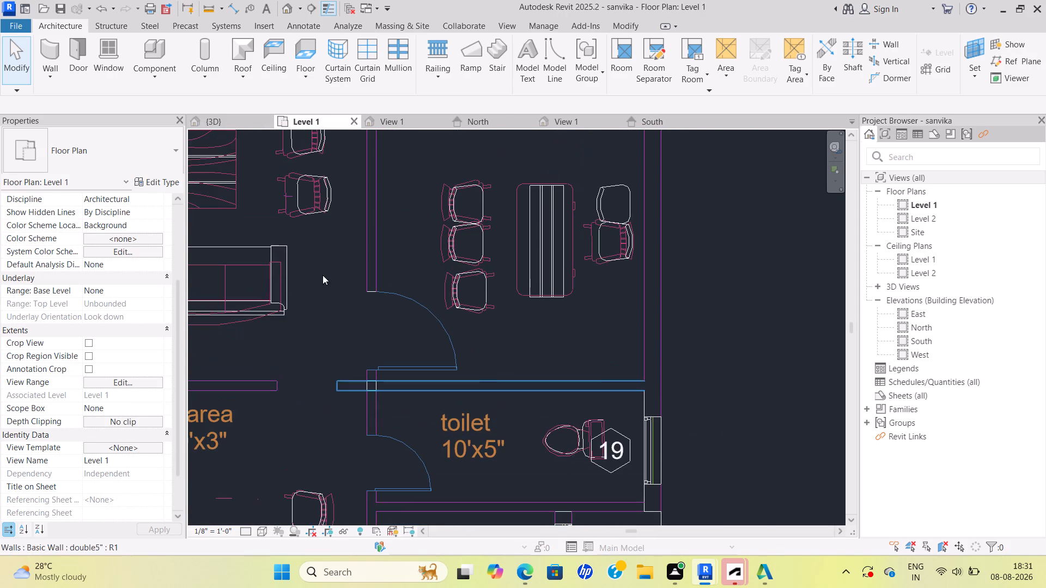
left_click(53, 77)
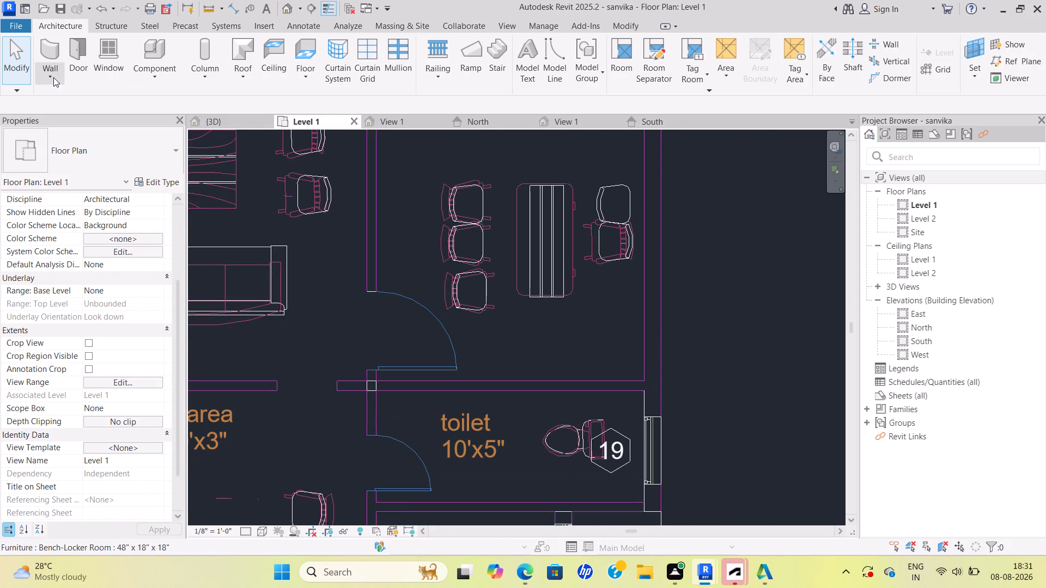
left_click(105, 97)
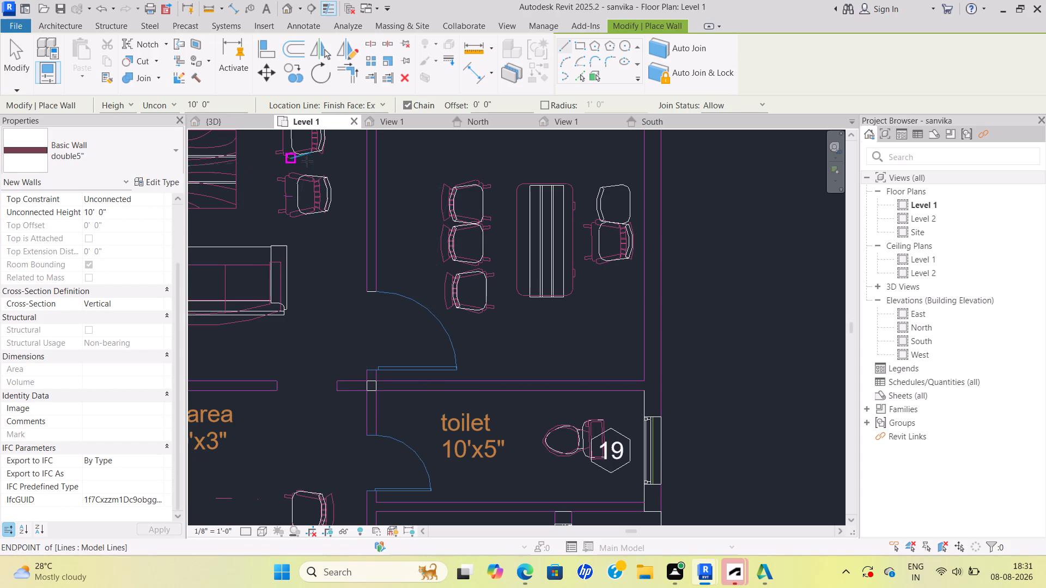
scroll(376, 372, "up", 6)
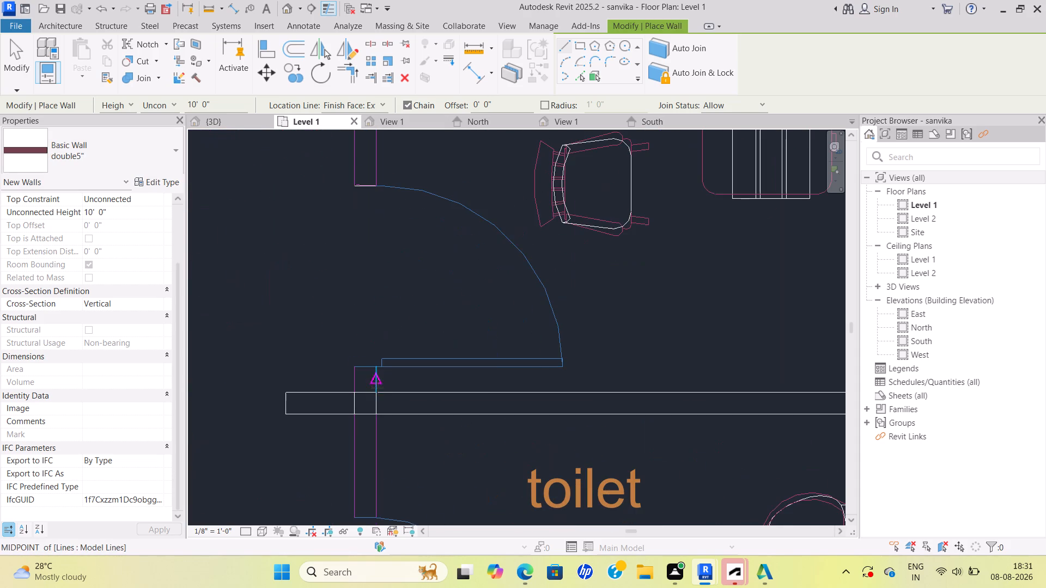
left_click(379, 391)
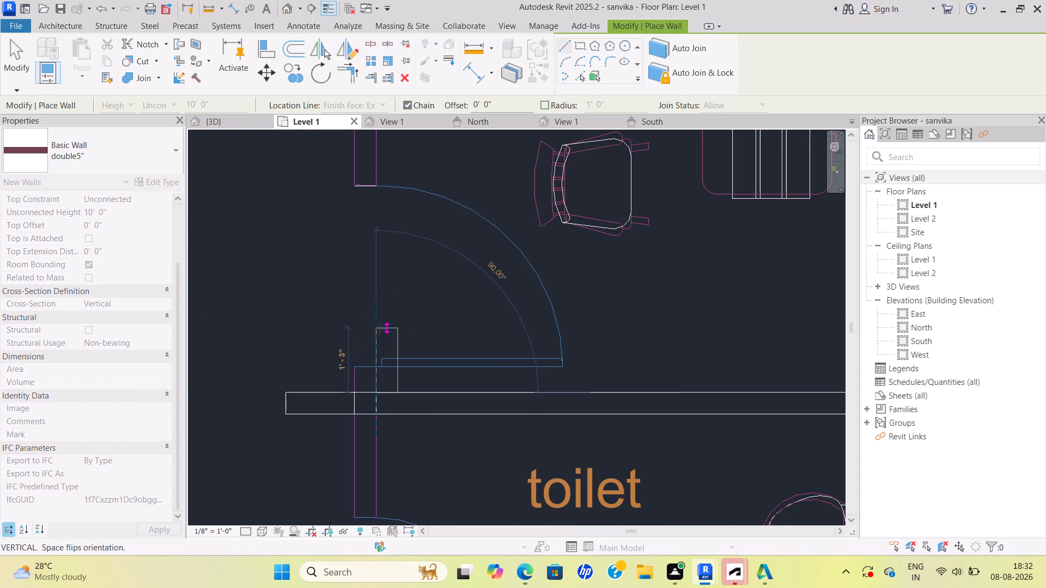
key("space")
scroll(382, 341, "down", 4)
middle_click_drag(380, 350, 366, 416)
middle_click_drag(350, 261, 329, 399)
scroll(352, 289, "down", 1)
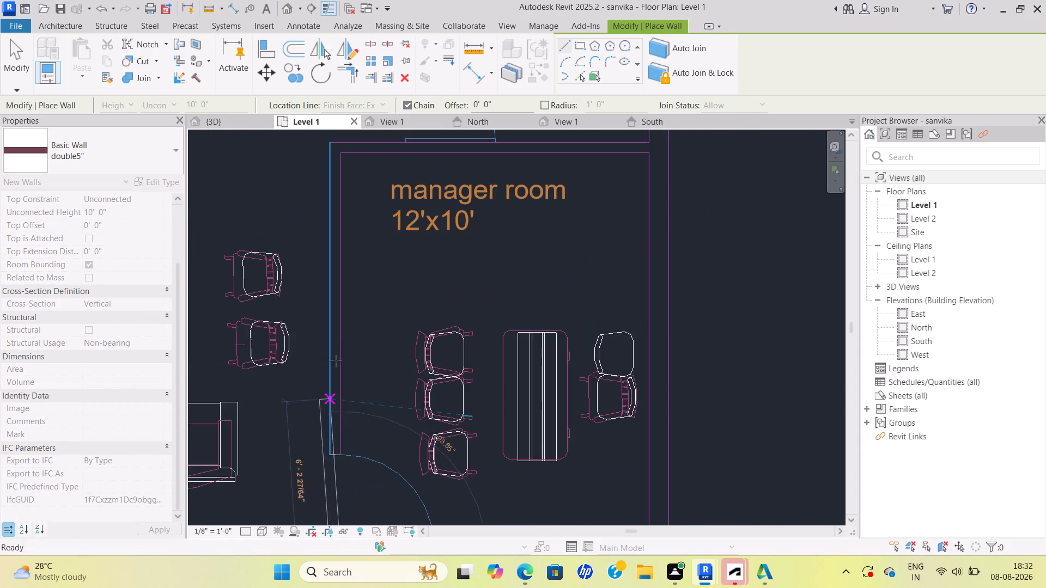
middle_click_drag(343, 275, 312, 396)
scroll(324, 284, "up", 5)
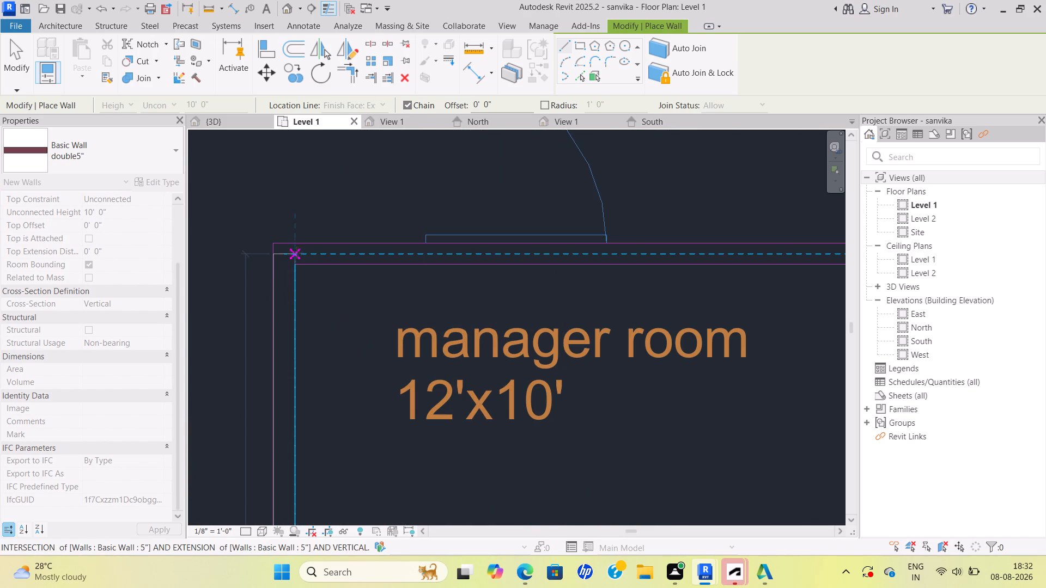
left_click(295, 244)
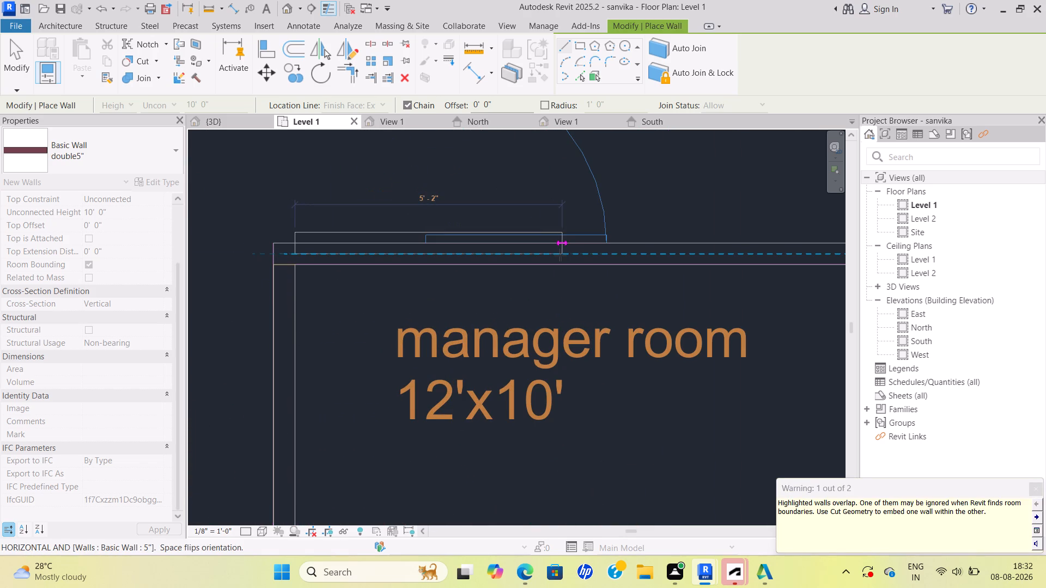
key("space")
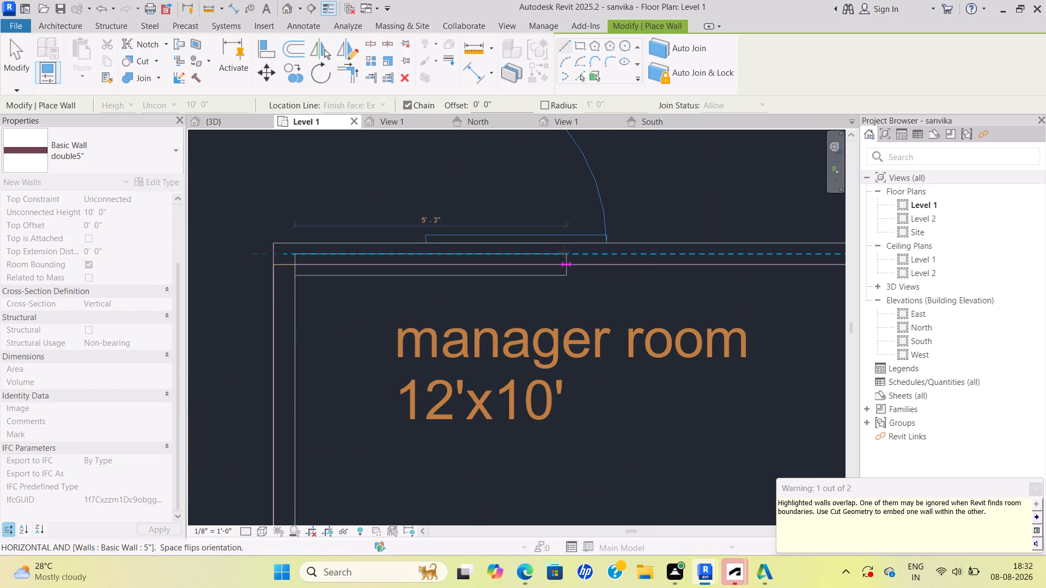
key("Escape")
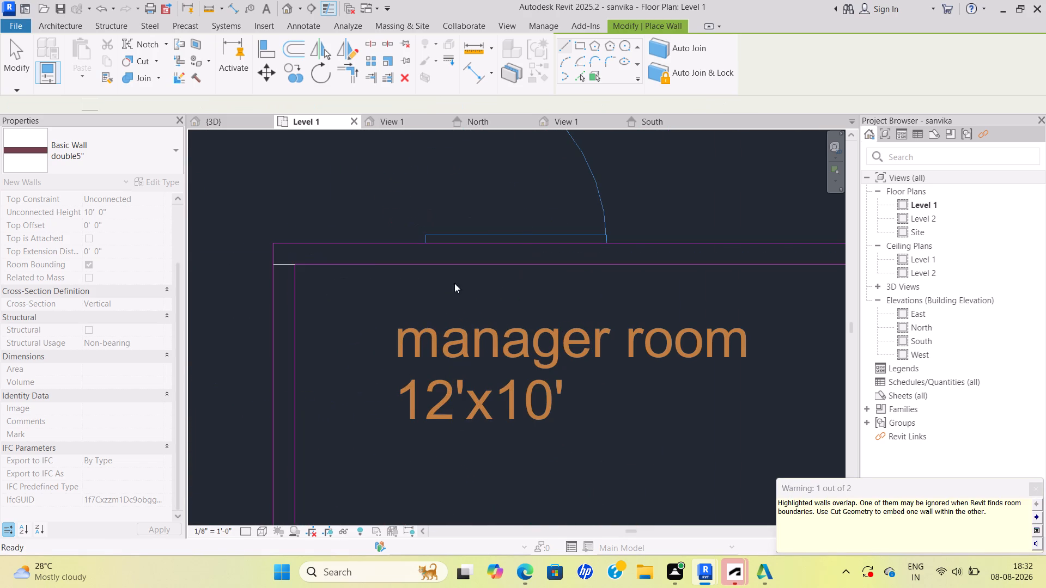
Draw a double5" wall between the manager room and the adjoining small room, from the corner to the exterior wall's outer face.
left_click(270, 266)
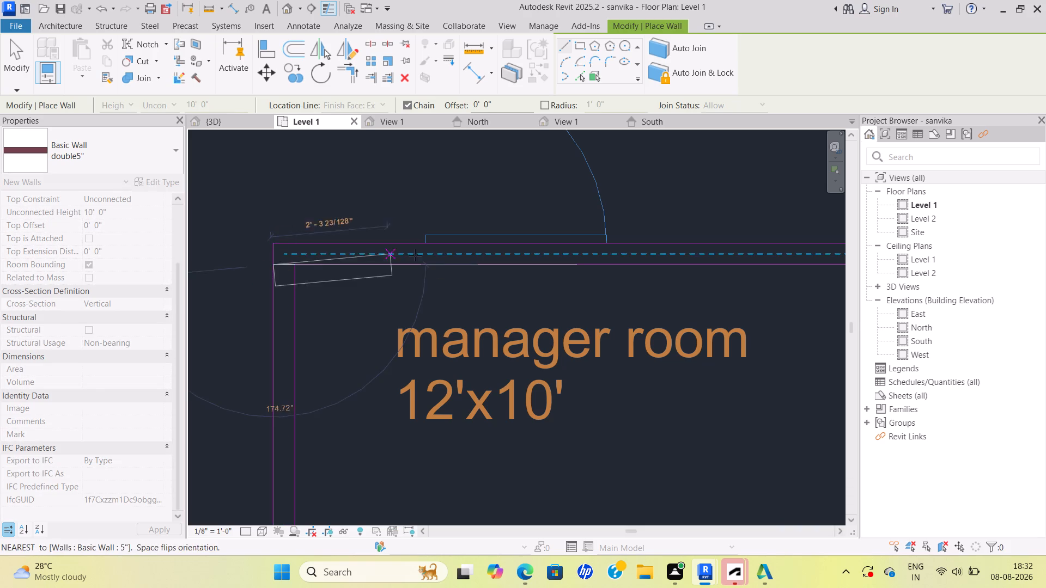
key("space")
middle_click_drag(527, 258, 474, 281)
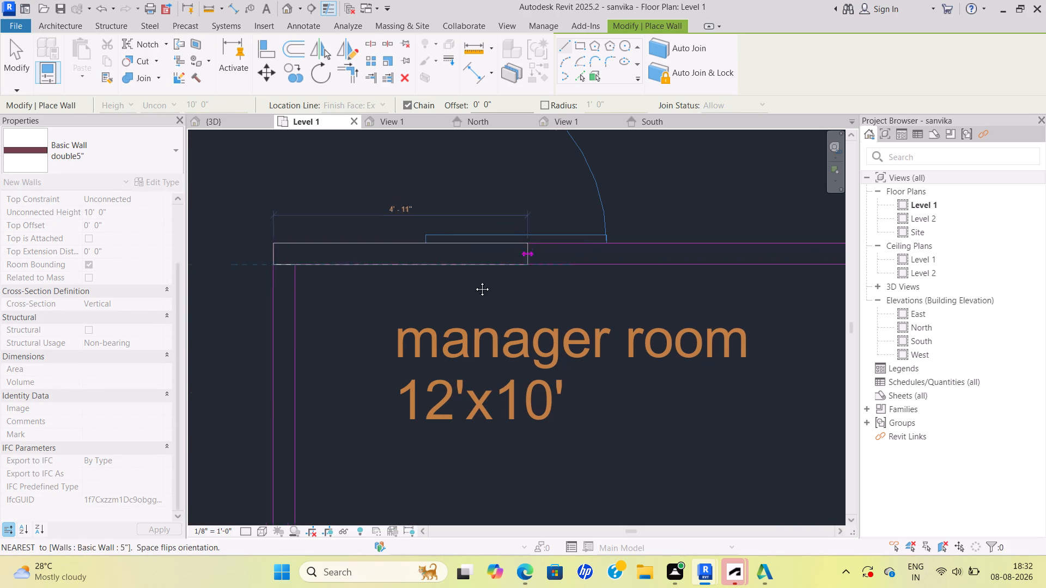
middle_click_drag(474, 281, 249, 258)
scroll(491, 275, "down", 3)
left_click(525, 254)
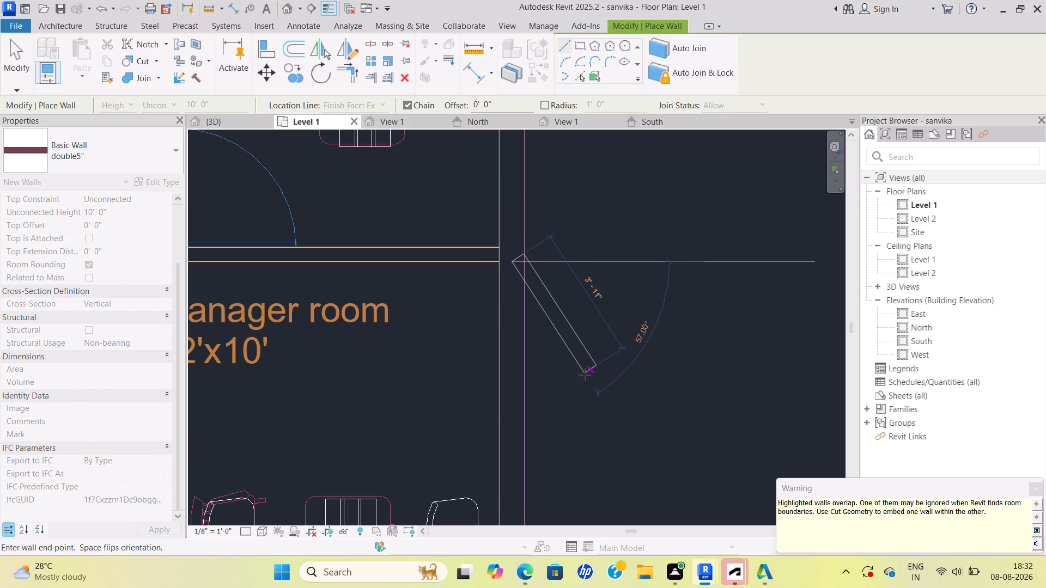
key("Escape")
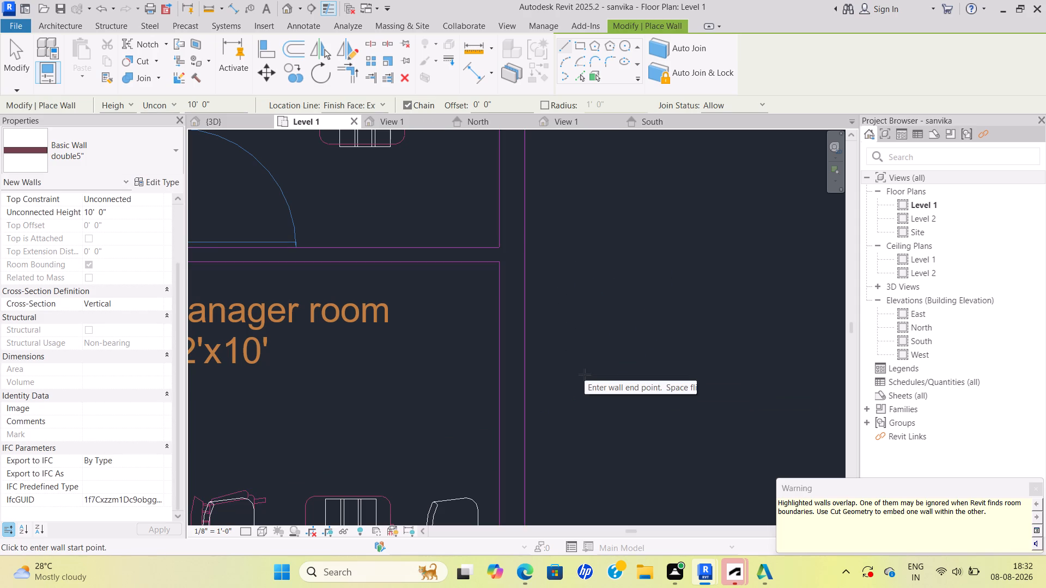
Review the model category visibility overrides of the Level 1 floor plan, down to Walls and Windows.
key("Return")
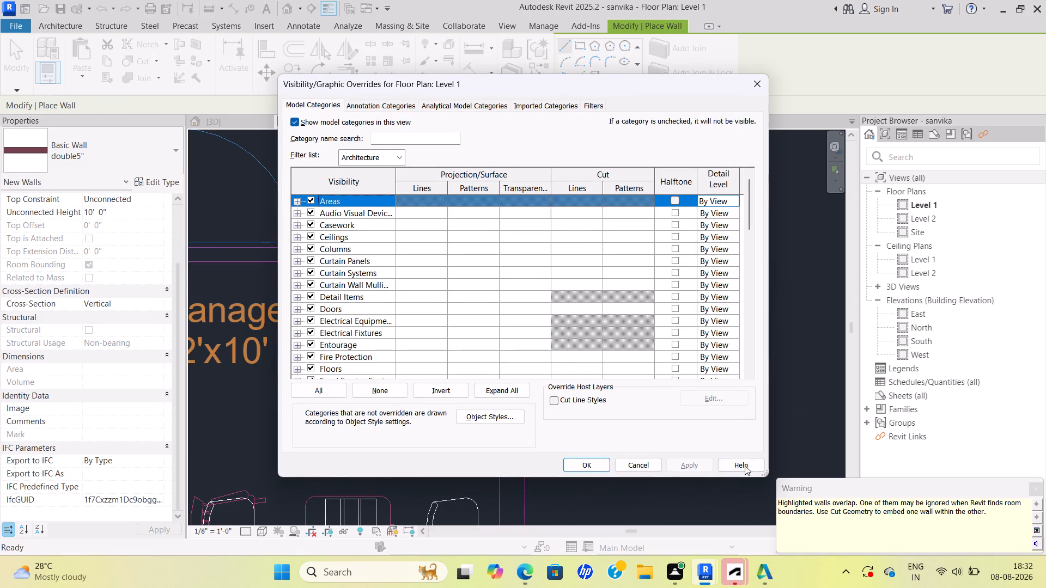
scroll(418, 280, "down", 3)
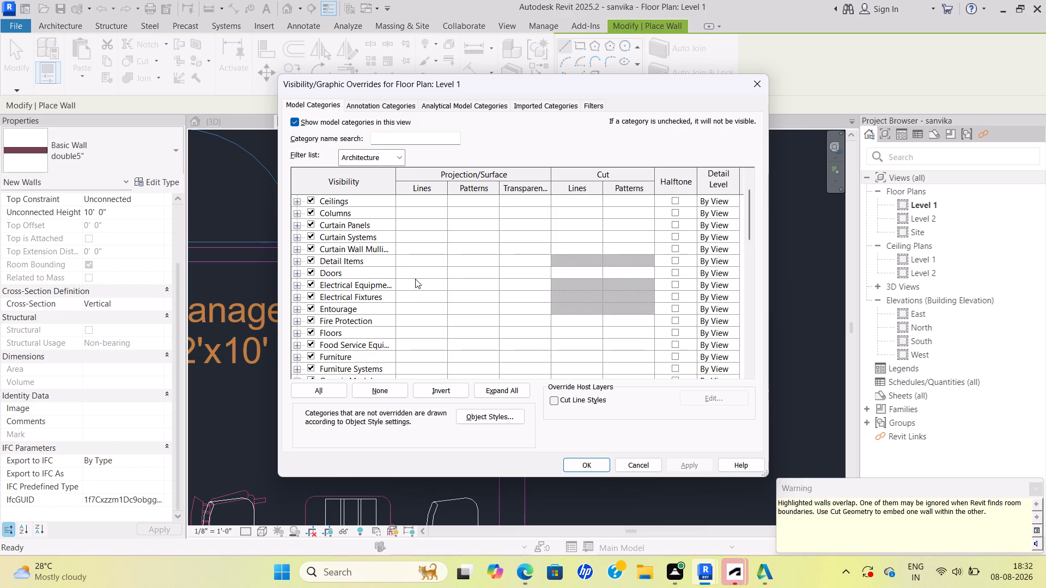
scroll(415, 279, "down", 6)
scroll(415, 279, "up", 6)
scroll(413, 272, "down", 17)
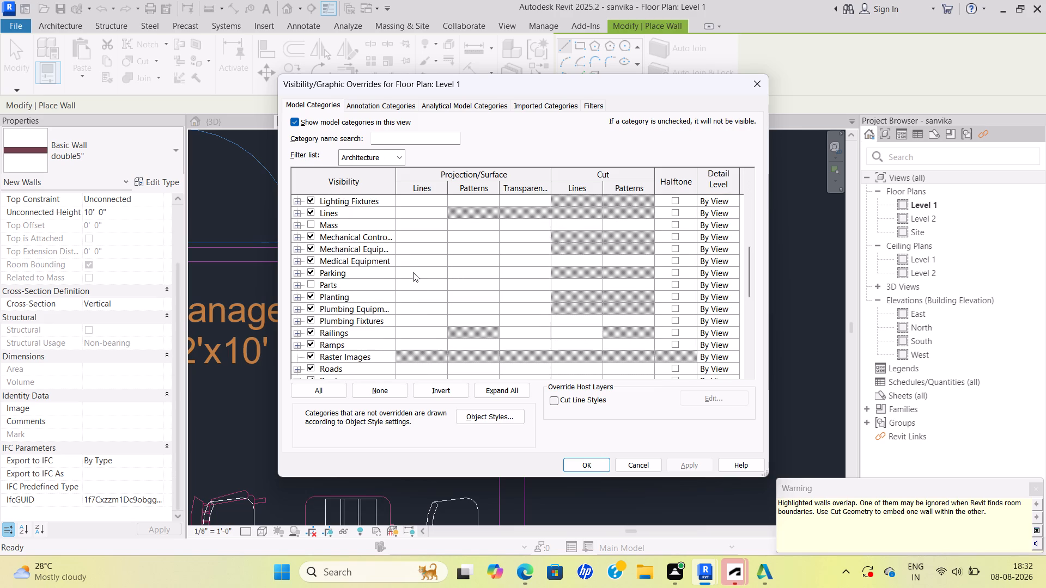
scroll(358, 320, "down", 14)
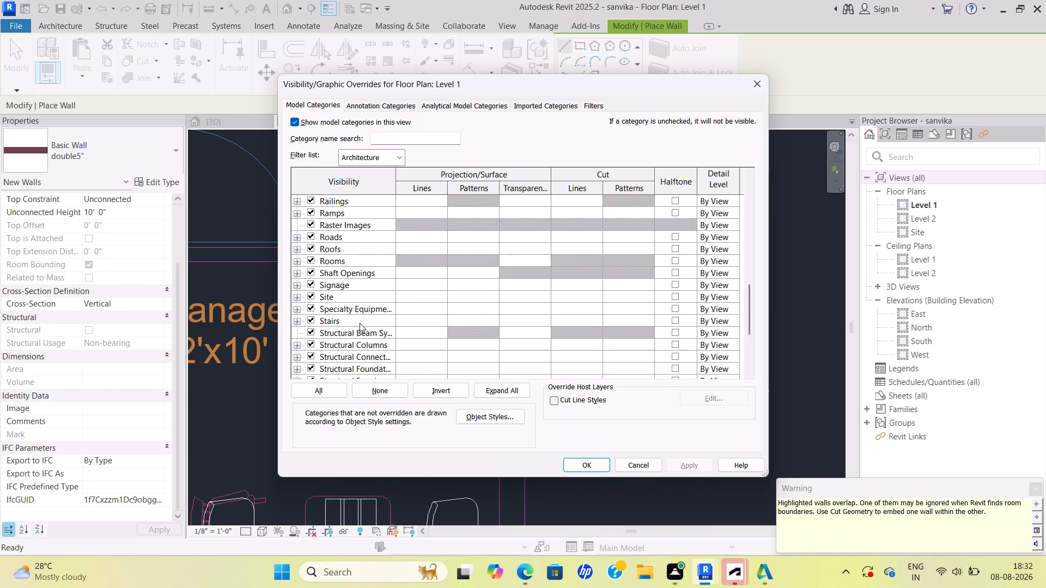
scroll(360, 323, "down", 15)
scroll(384, 348, "down", 7)
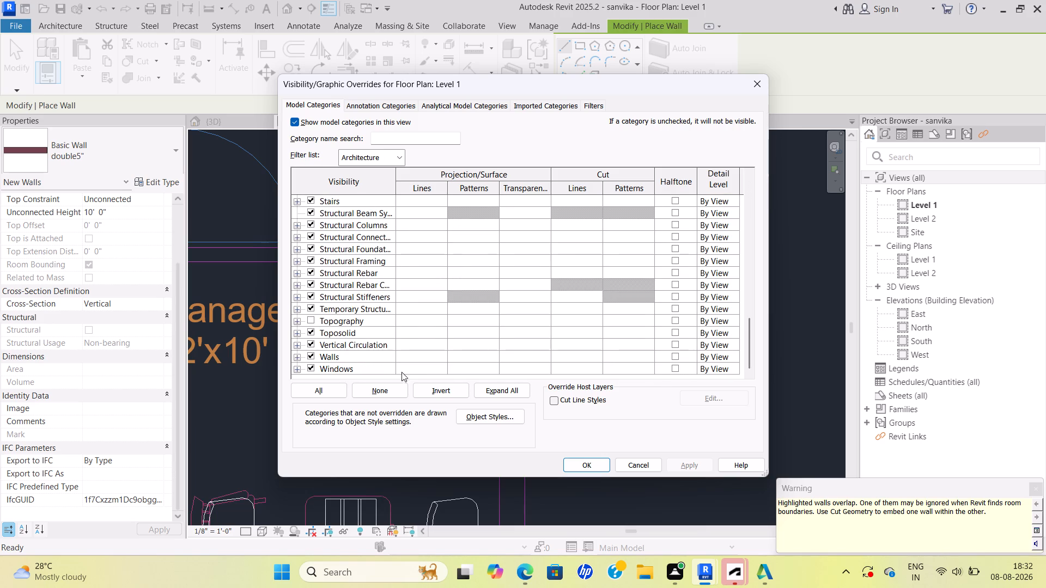
left_click(602, 467)
Check the manager room surroundings in plan and inspect the brick double5" walls in the 3D view.
scroll(579, 326, "down", 4)
scroll(511, 273, "down", 2)
middle_click_drag(514, 318, 508, 344)
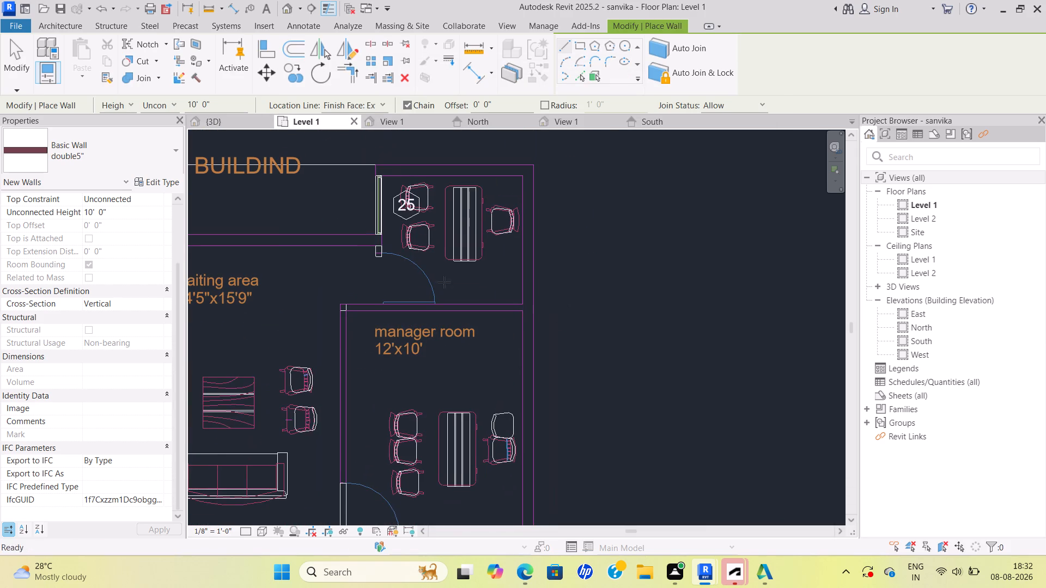
left_click(239, 124)
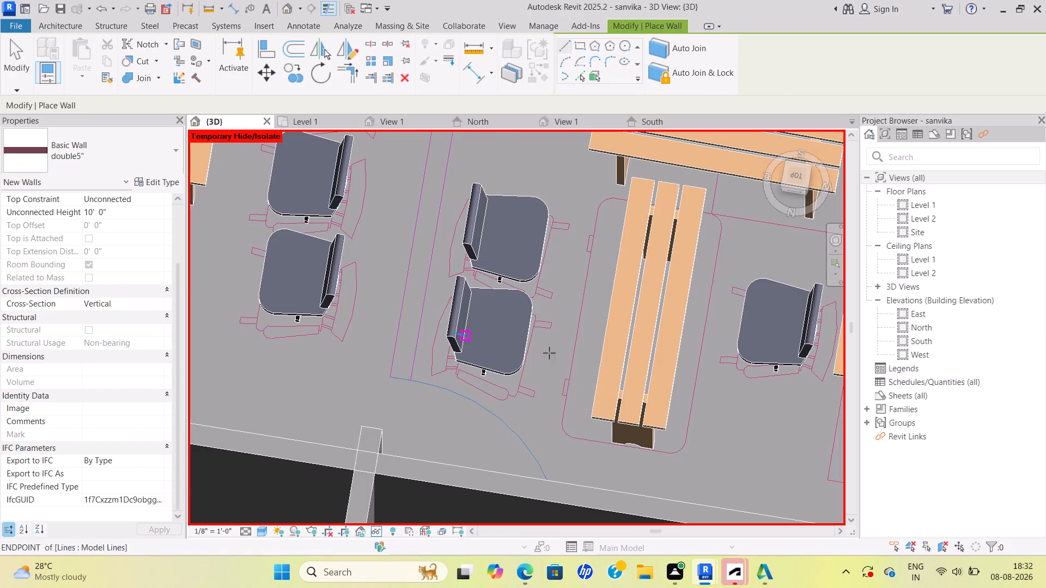
scroll(603, 366, "down", 11)
middle_click_drag(594, 370, 582, 391)
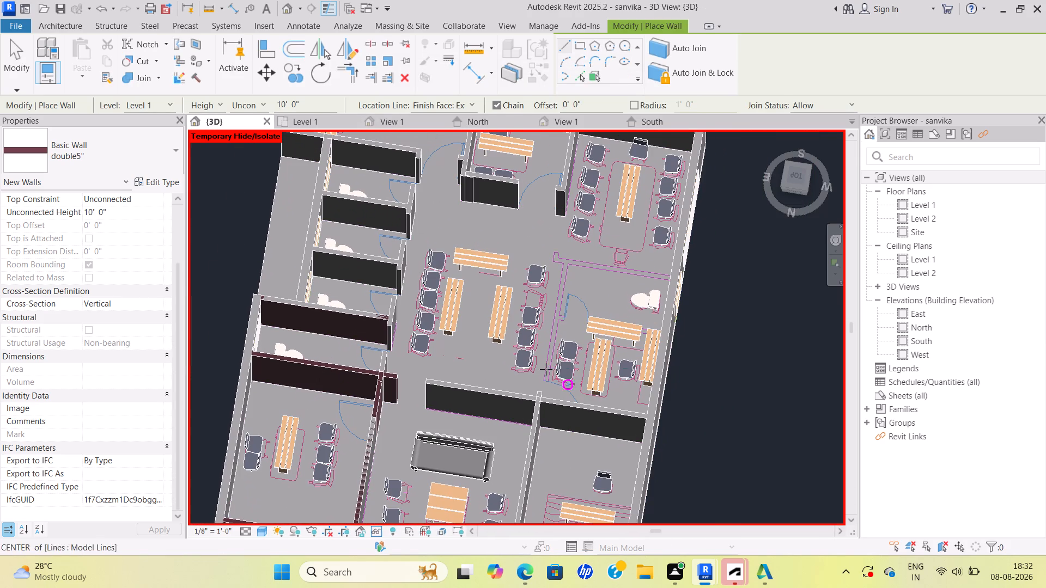
scroll(564, 382, "up", 5)
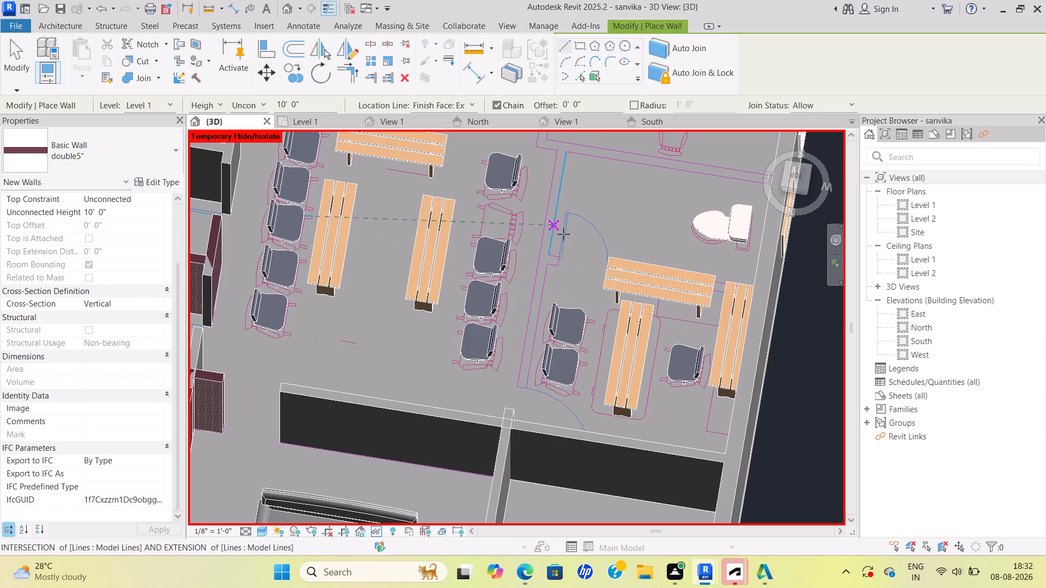
scroll(585, 260, "down", 3)
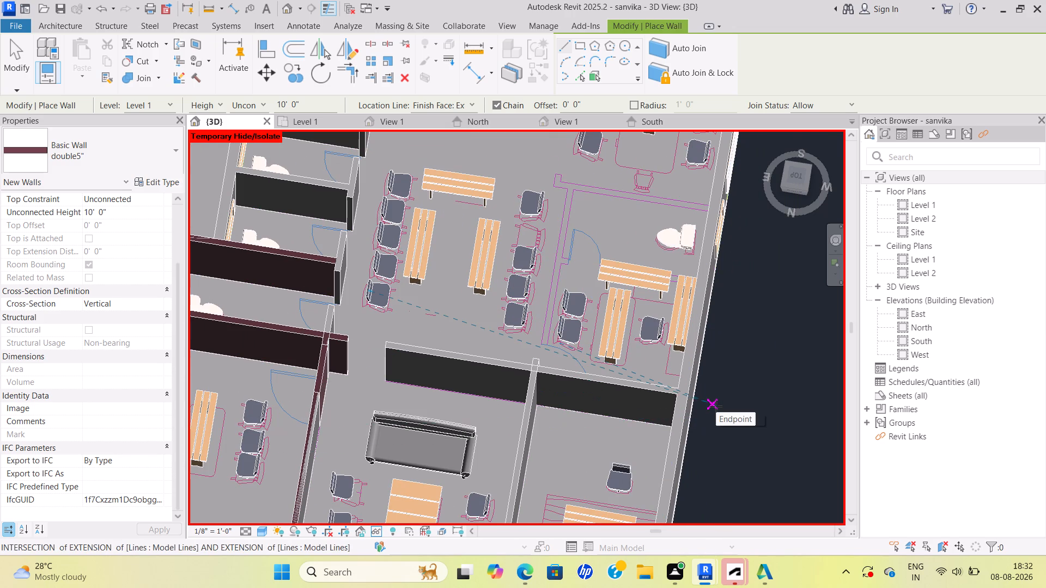
Save the project with the added double5" walls.
key("ctrl+s")
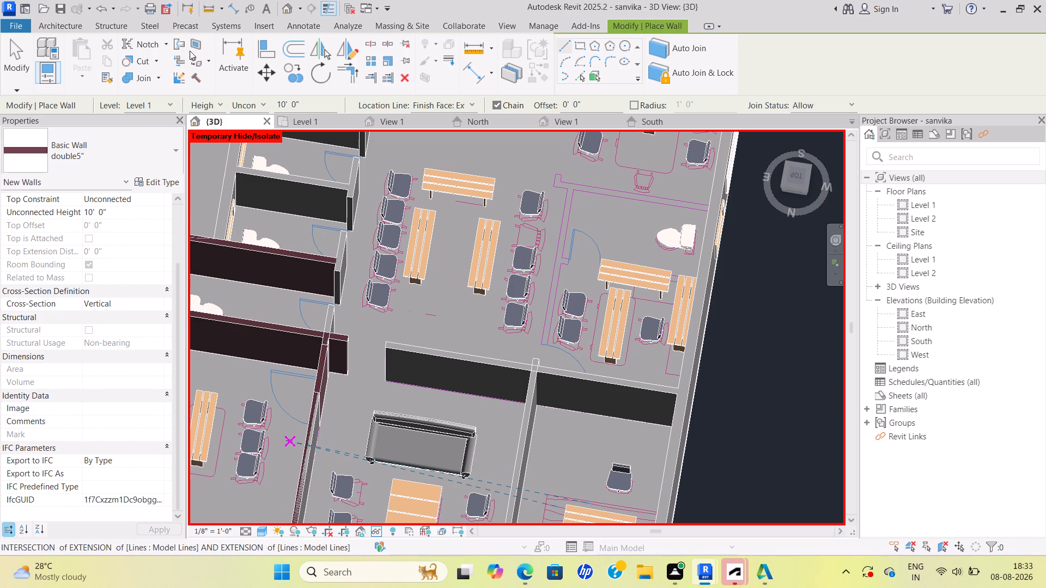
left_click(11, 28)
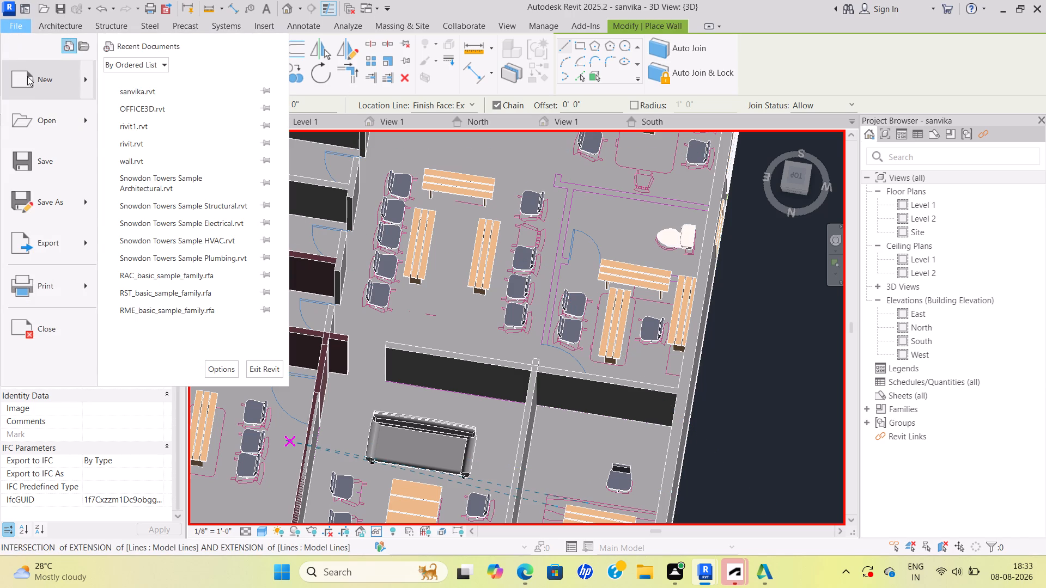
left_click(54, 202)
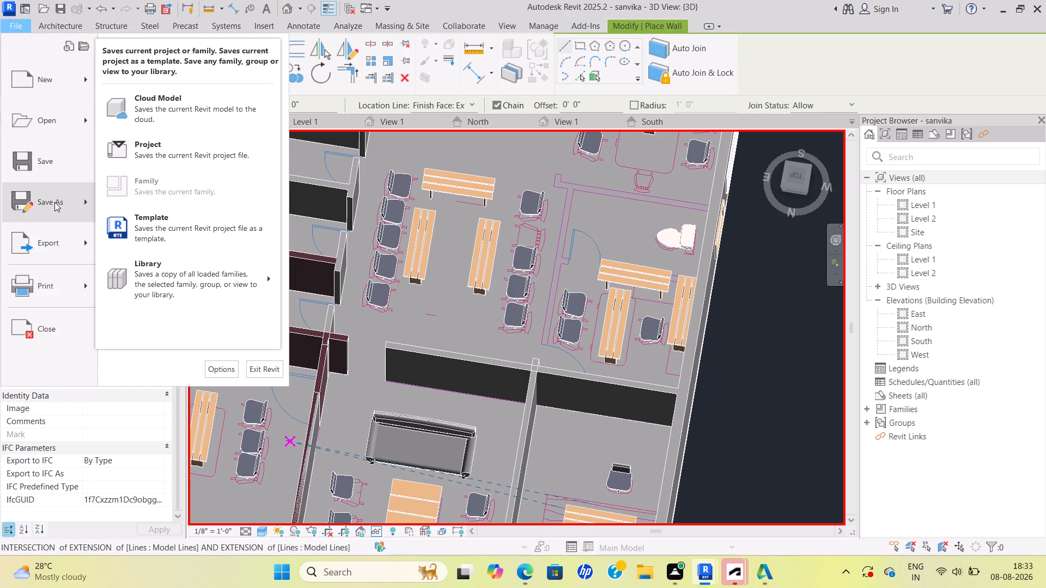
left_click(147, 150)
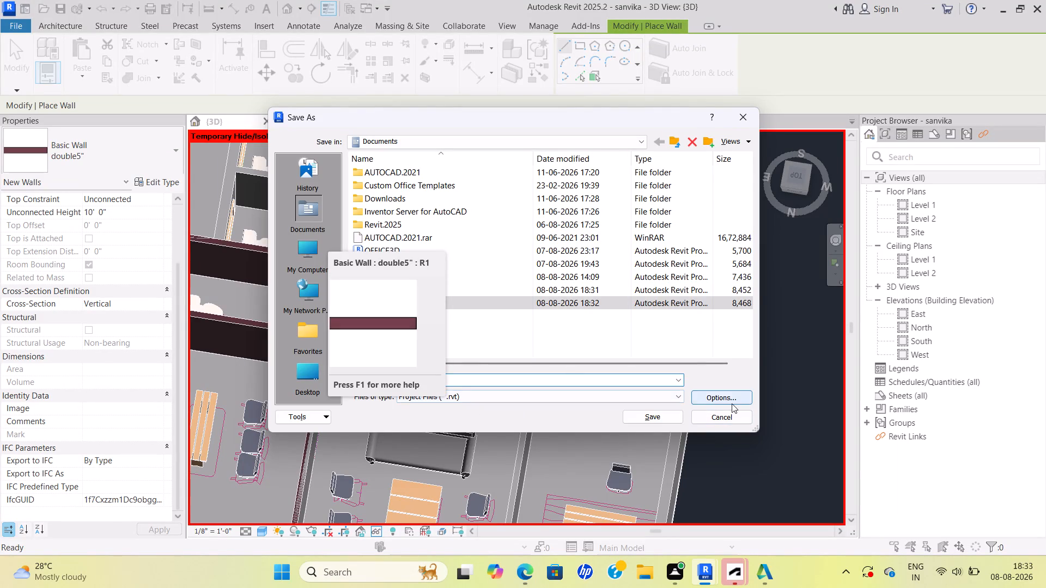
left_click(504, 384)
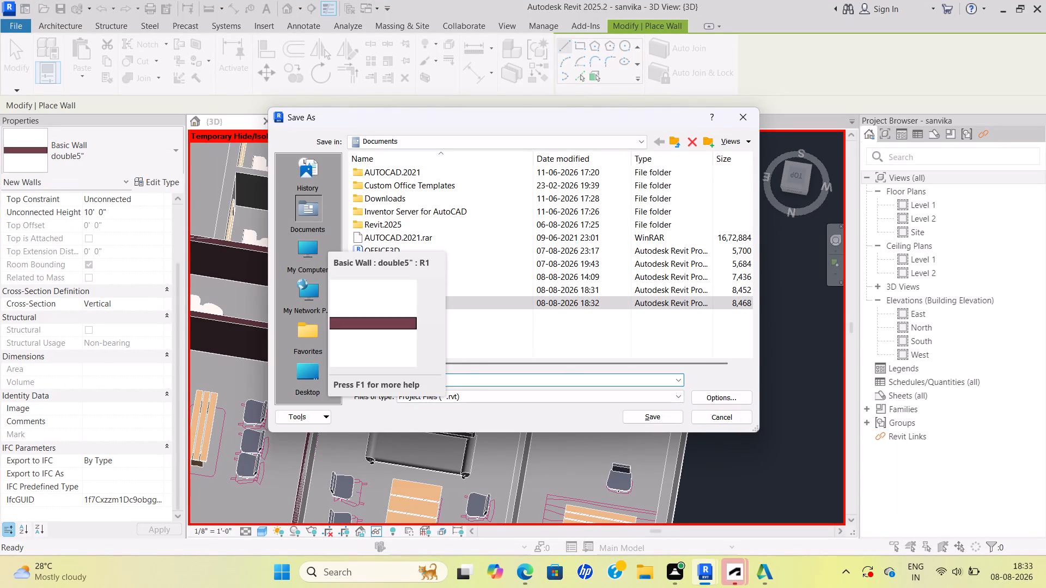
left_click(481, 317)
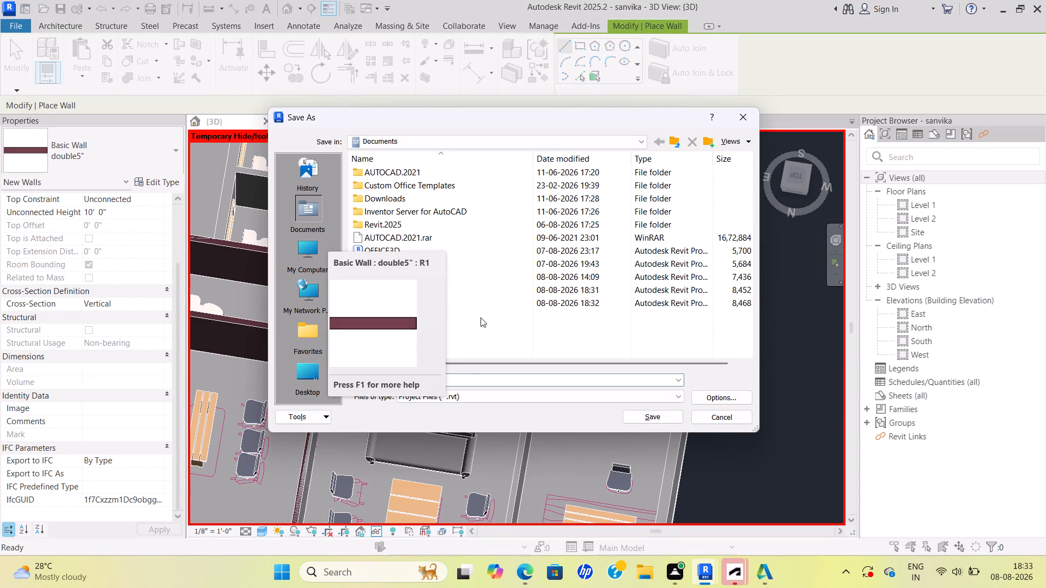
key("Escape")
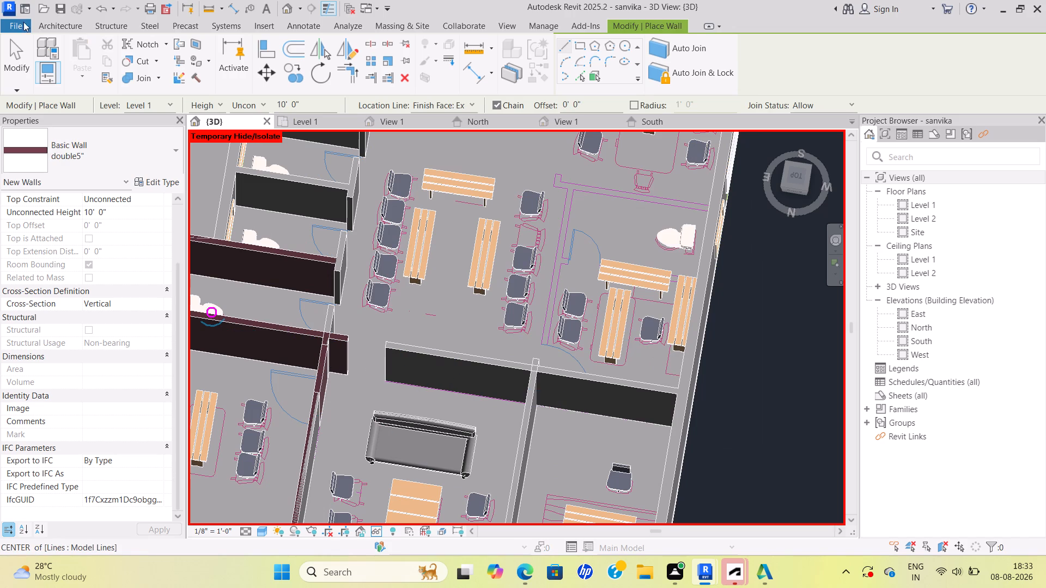
Save the project as a new project file in Documents, adding the second name after the existing file name.
left_click(14, 26)
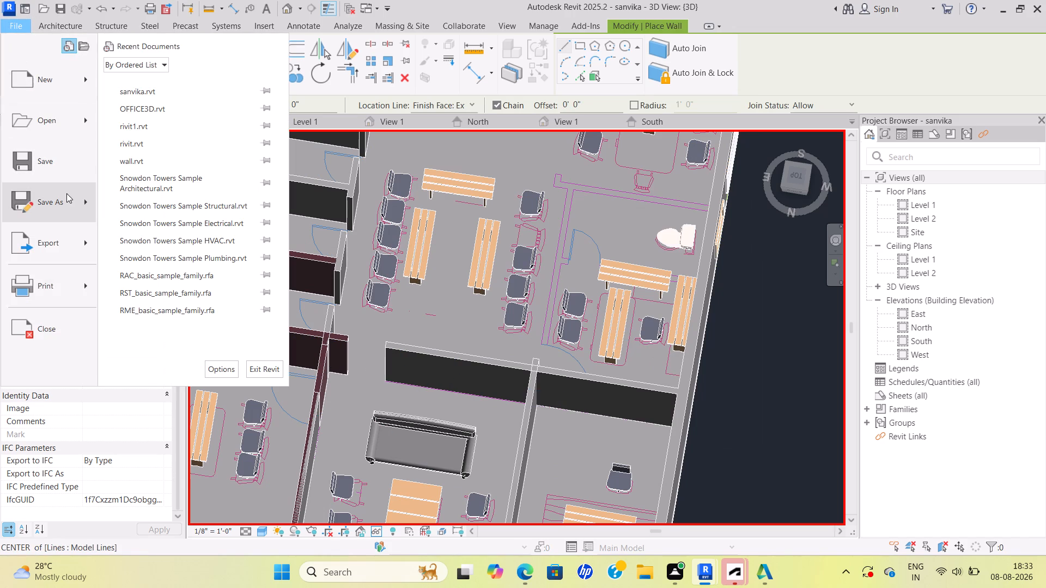
left_click(66, 197)
left_click(65, 204)
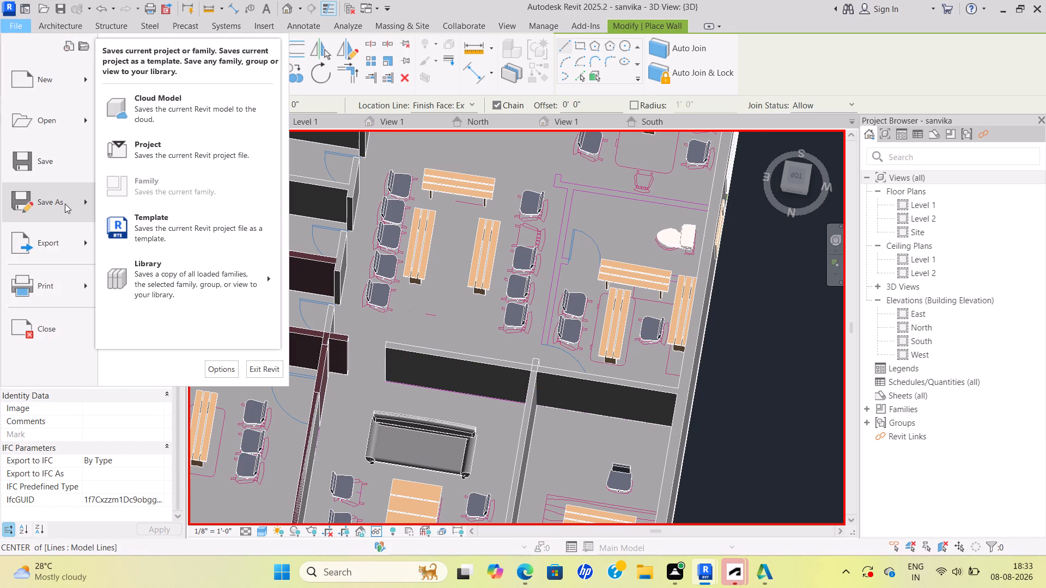
double_click(65, 204)
left_click(77, 202)
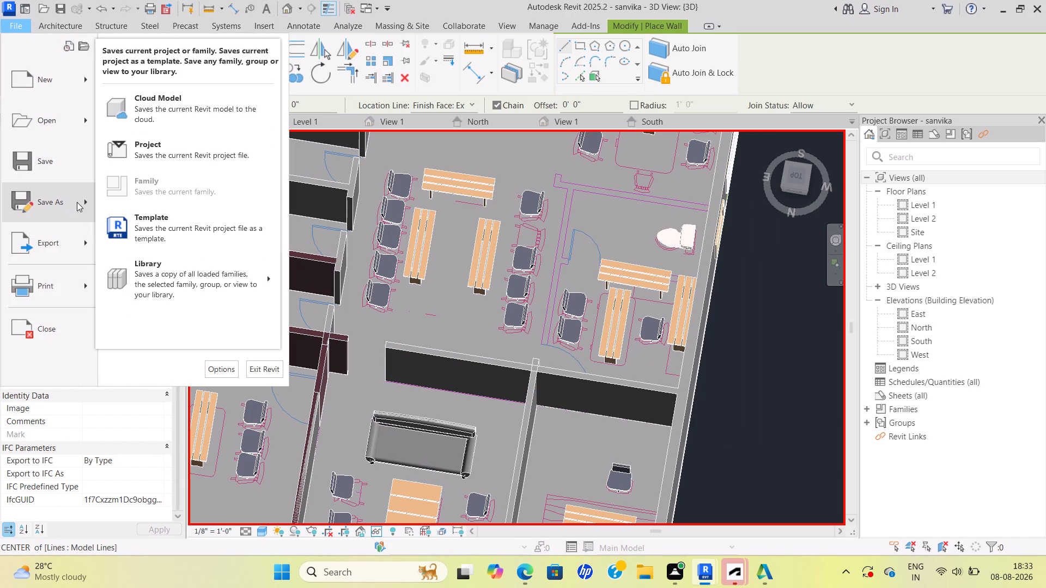
left_click(77, 202)
left_click(175, 155)
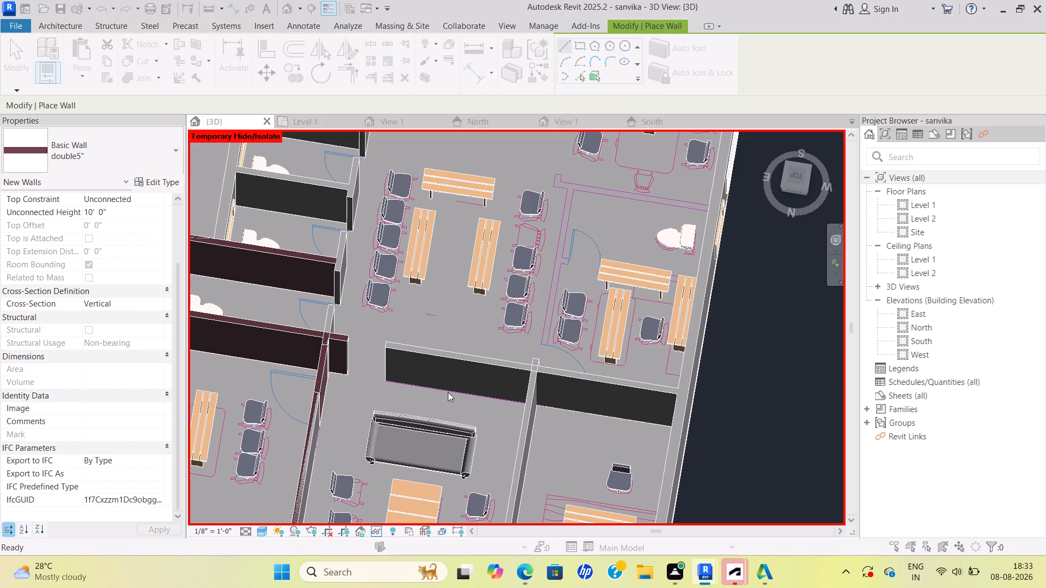
left_click(436, 382)
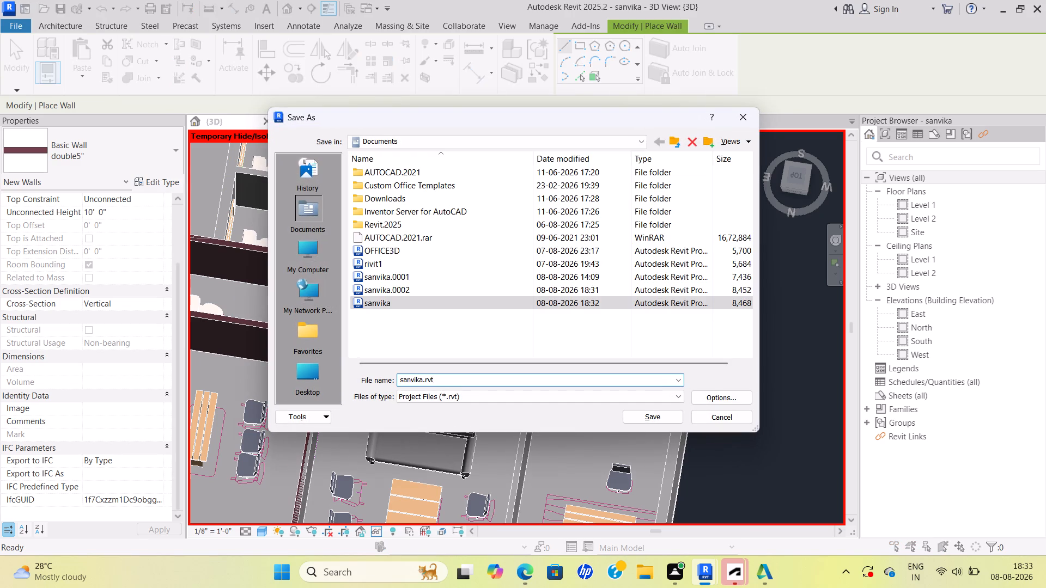
key("BackSpace")
key("BackSpace")
key("BackSpace")
key("BackSpace")
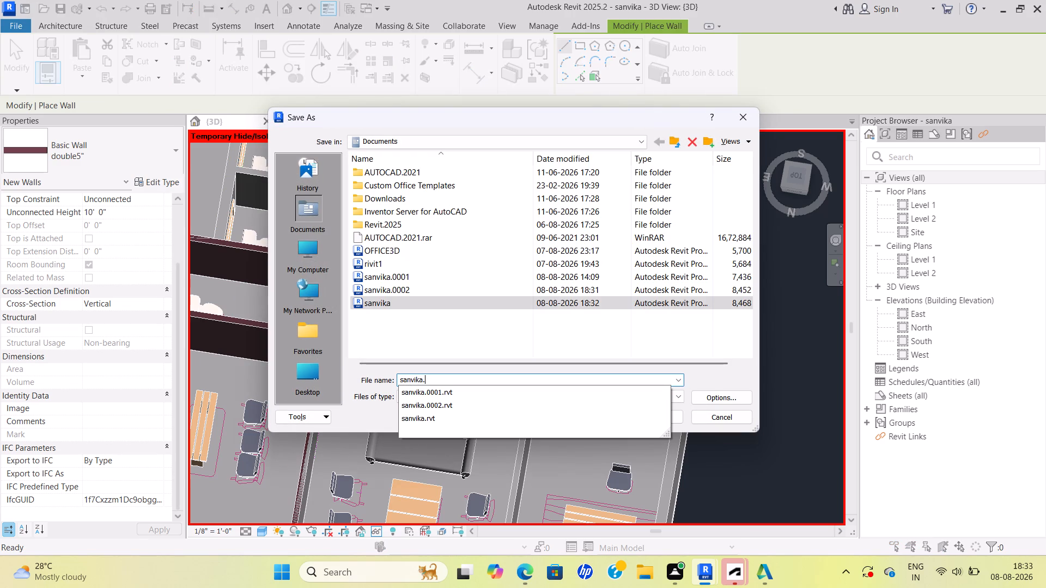
key("BackSpace")
key("space")
type("radg")
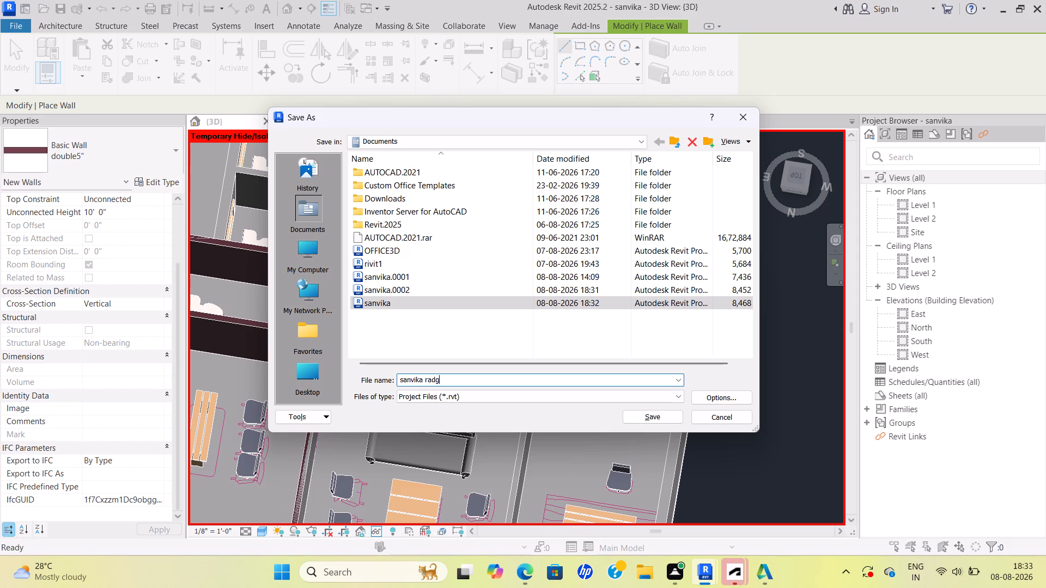
key("BackSpace")
type("hik")
key("a")
left_click(658, 416)
Close Revit without saving the changes to the Chair-Desk and Bench-Locker Room families.
scroll(509, 307, "down", 4)
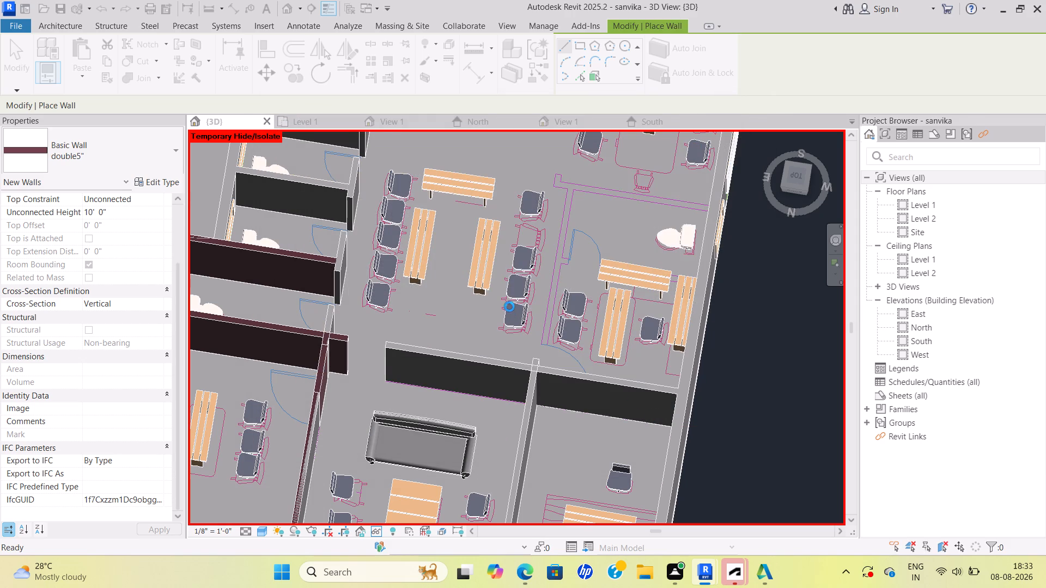
scroll(509, 307, "down", 1)
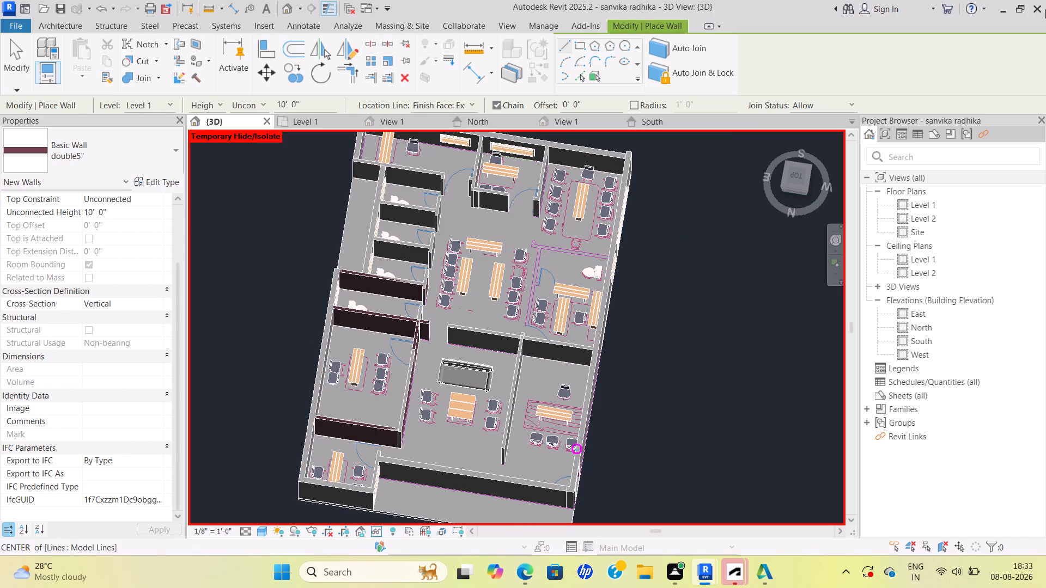
left_click(1042, 6)
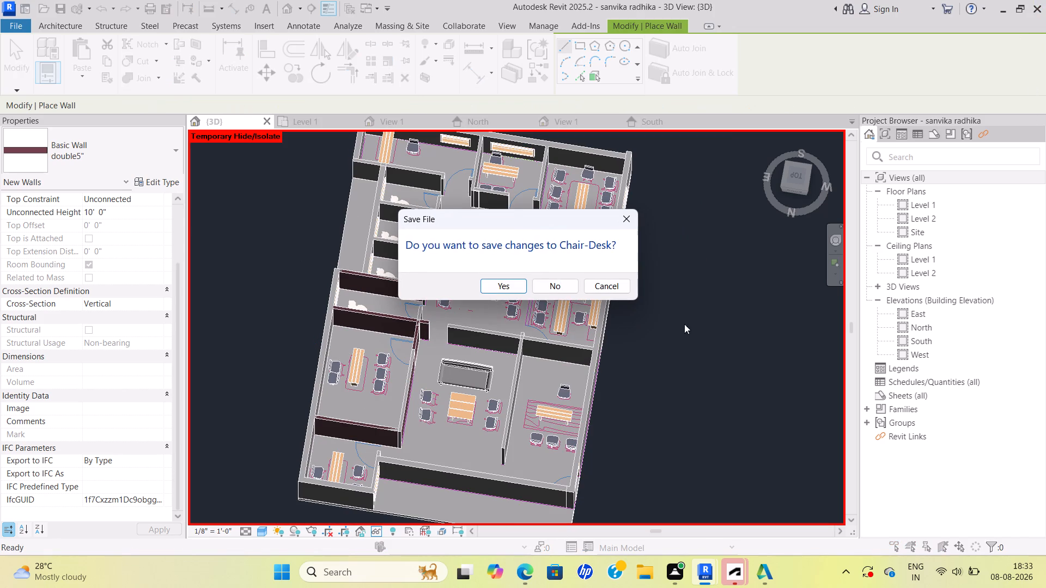
left_click(551, 285)
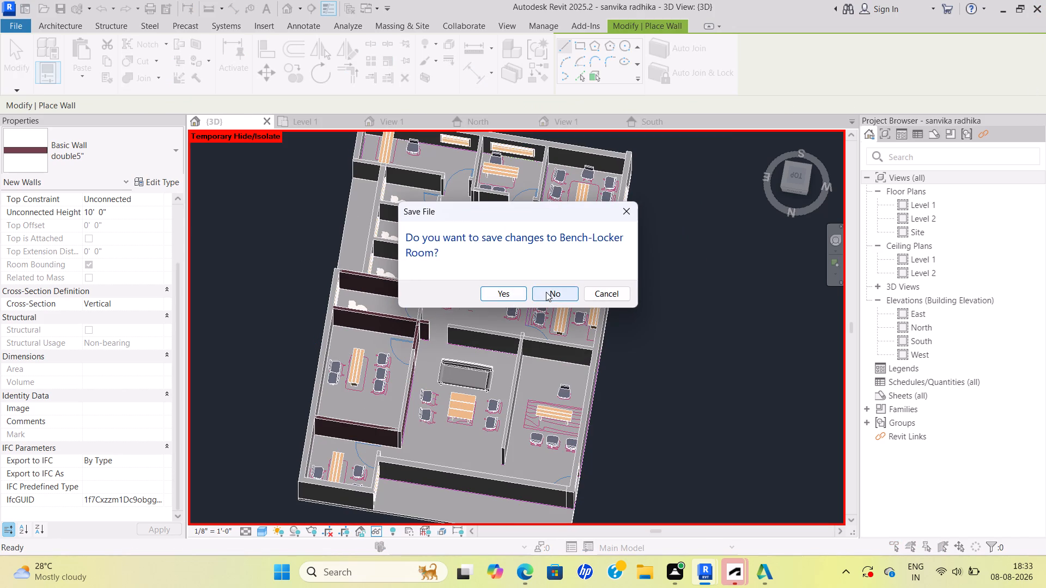
left_click(546, 292)
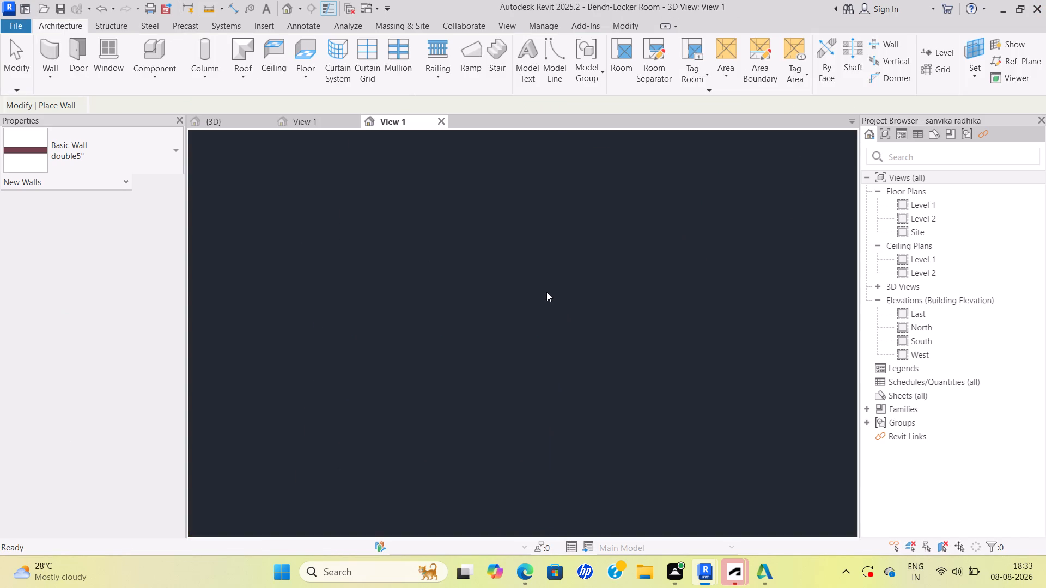
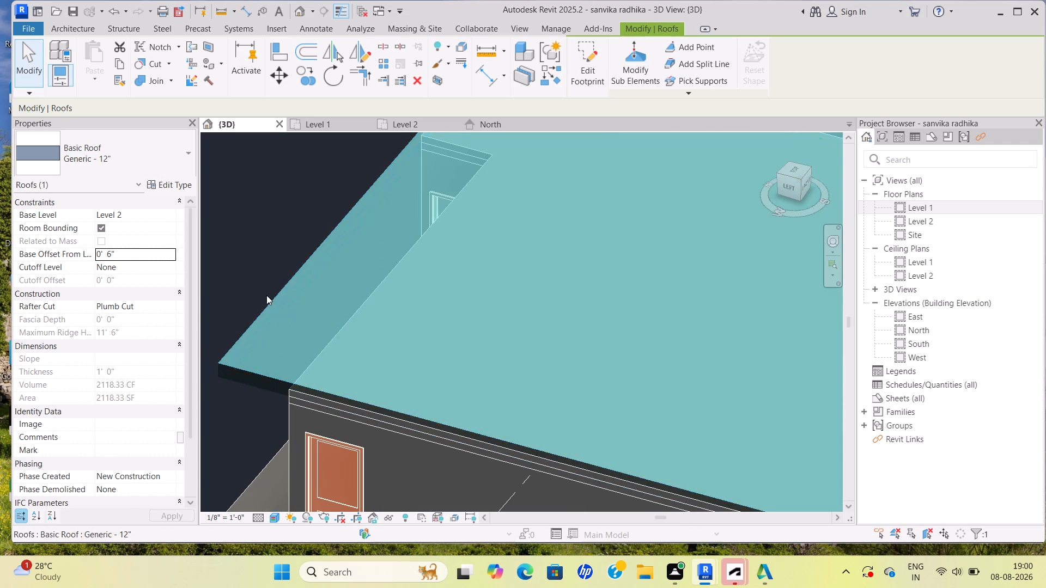
Examine how the Level 2 roofs meet the tops of the 9" walls around the building corner.
left_click(266, 295)
scroll(323, 342, "down", 3)
middle_click_drag(354, 394, 410, 336, "shift")
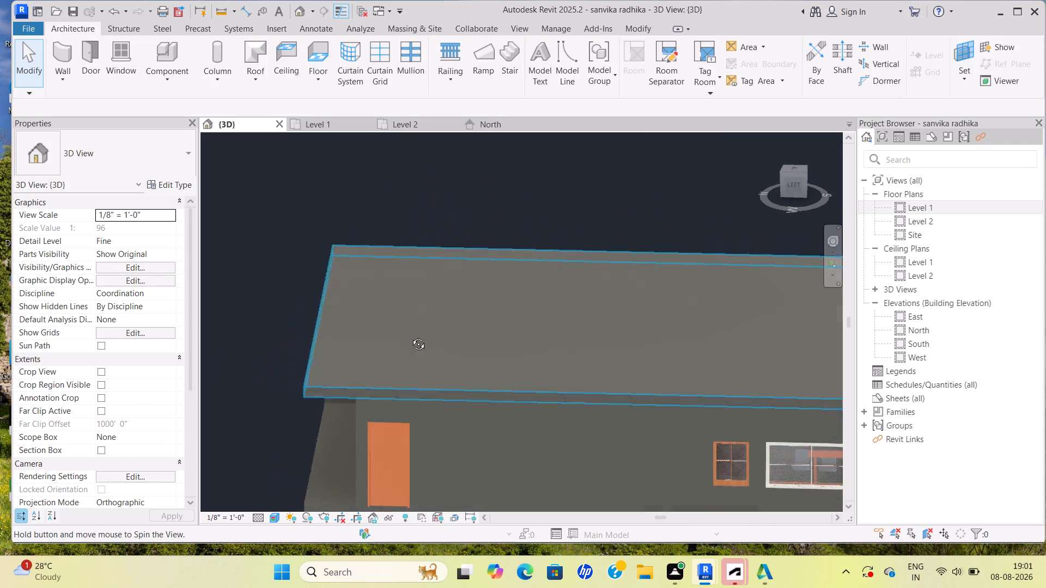
middle_click_drag(410, 336, 454, 275, "shift")
scroll(457, 301, "up", 2)
left_click(458, 338)
scroll(467, 354, "up", 3)
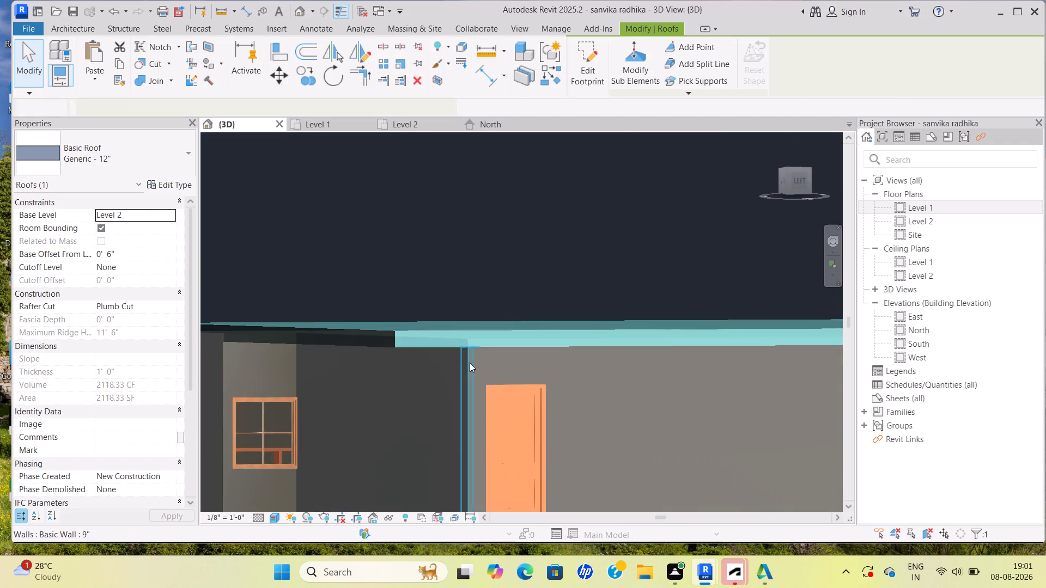
middle_click_drag(466, 363, 436, 363, "shift")
left_click(436, 363)
scroll(436, 355, "down", 3)
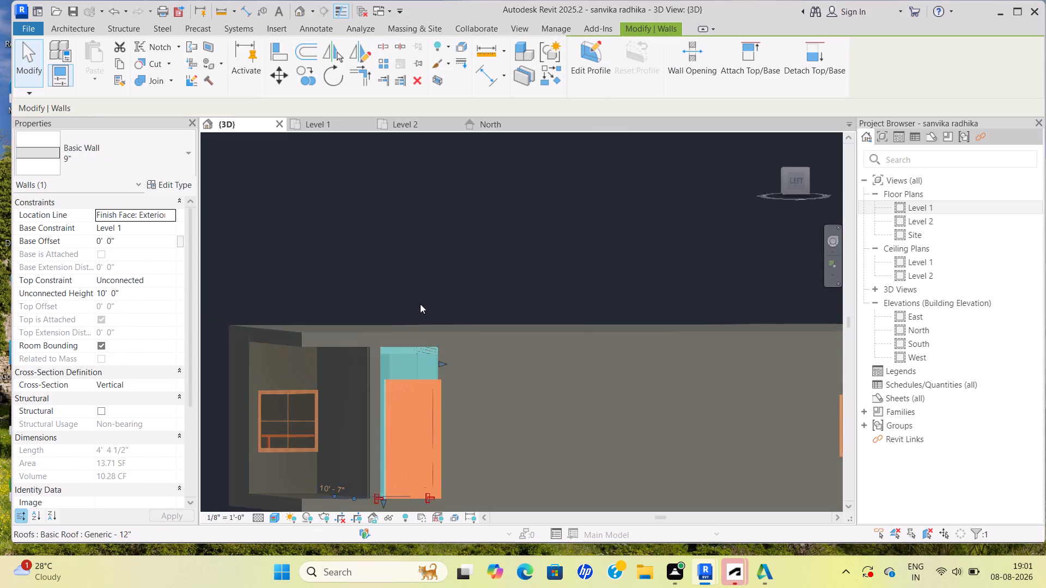
left_click(419, 302)
left_click(360, 338)
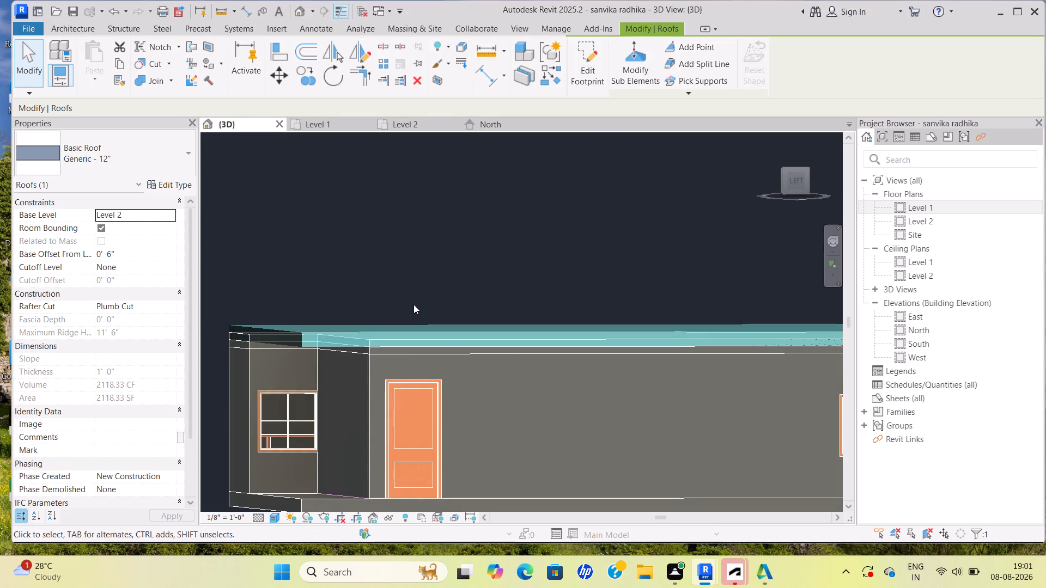
left_click(411, 301)
left_click(350, 347, "shift")
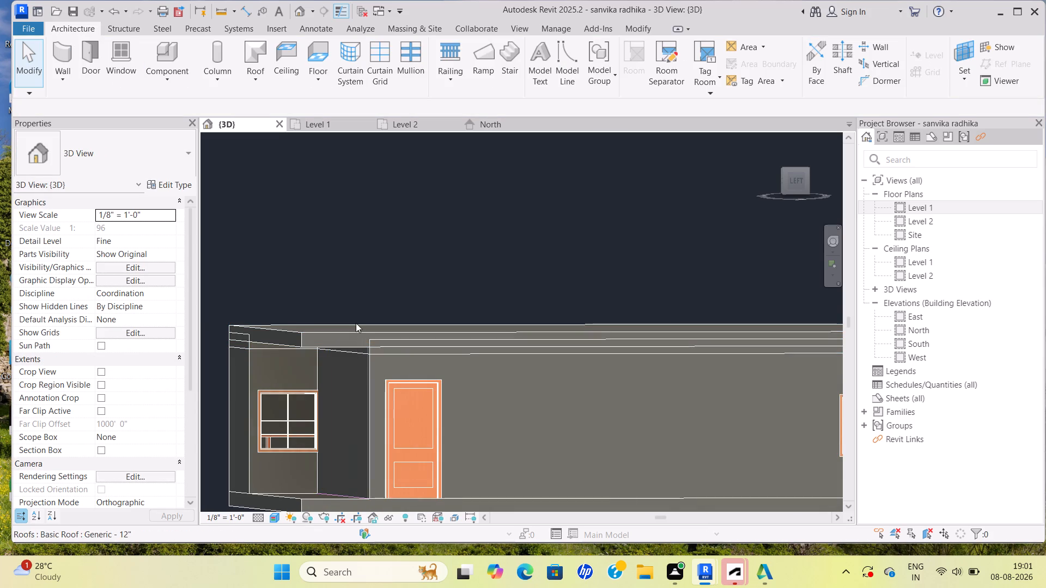
left_click(386, 291)
scroll(370, 292, "down", 4)
middle_click_drag(360, 317, 332, 307, "shift")
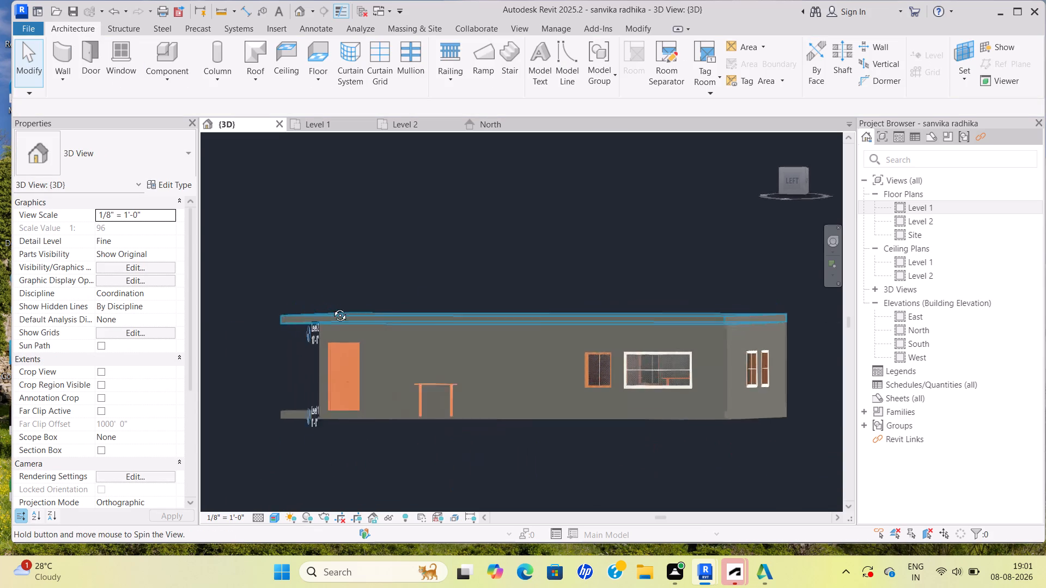
middle_click_drag(332, 307, 452, 302, "shift")
scroll(487, 302, "up", 8)
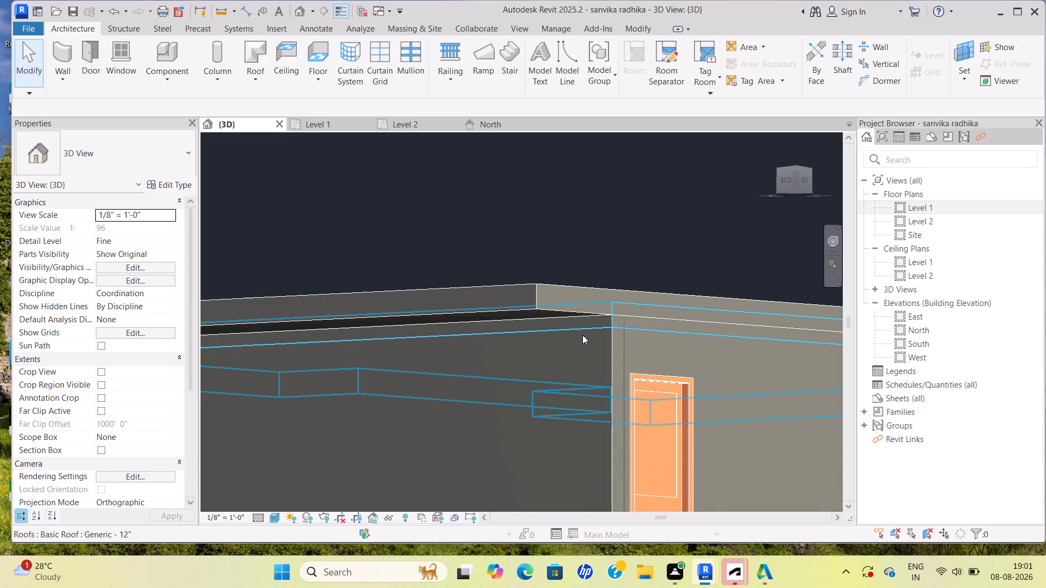
left_click(582, 335)
scroll(561, 328, "down", 3)
middle_click_drag(551, 322, 485, 334, "shift")
Set the upper Generic - 12" roof's base offset from Level 2 to 12".
scroll(391, 324, "up", 1)
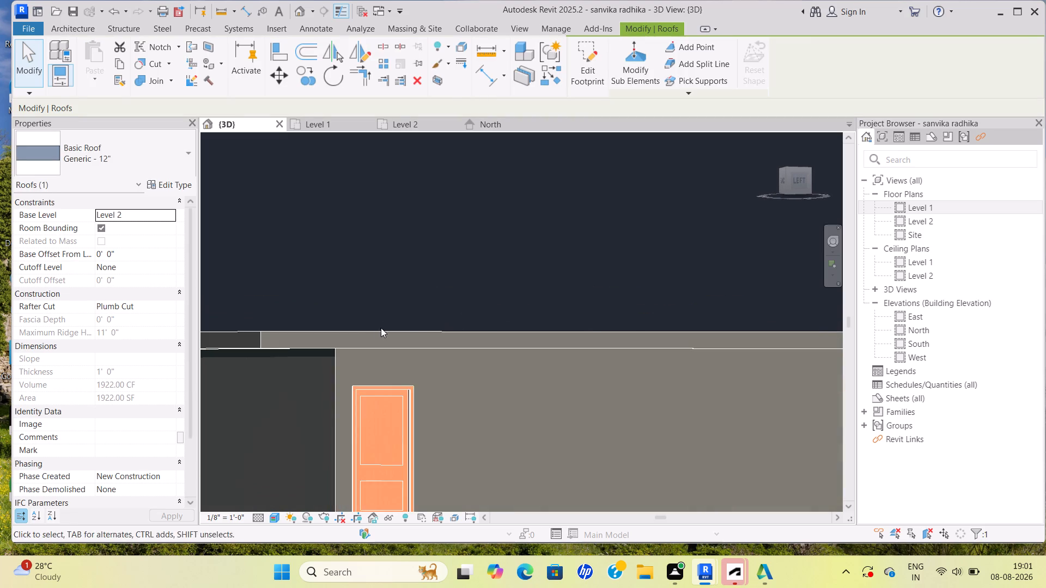
scroll(381, 328, "up", 3)
scroll(313, 358, "up", 1)
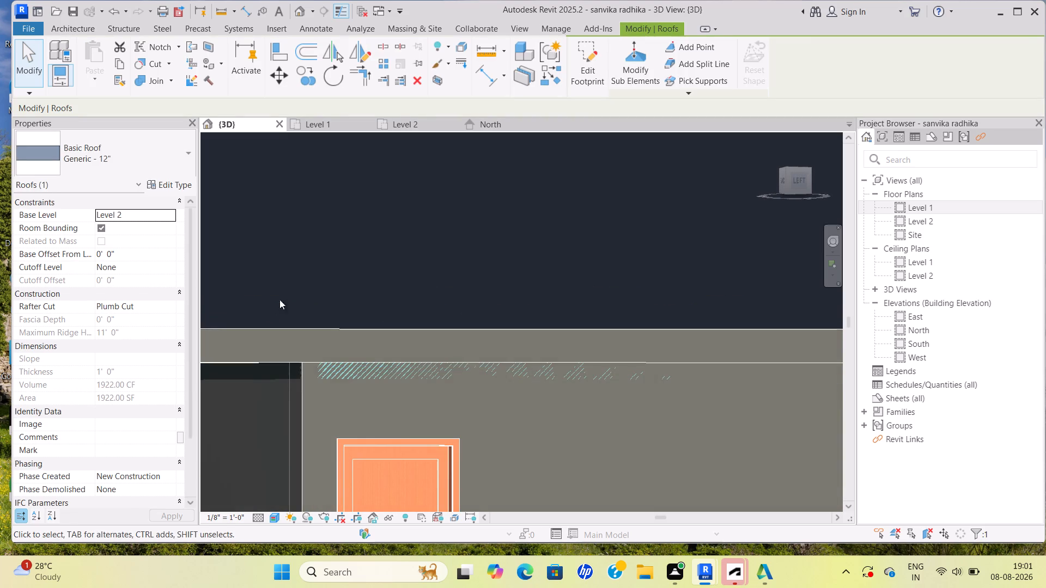
left_click(306, 283)
left_click(289, 332)
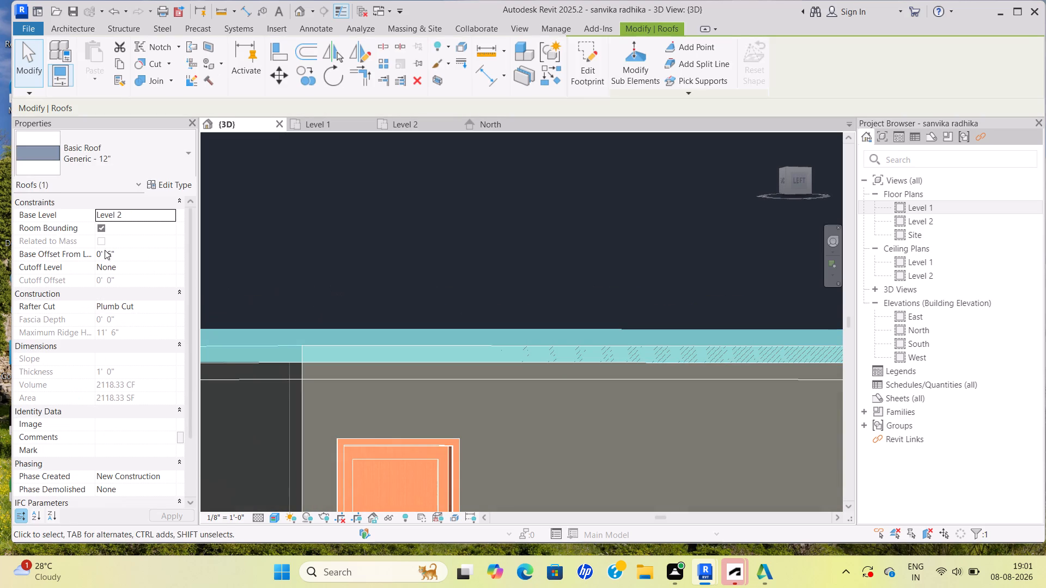
left_click(135, 235)
left_click(129, 256)
type("12\"")
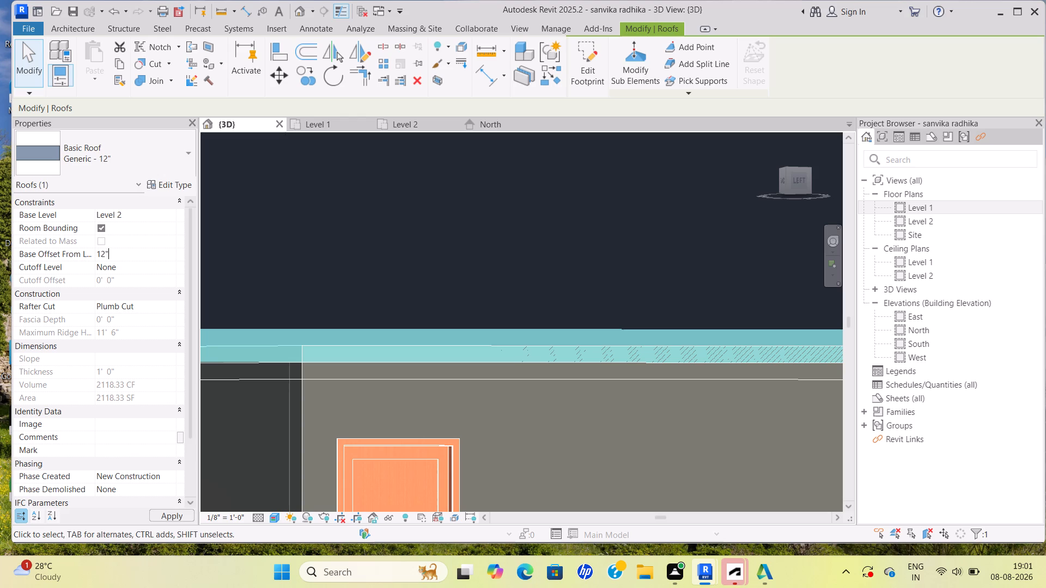
key("Return")
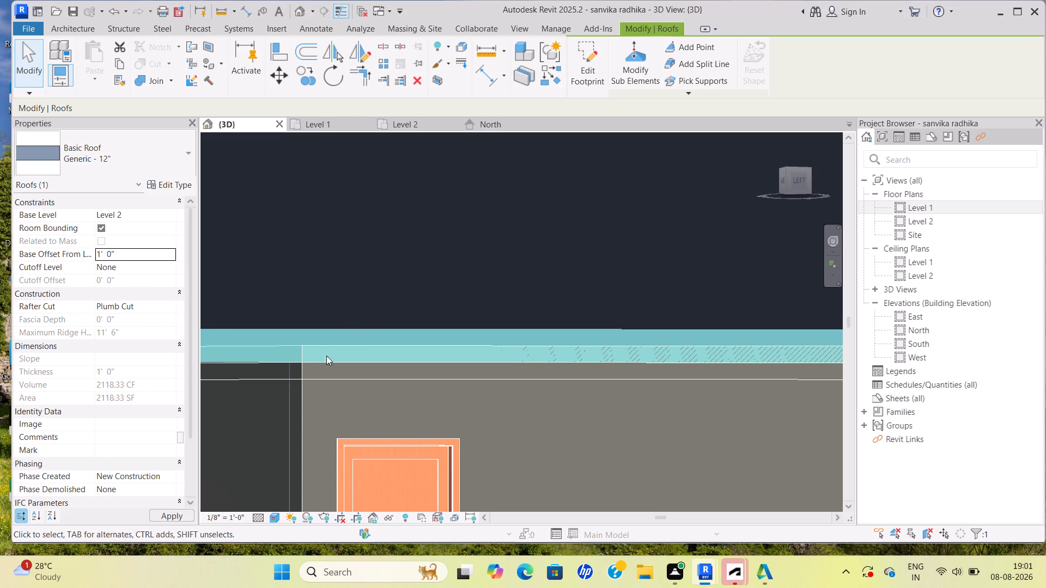
left_click(329, 283)
Set the Structure layer thickness of the Generic - 12" roof type to 6" and apply the type change.
scroll(355, 301, "down", 4)
left_click(324, 320)
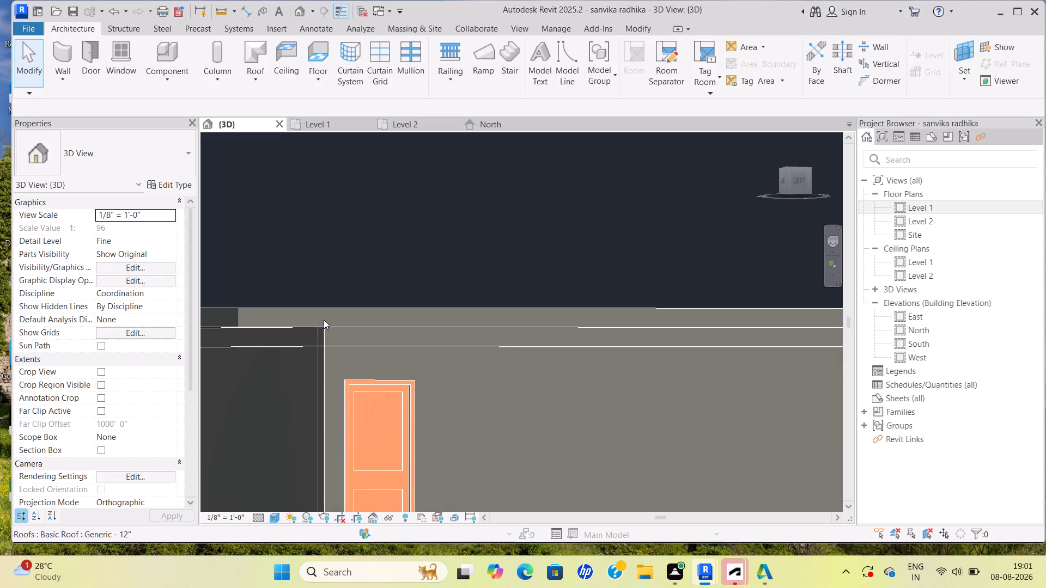
left_click(293, 327)
scroll(294, 322, "down", 4)
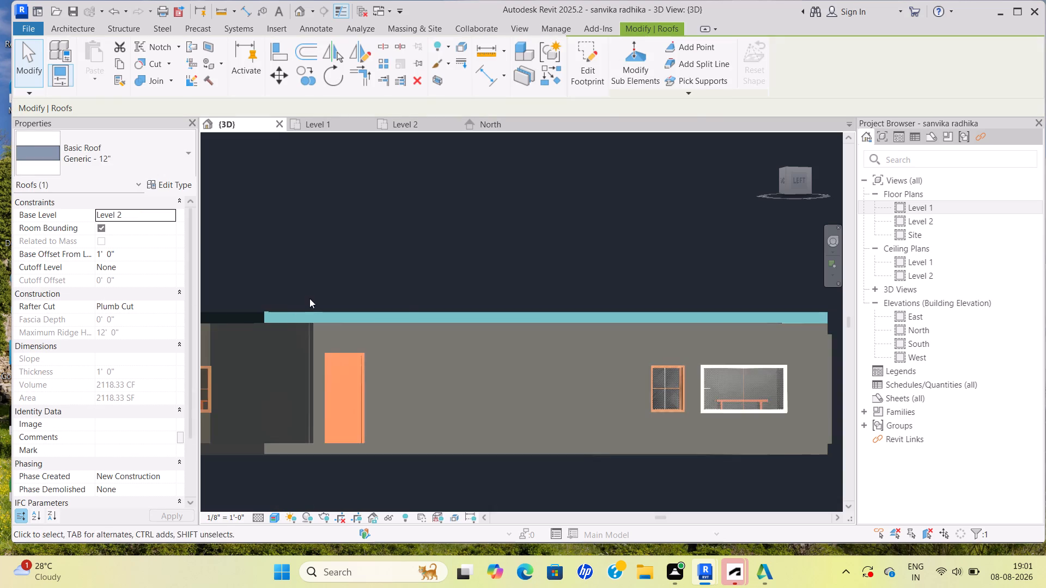
scroll(309, 298, "down", 2)
middle_click_drag(323, 291, 374, 308, "shift")
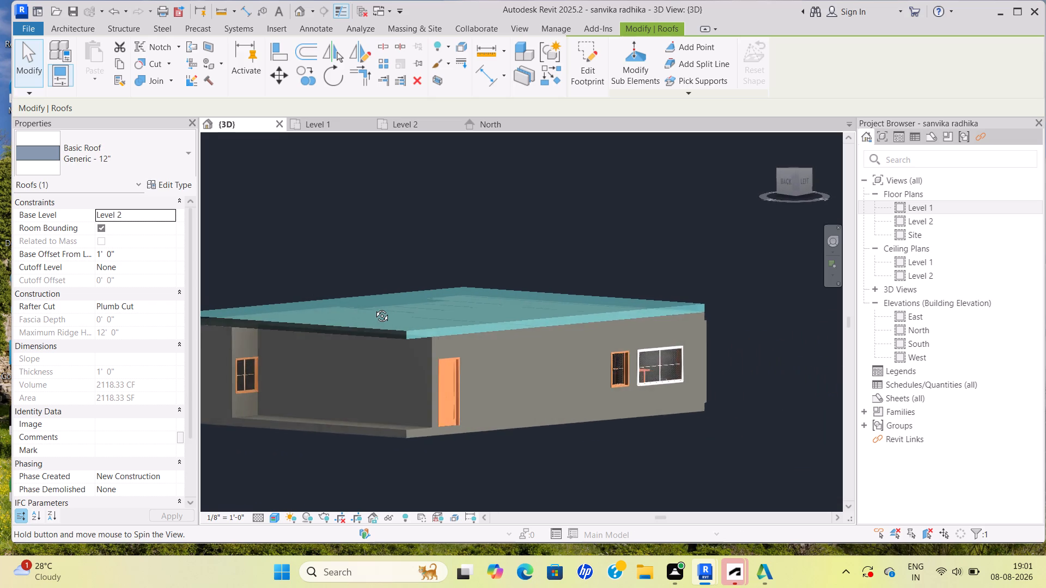
middle_click_drag(374, 308, 373, 308, "shift")
scroll(373, 308, "up", 1, "shift")
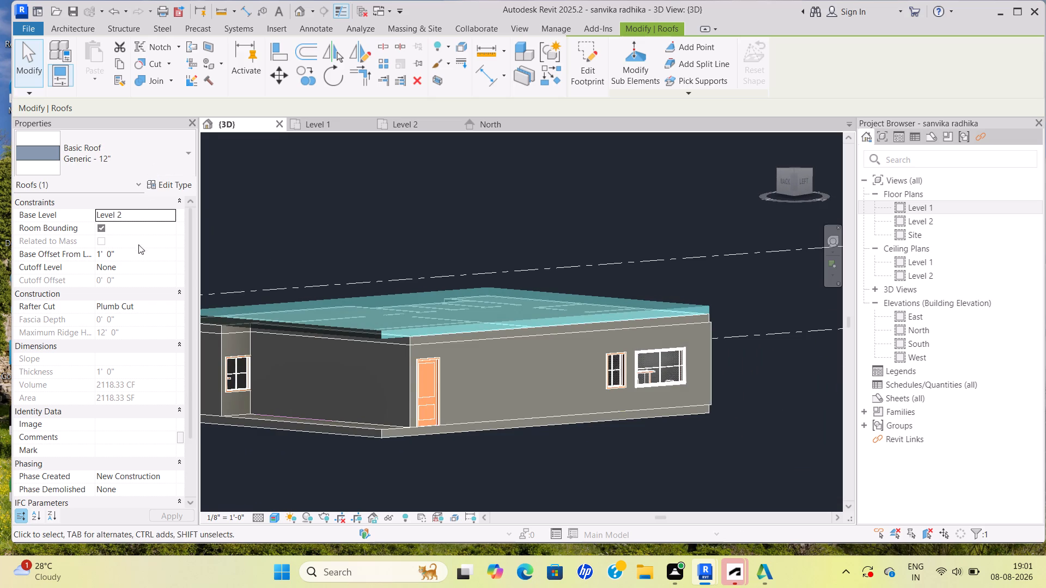
left_click(138, 167)
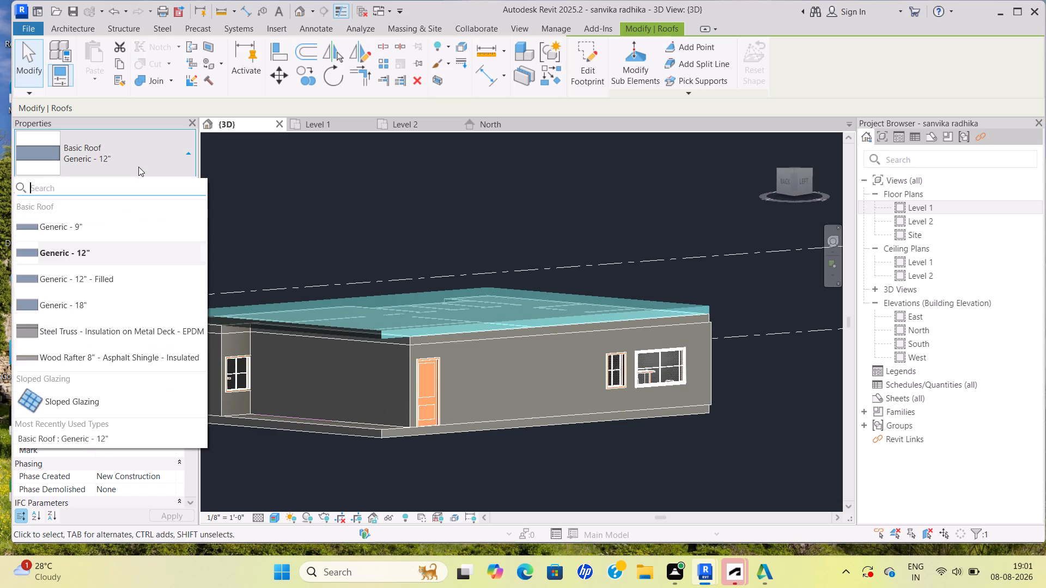
left_click(138, 167)
left_click(164, 157)
left_click(171, 186)
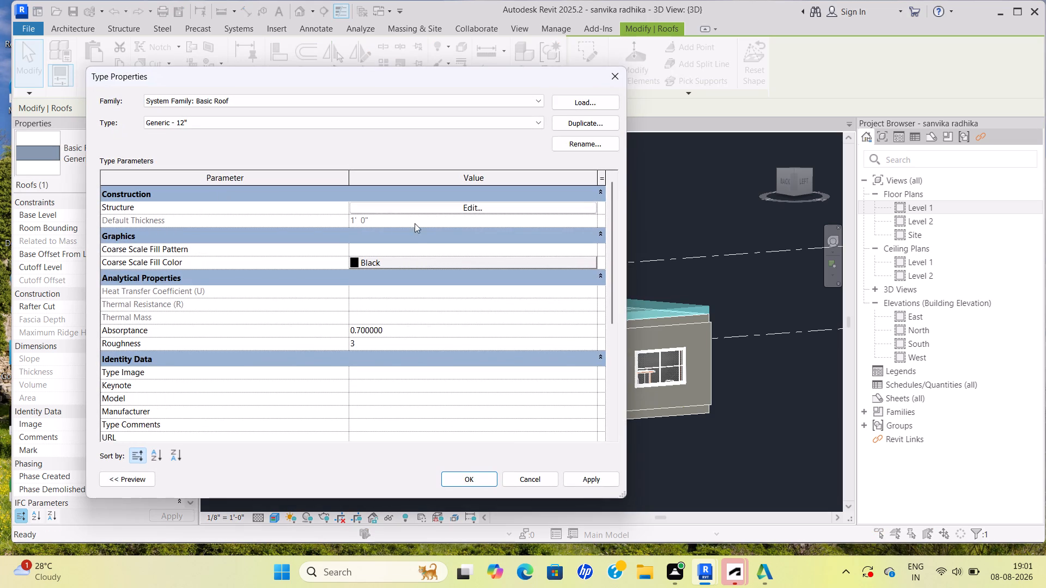
left_click(474, 207)
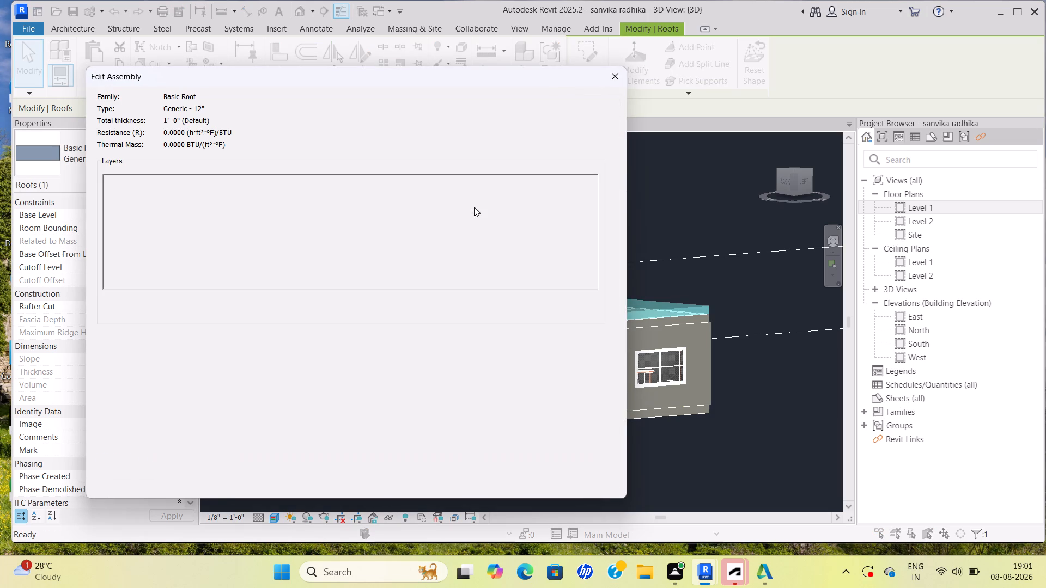
double_click(404, 204)
left_click_drag(404, 204, 307, 215)
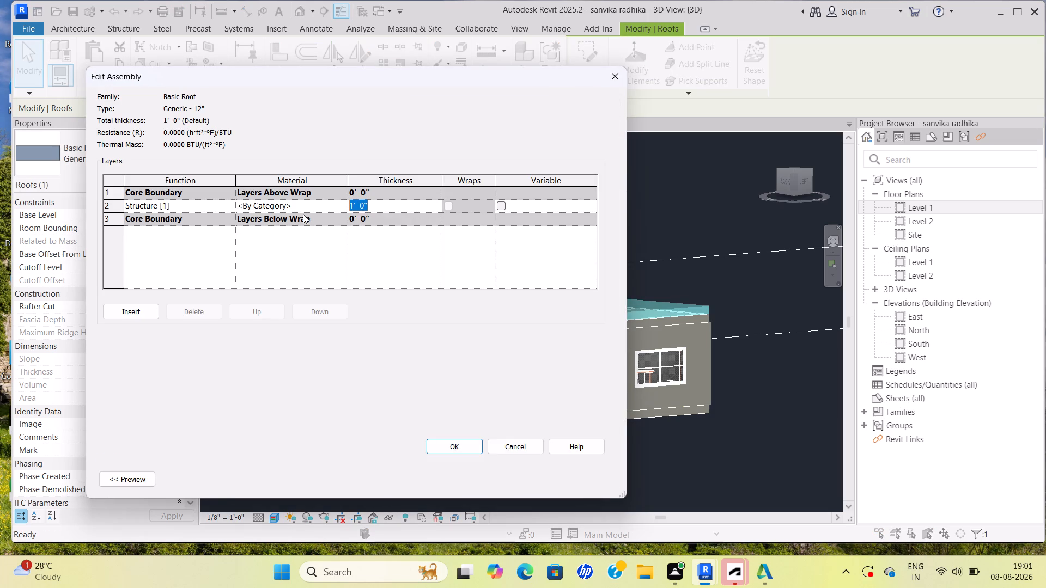
type("6\"")
key("Return")
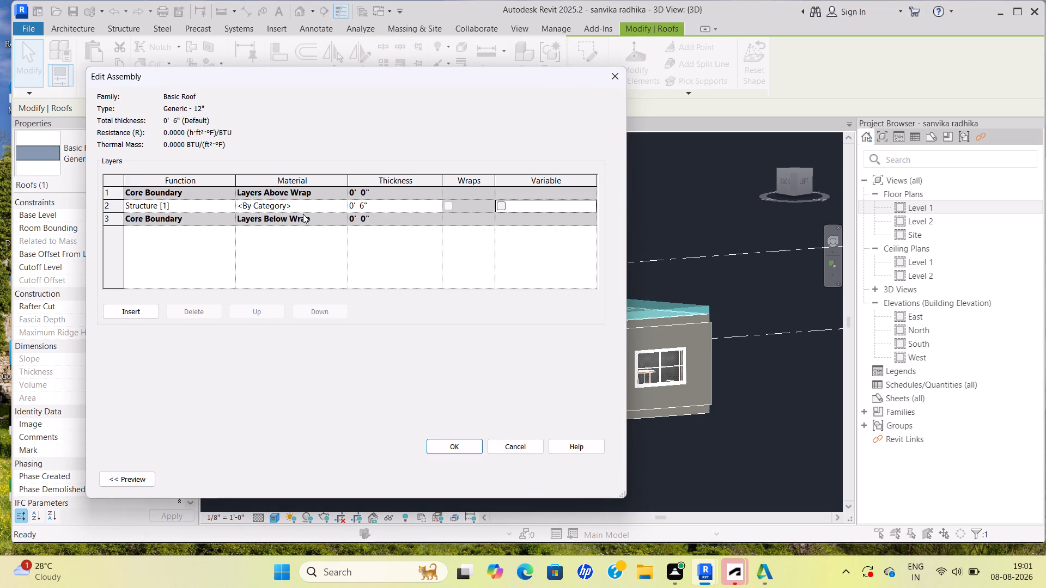
left_click(459, 448)
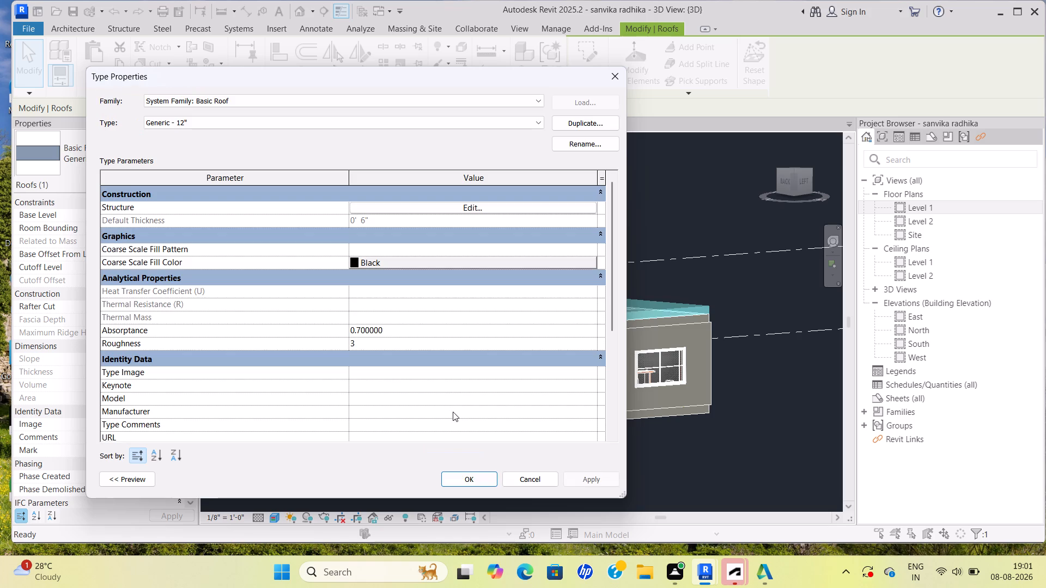
left_click(574, 480)
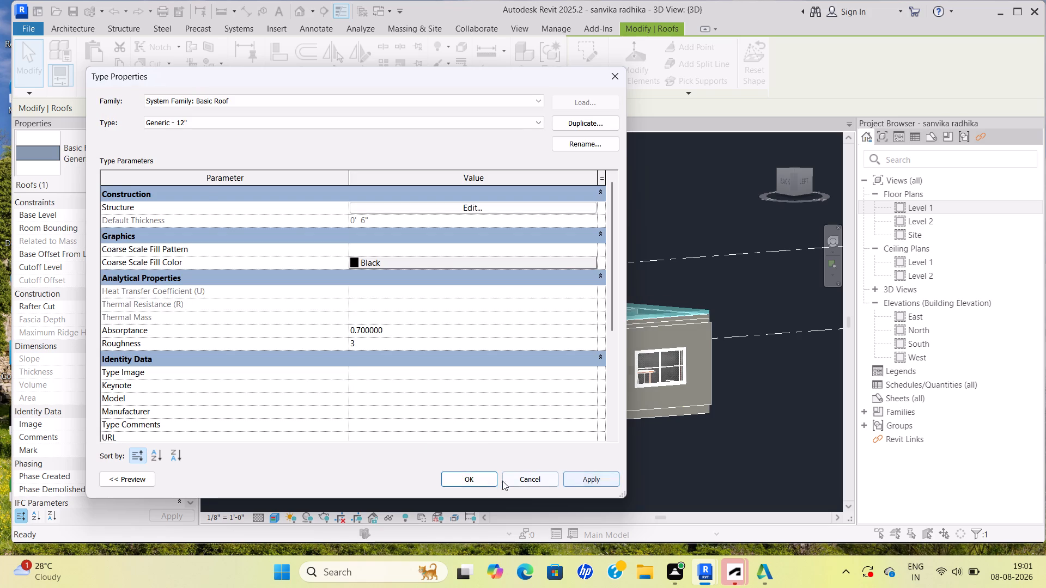
left_click(483, 480)
Examine the two stacked roofs and their fit with the wall tops near the corner door.
scroll(532, 369, "up", 7)
scroll(401, 336, "down", 5)
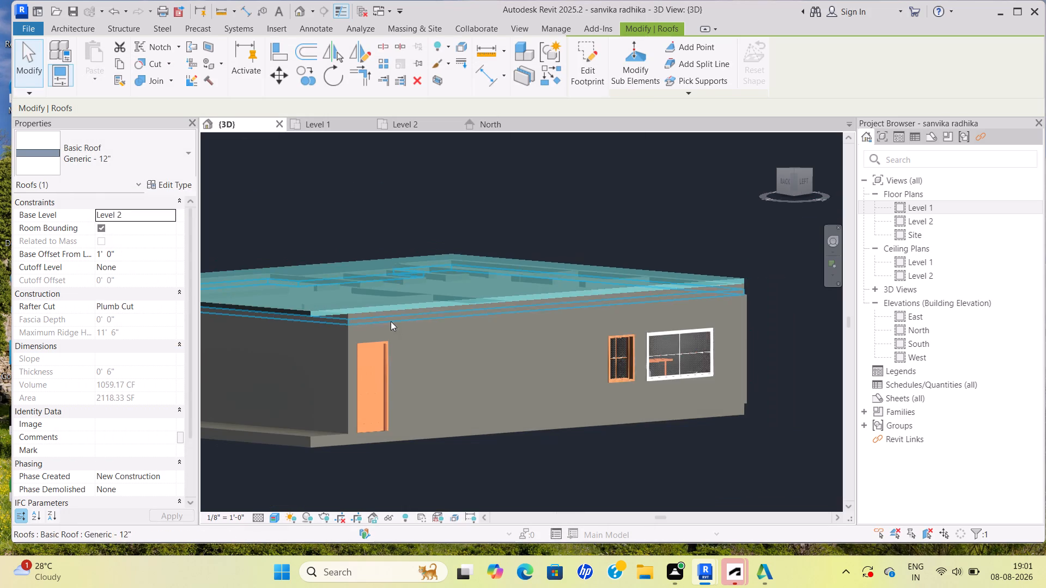
left_click(361, 195)
scroll(349, 269, "up", 7)
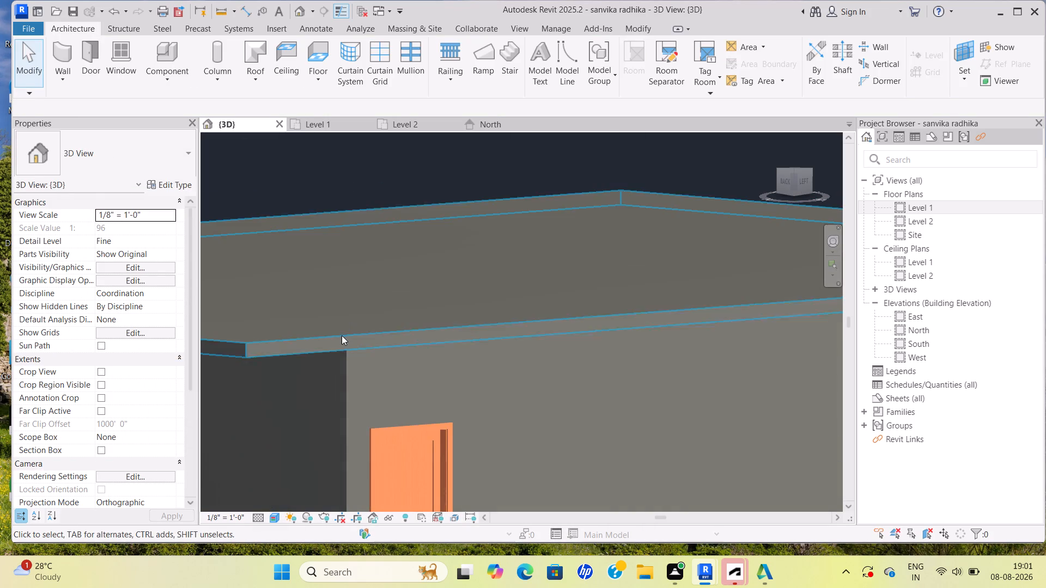
left_click(339, 338)
scroll(345, 333, "down", 3)
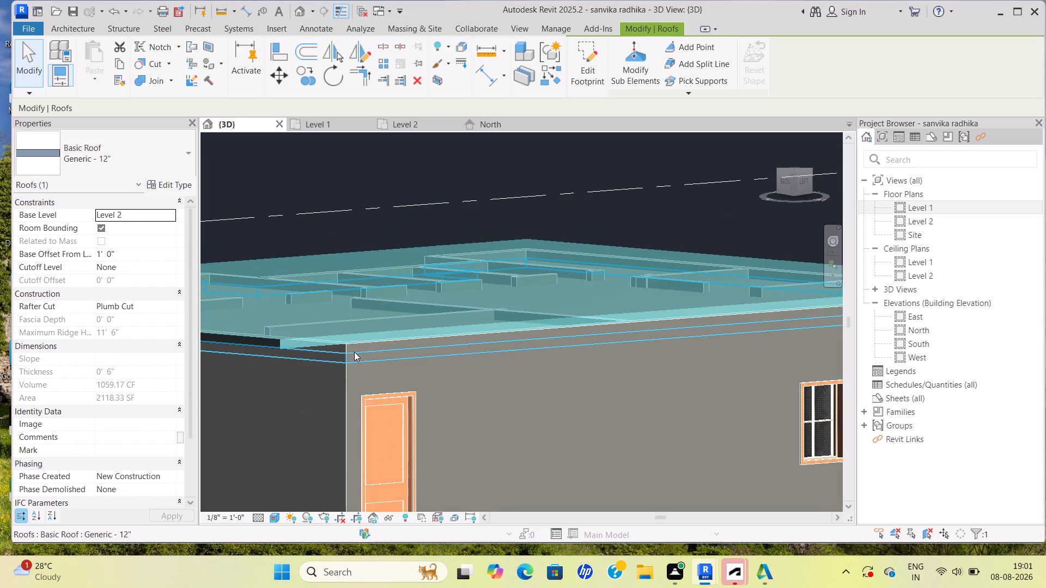
left_click(359, 358)
scroll(362, 358, "down", 4)
scroll(484, 379, "up", 1)
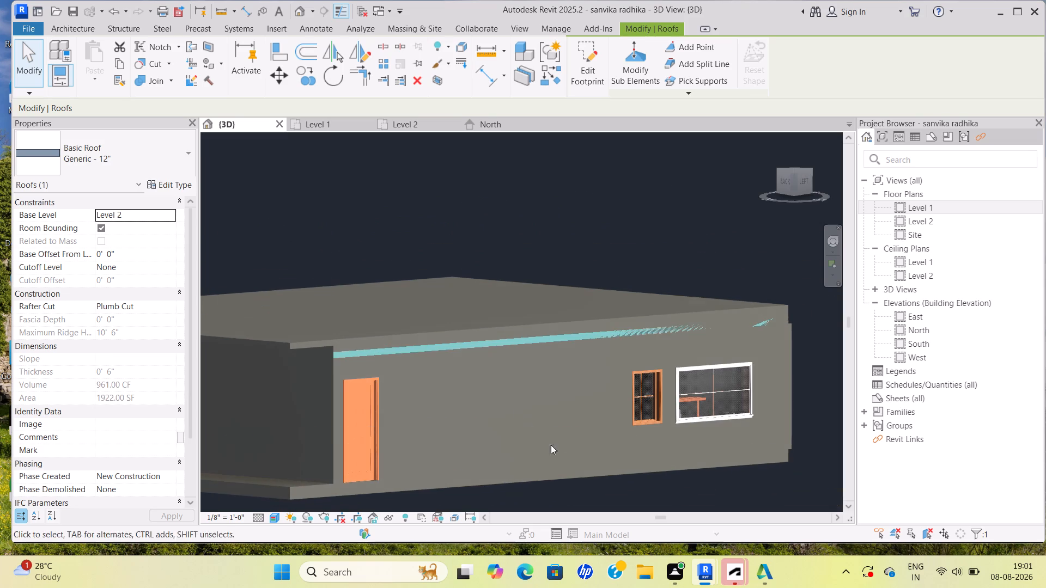
left_click(668, 492)
scroll(515, 397, "up", 2)
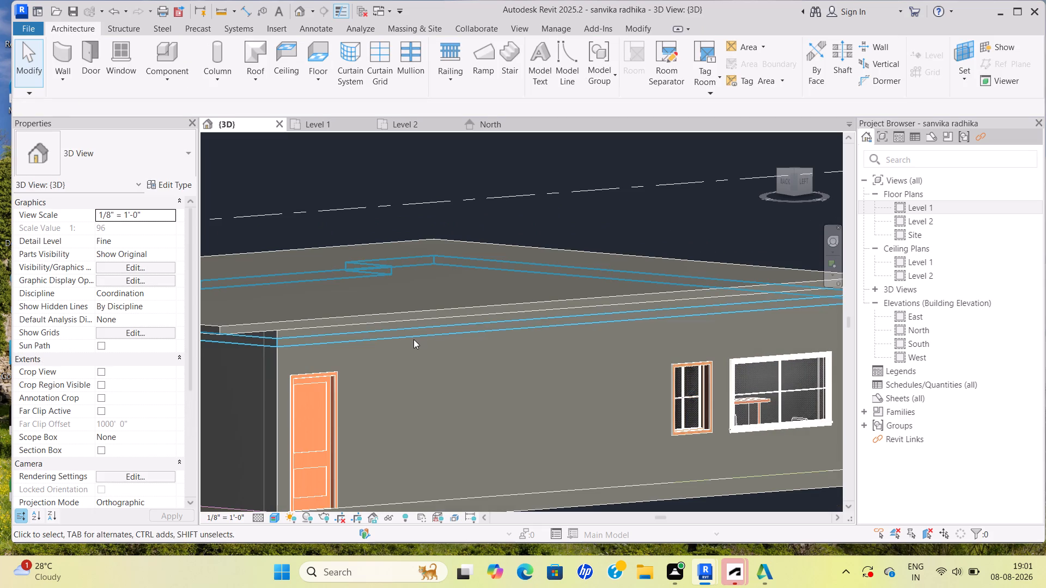
left_click(410, 338)
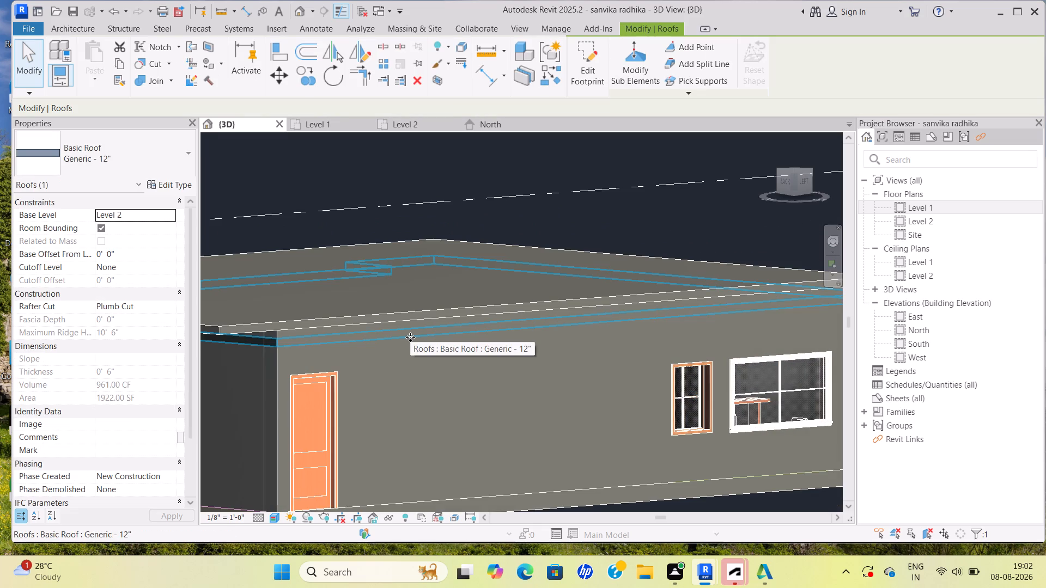
Return the 3D view to its home orientation and temporarily hide the upper Generic - 12" roof.
key("Home")
scroll(500, 277, "up", 2)
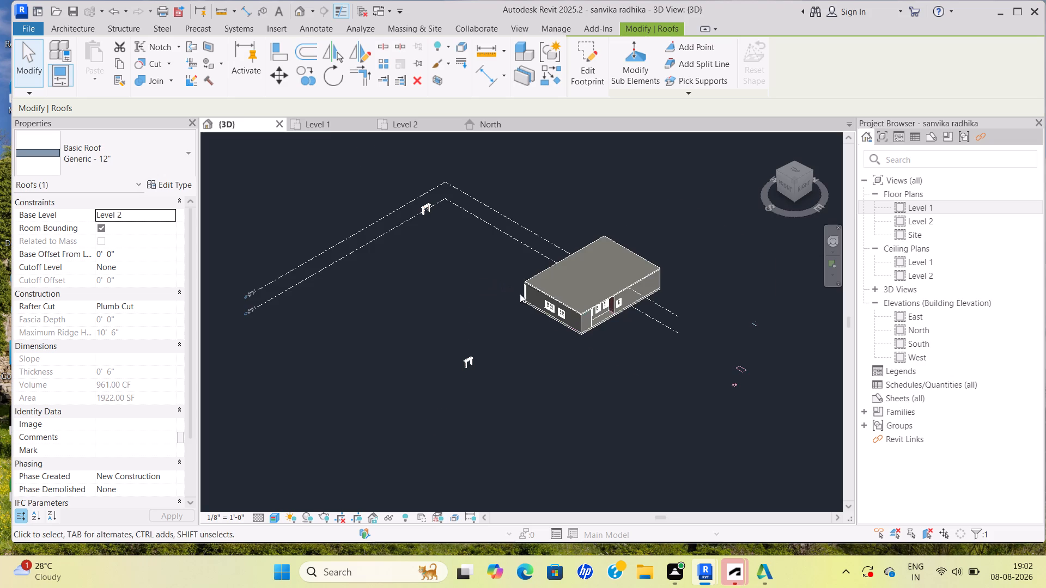
scroll(520, 293, "up", 5)
middle_click_drag(561, 330, 591, 294, "ctrl")
left_click(609, 287)
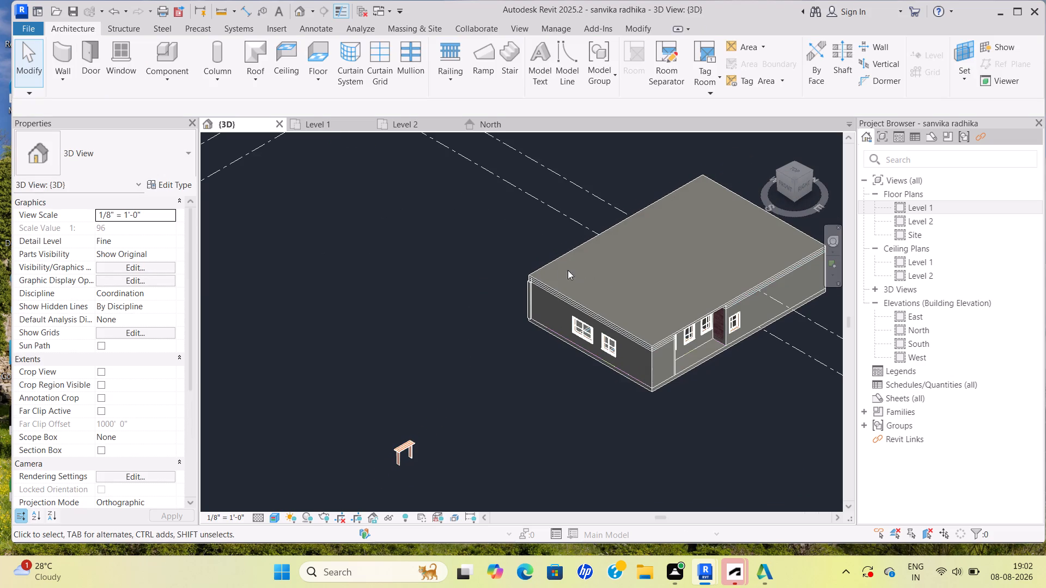
scroll(512, 255, "up", 3)
left_click(568, 270)
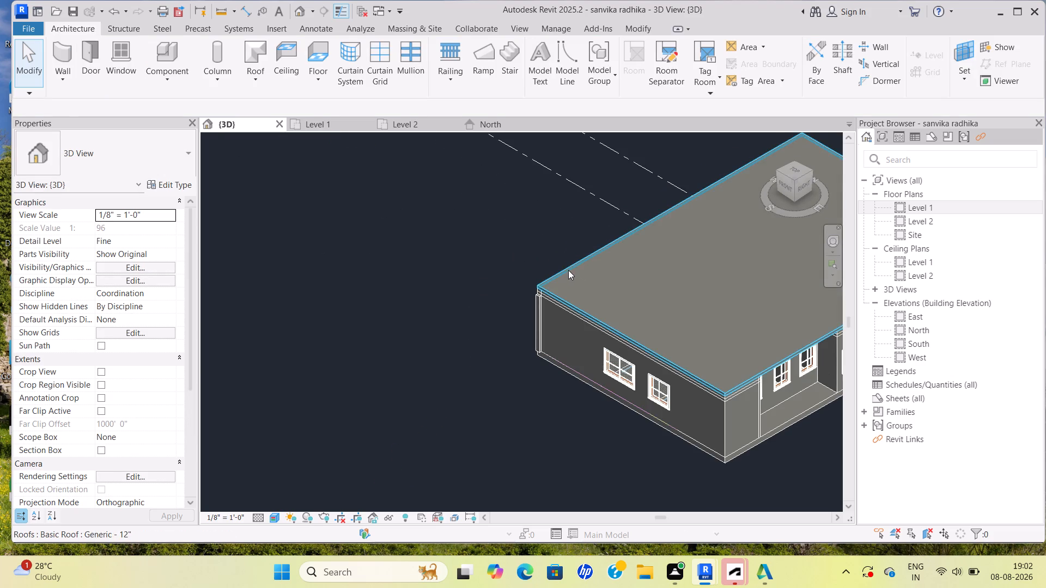
type("hh")
scroll(571, 280, "up", 3)
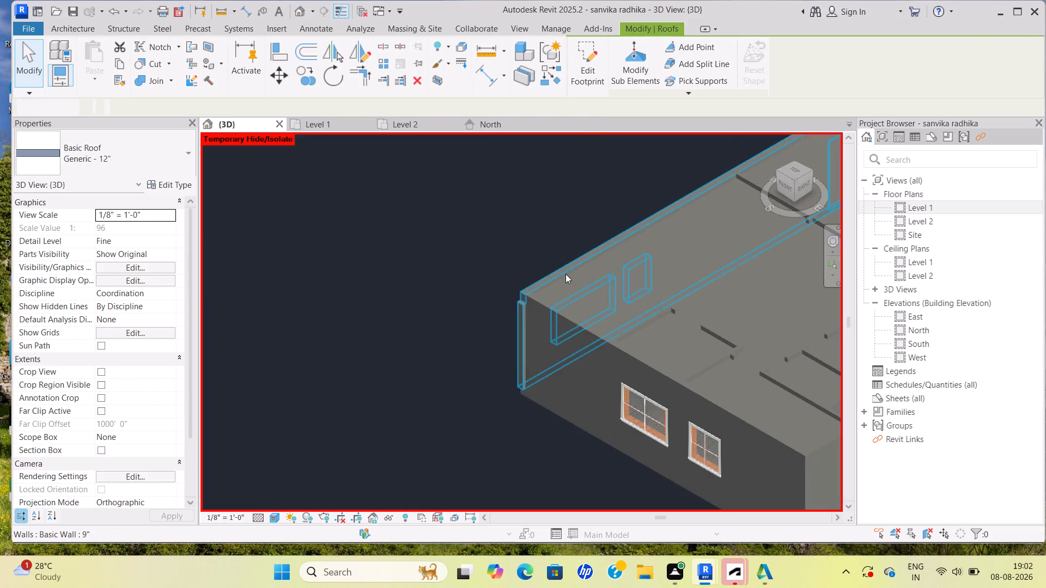
Reset the temporary hide/isolate so the upper roof is shown again in the 3D view.
scroll(555, 271, "up", 3)
left_click(476, 274)
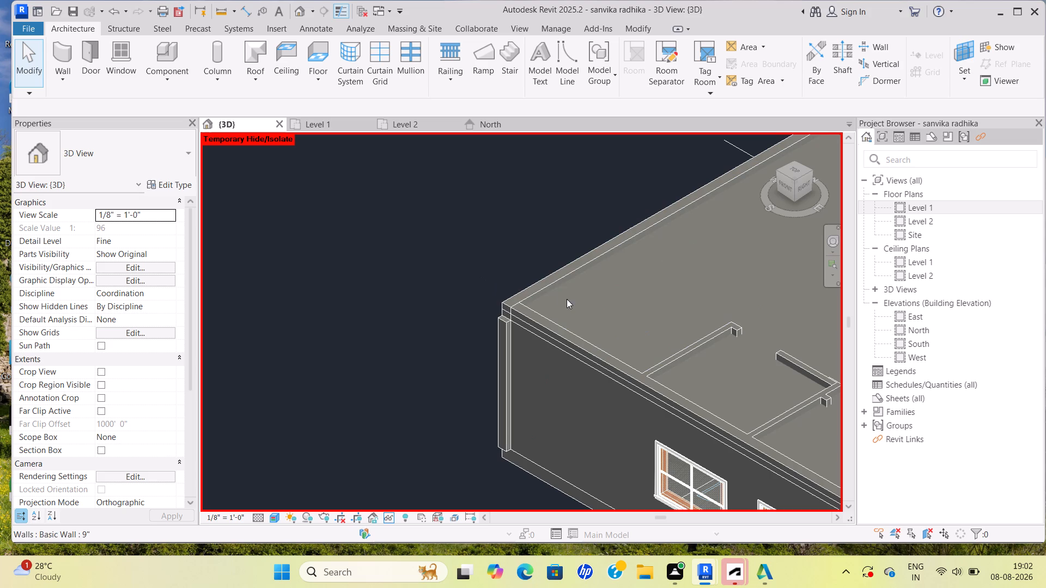
left_click(524, 304)
left_click(501, 284)
scroll(500, 283, "down", 3)
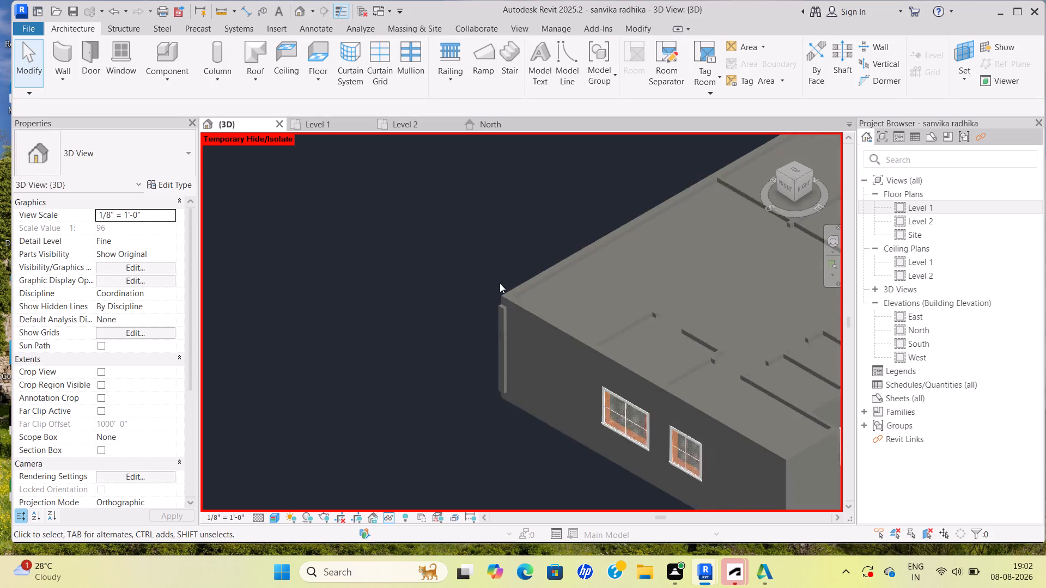
scroll(500, 283, "down", 1)
left_click(387, 520)
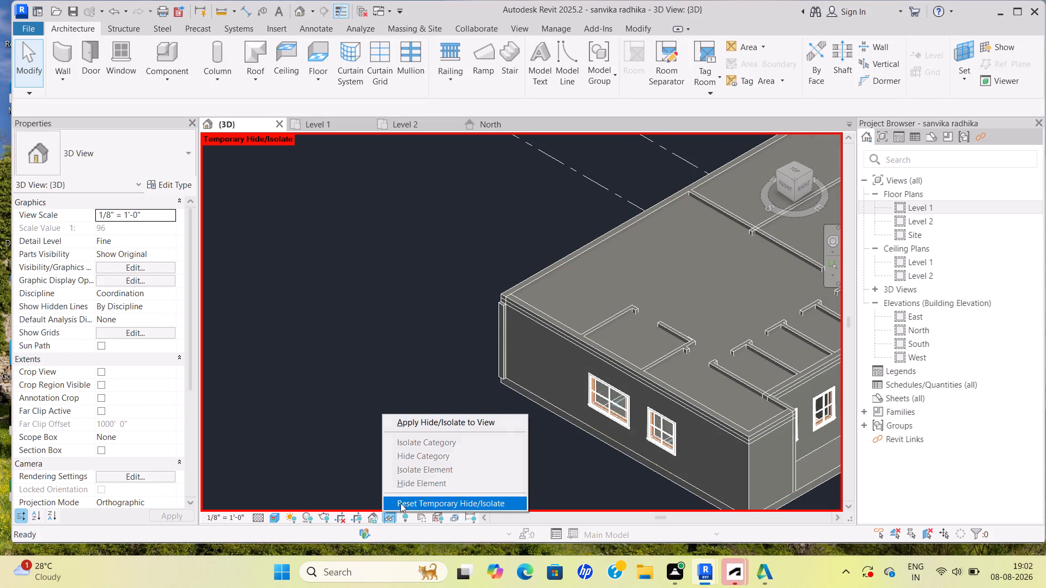
left_click(405, 500)
Delete the upper Generic - 12" roof that has the 1' 0" base offset.
scroll(395, 464, "down", 8)
scroll(446, 390, "up", 5)
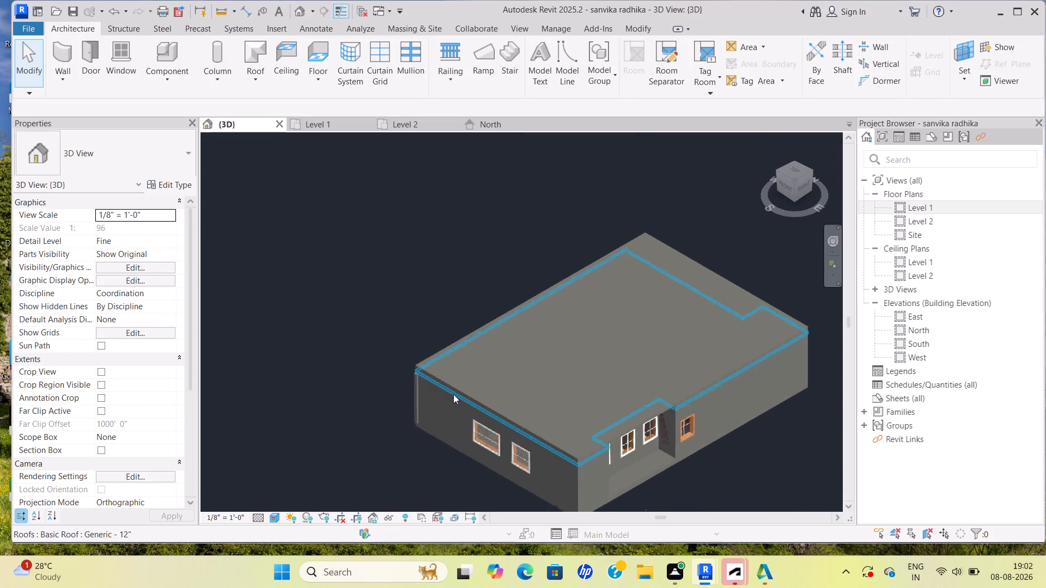
scroll(453, 394, "up", 1)
left_click(459, 390)
scroll(459, 390, "up", 1)
middle_click_drag(458, 402, 489, 378, "shift")
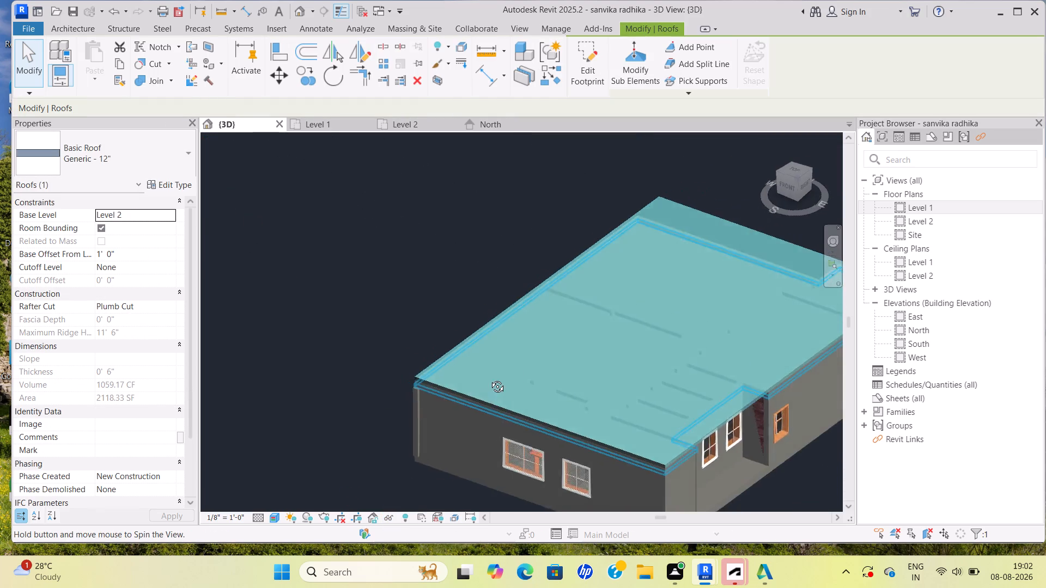
middle_click_drag(489, 378, 627, 335, "shift")
scroll(647, 378, "up", 9)
middle_click_drag(654, 413, 507, 403)
scroll(507, 405, "down", 2)
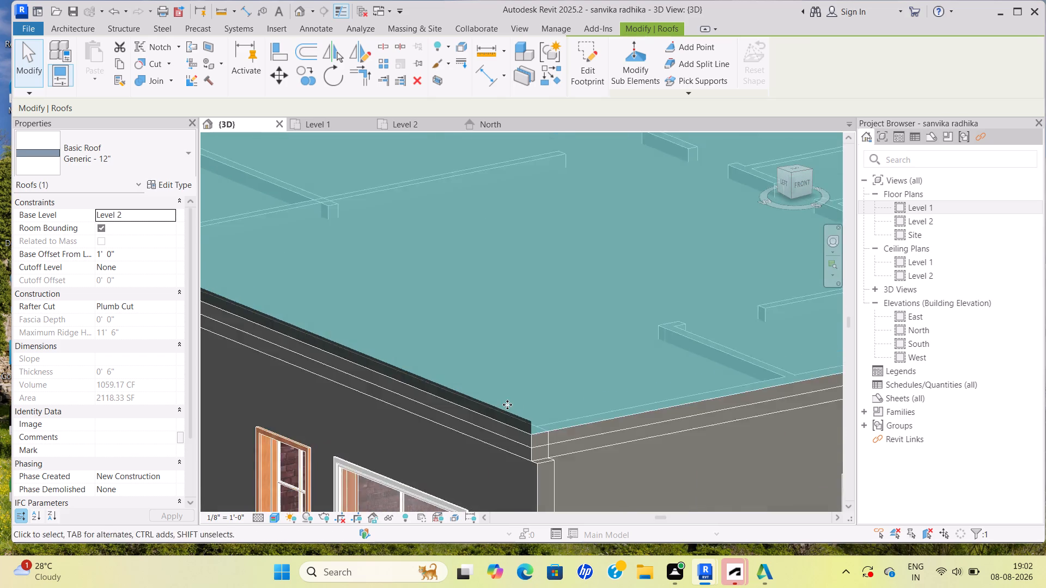
scroll(507, 405, "down", 3)
key("Delete")
Examine how the remaining Level 2 roof meets the wall tops at the building corner near the windows.
scroll(600, 364, "up", 4)
scroll(600, 364, "down", 5)
left_click(584, 408)
scroll(555, 440, "up", 3)
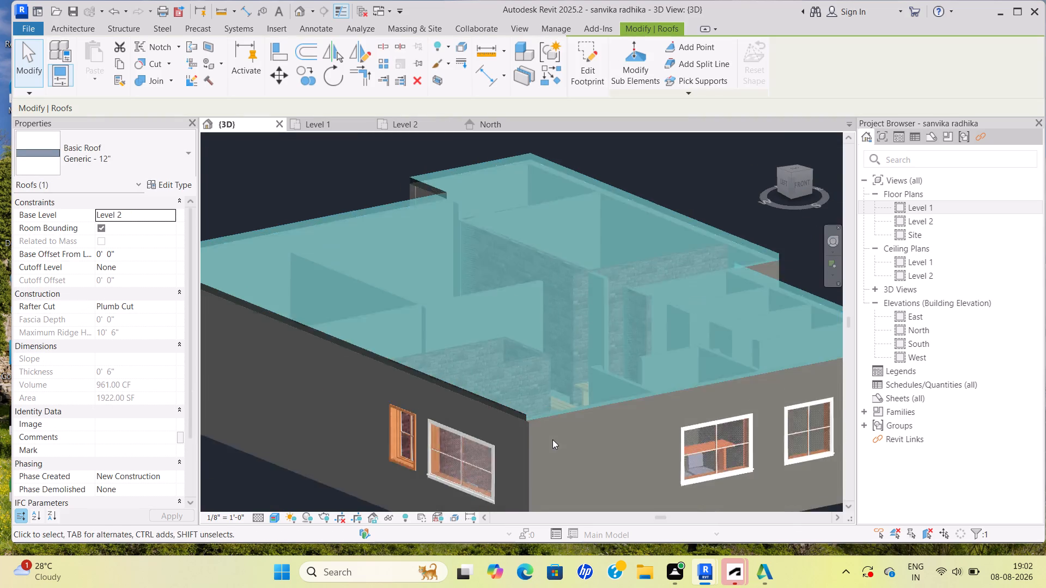
scroll(552, 439, "up", 6)
scroll(520, 409, "up", 8)
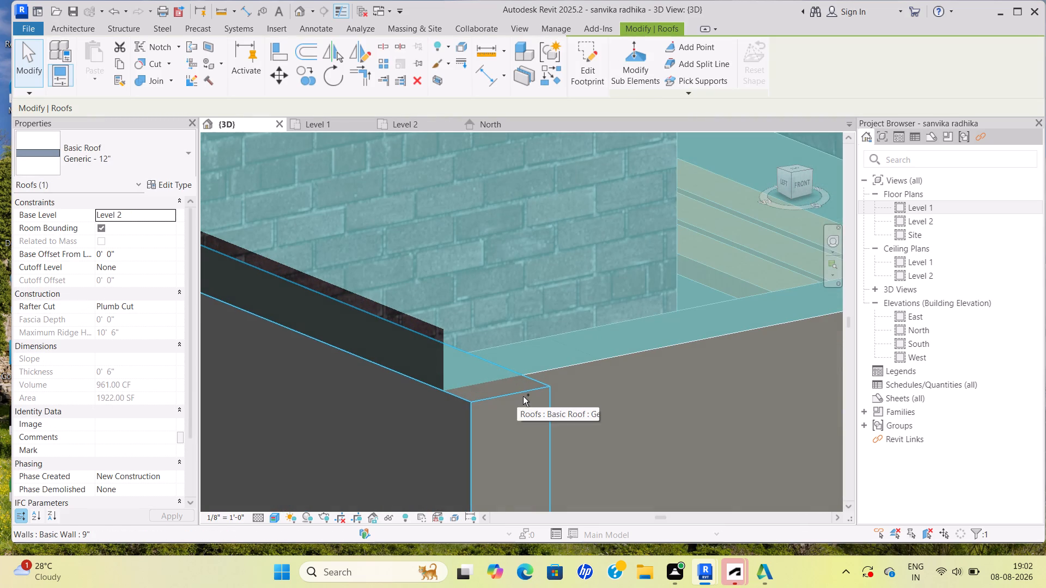
key("ctrl+r")
scroll(507, 367, "down", 3)
middle_click_drag(517, 386, 552, 349, "ctrl")
scroll(552, 349, "up", 1, "ctrl")
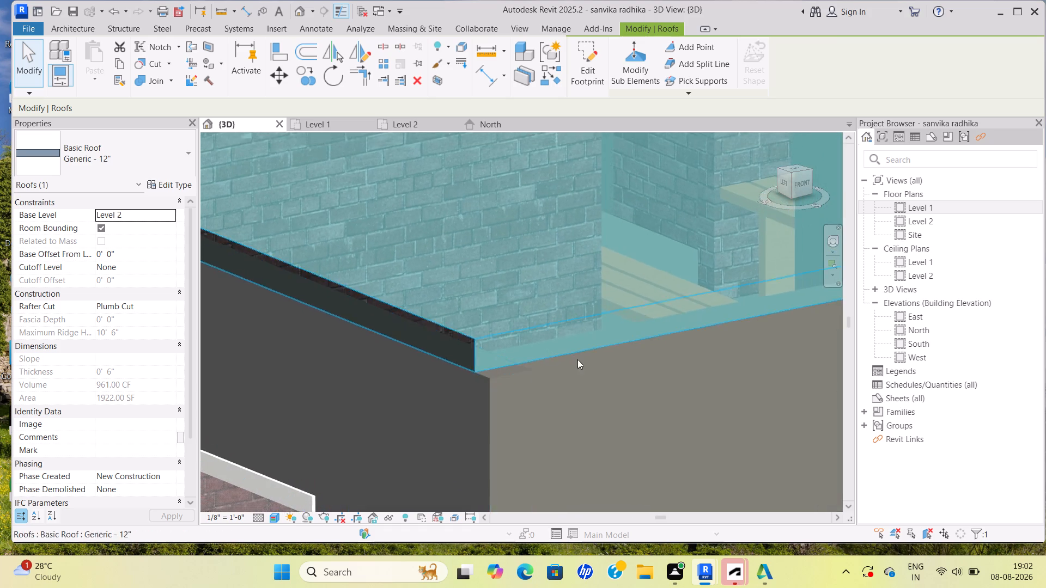
Examine the remaining roof's edge around the recess between the corner door and the side window.
scroll(577, 365, "down", 17)
middle_click_drag(523, 371, 649, 371, "shift")
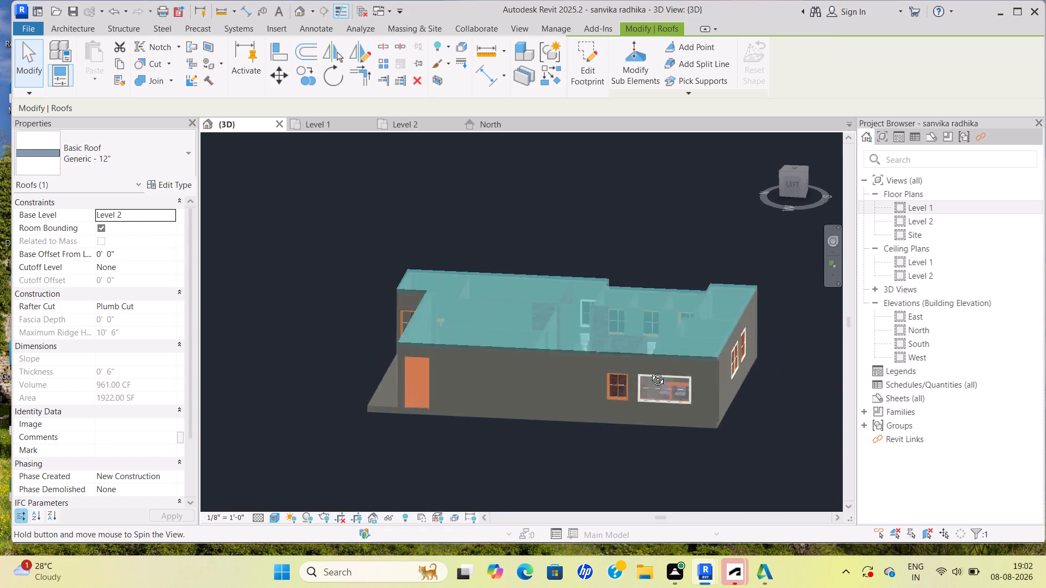
middle_click_drag(649, 371, 656, 371, "shift")
scroll(515, 379, "up", 5)
middle_click_drag(465, 367, 561, 389)
scroll(350, 255, "up", 3)
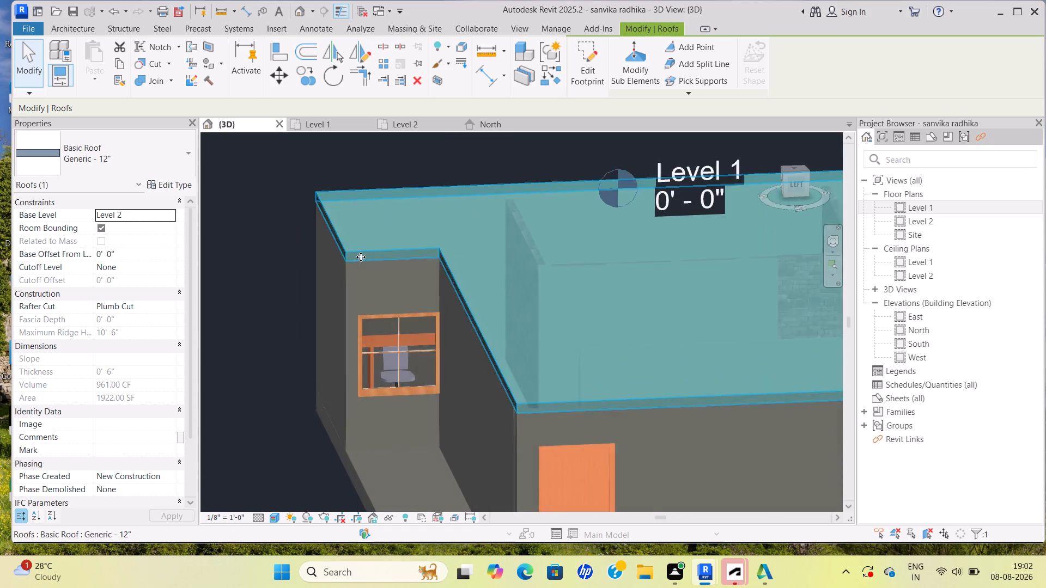
scroll(361, 257, "up", 1)
left_click(372, 306)
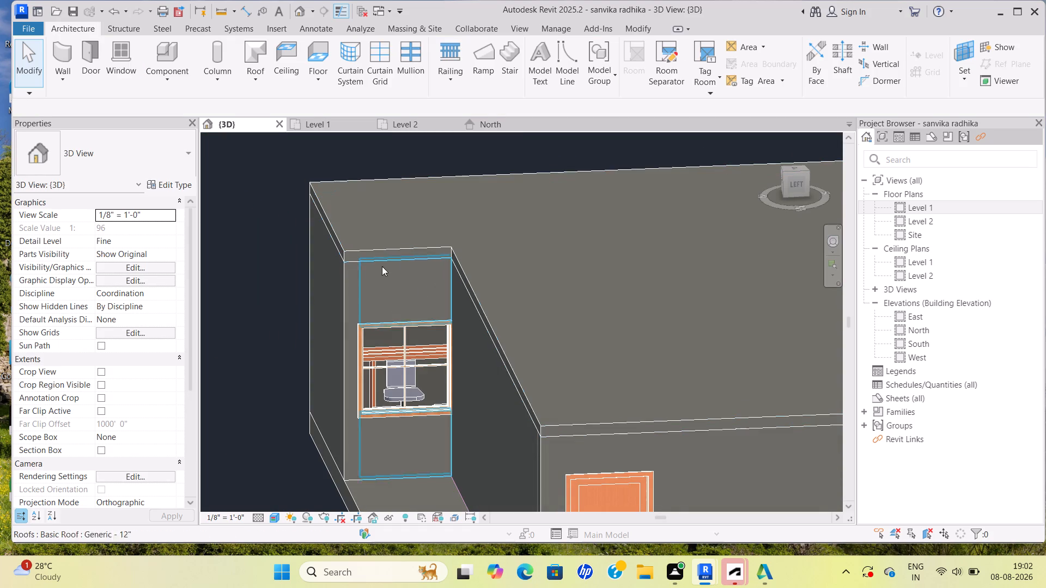
left_click(361, 256)
scroll(478, 267, "down", 9)
scroll(540, 326, "up", 3)
middle_click_drag(595, 333, 586, 336, "shift")
scroll(445, 313, "up", 2)
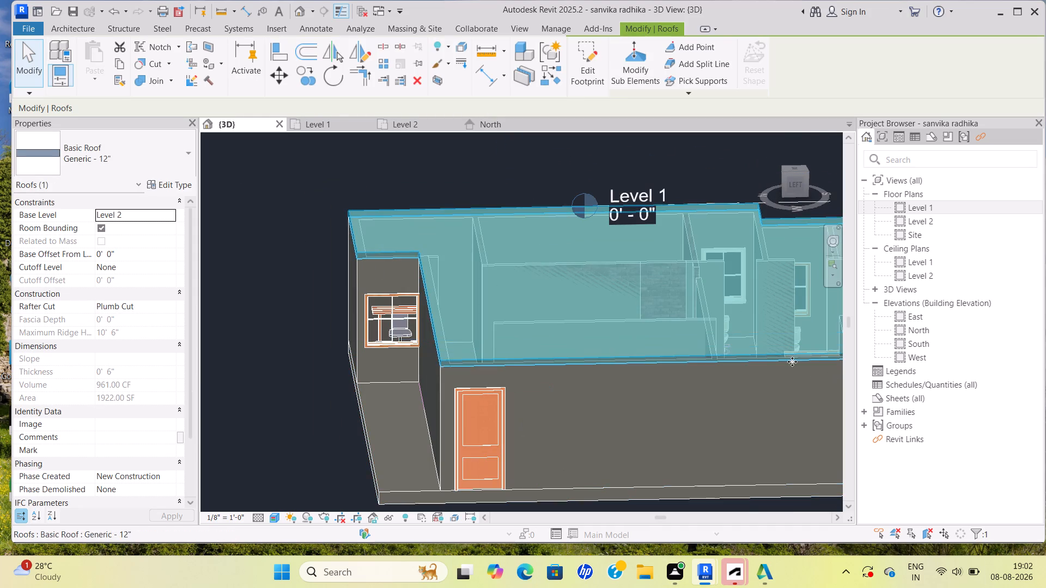
scroll(756, 337, "down", 8)
middle_click_drag(721, 319, 664, 313)
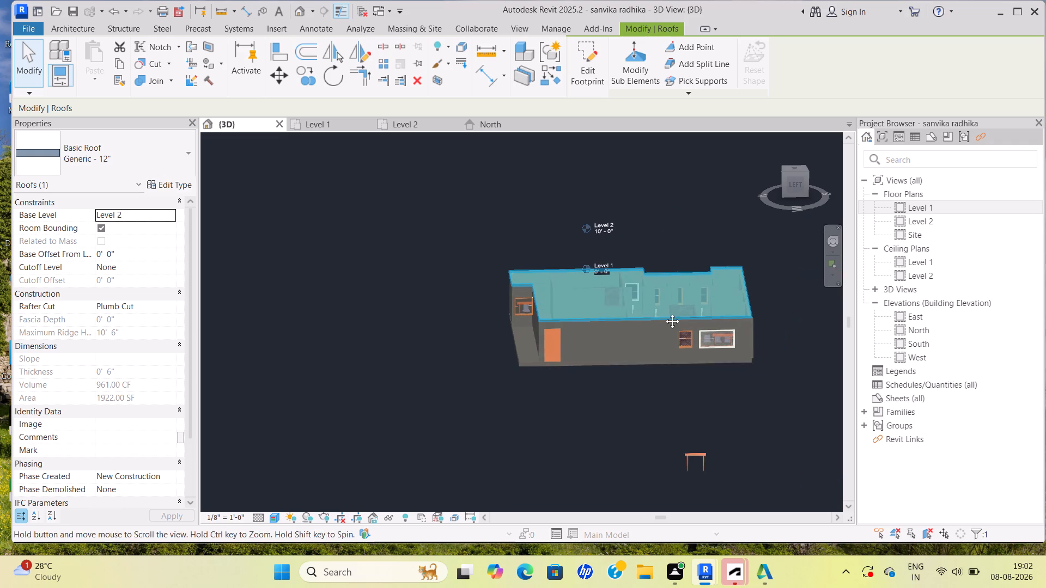
middle_click_drag(664, 313, 663, 313)
scroll(663, 313, "up", 1)
scroll(570, 259, "up", 7)
left_click(378, 206)
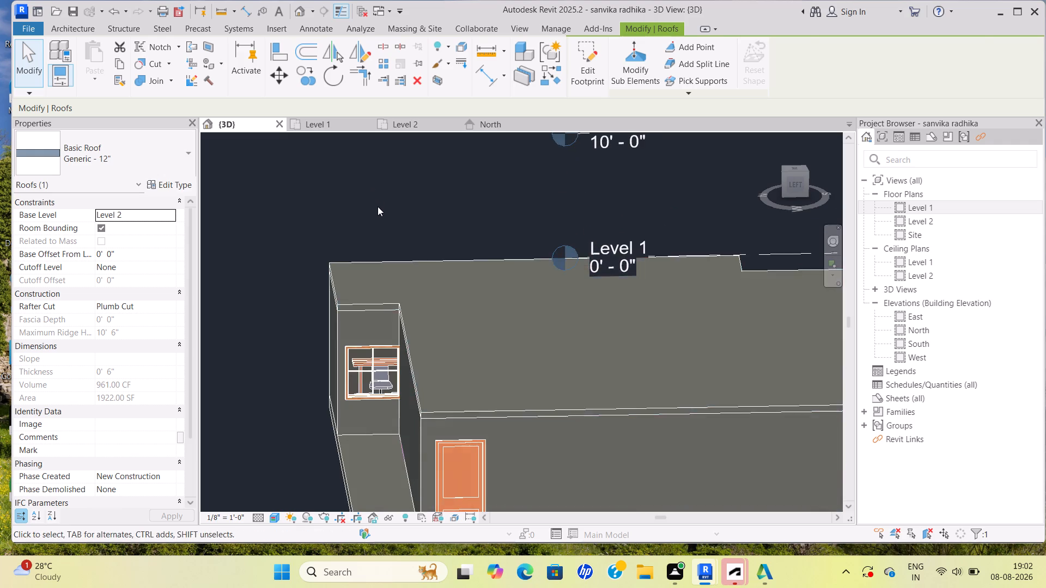
Examine the remaining roof's outline from all sides of the building, including its recesses.
scroll(408, 338, "down", 4)
middle_click_drag(416, 329, 606, 366, "shift")
scroll(508, 317, "up", 2)
middle_click_drag(507, 317, 683, 323, "shift")
scroll(662, 326, "up", 1, "shift")
scroll(535, 308, "down", 4)
middle_click_drag(516, 305, 566, 330, "shift")
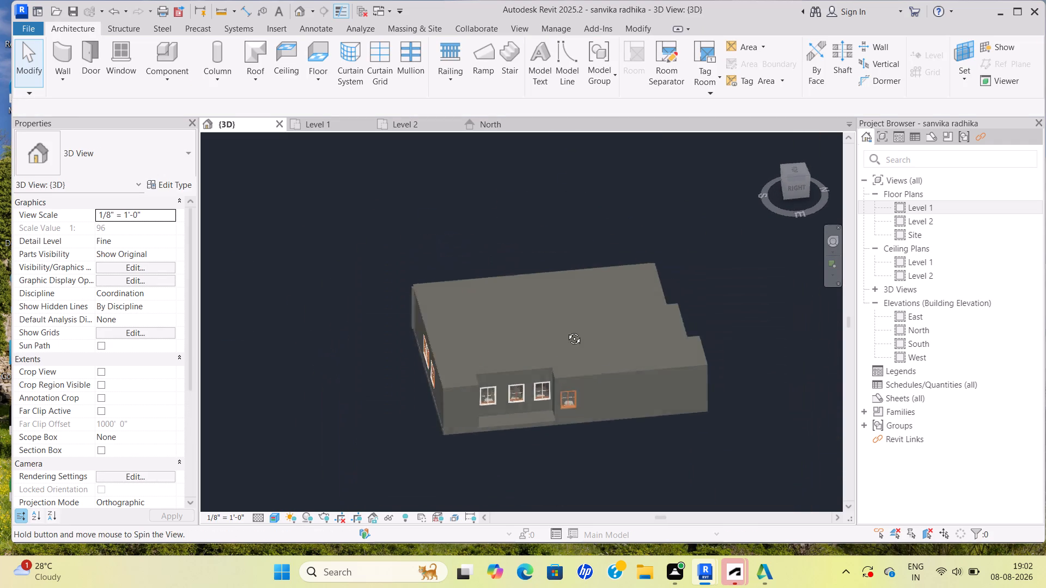
middle_click_drag(566, 330, 649, 336, "shift")
scroll(599, 336, "up", 1, "shift")
middle_click_drag(599, 336, 661, 350, "shift")
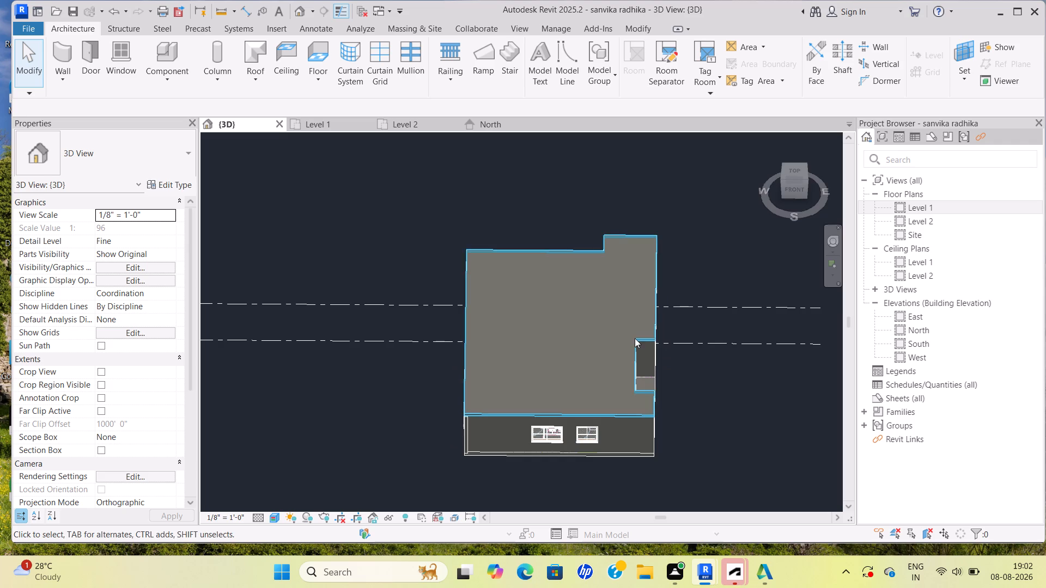
scroll(595, 333, "up", 1)
middle_click_drag(595, 333, 696, 297, "shift")
scroll(629, 345, "up", 3, "shift")
middle_click_drag(586, 354, 650, 338, "shift")
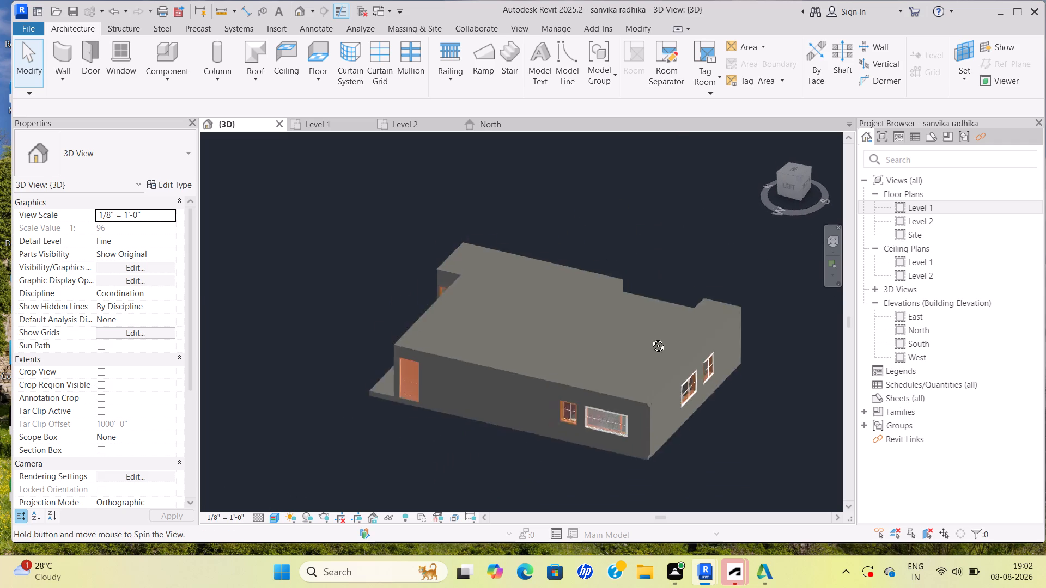
middle_click_drag(650, 338, 714, 333, "shift")
scroll(539, 346, "up", 3, "shift")
scroll(478, 325, "up", 3)
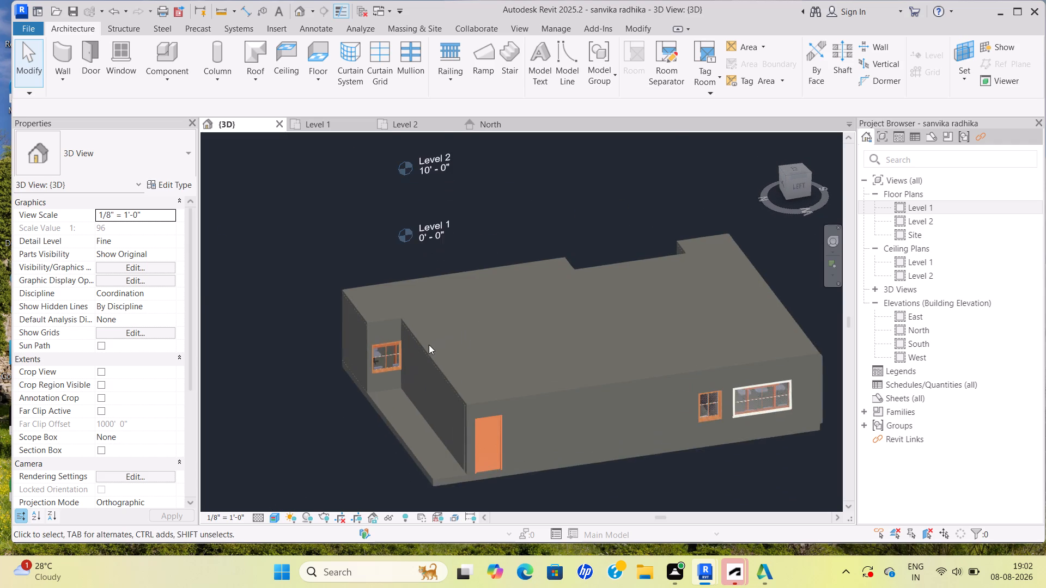
middle_click_drag(599, 258, 530, 284, "shift")
scroll(569, 277, "up", 1, "shift")
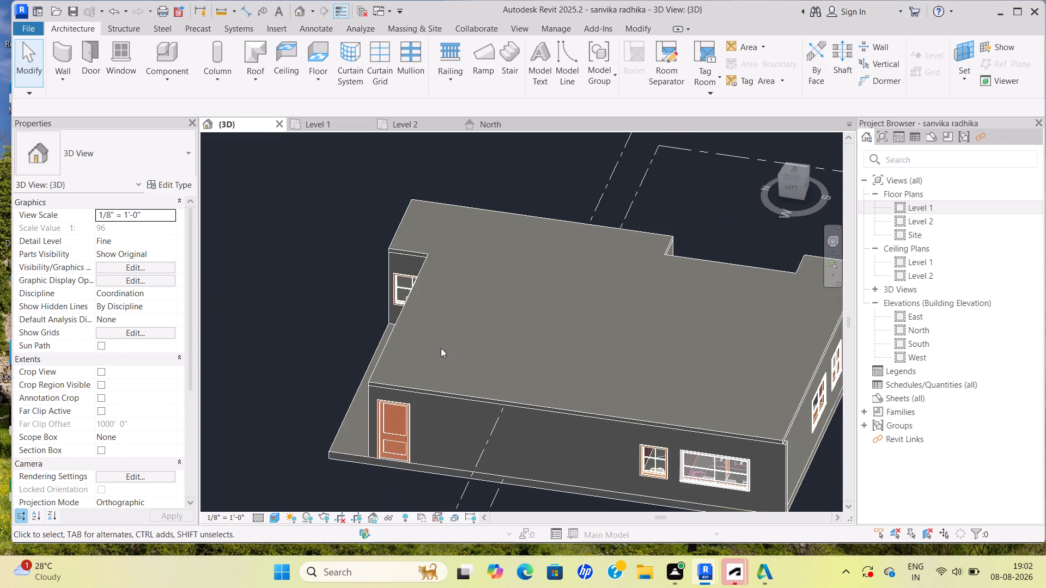
Open the remaining Level 2 roof's footprint for editing in the Level 2 floor plan.
left_click(417, 253)
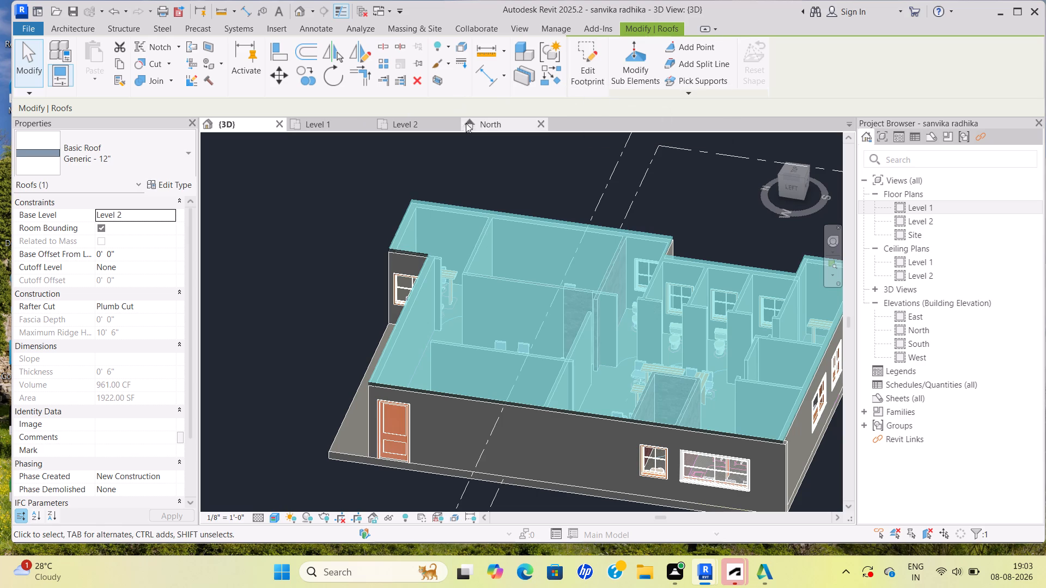
left_click(424, 125)
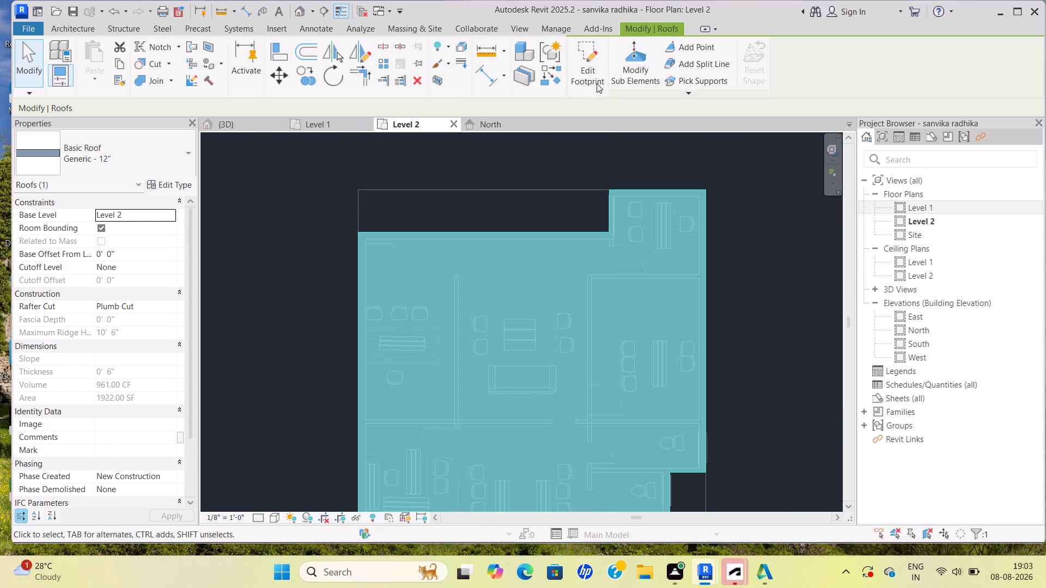
left_click(595, 79)
scroll(559, 223, "up", 2)
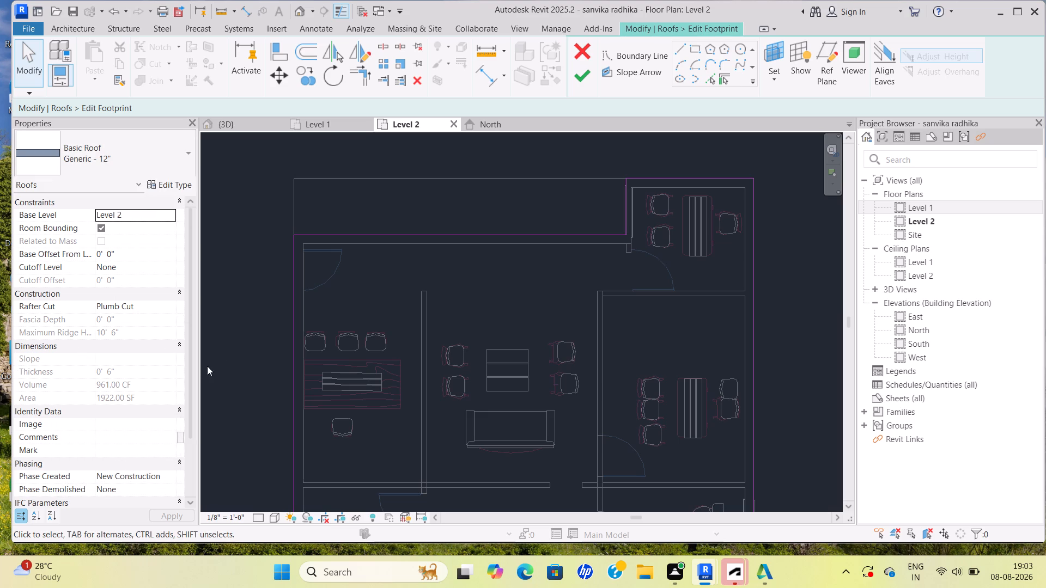
left_click(159, 186)
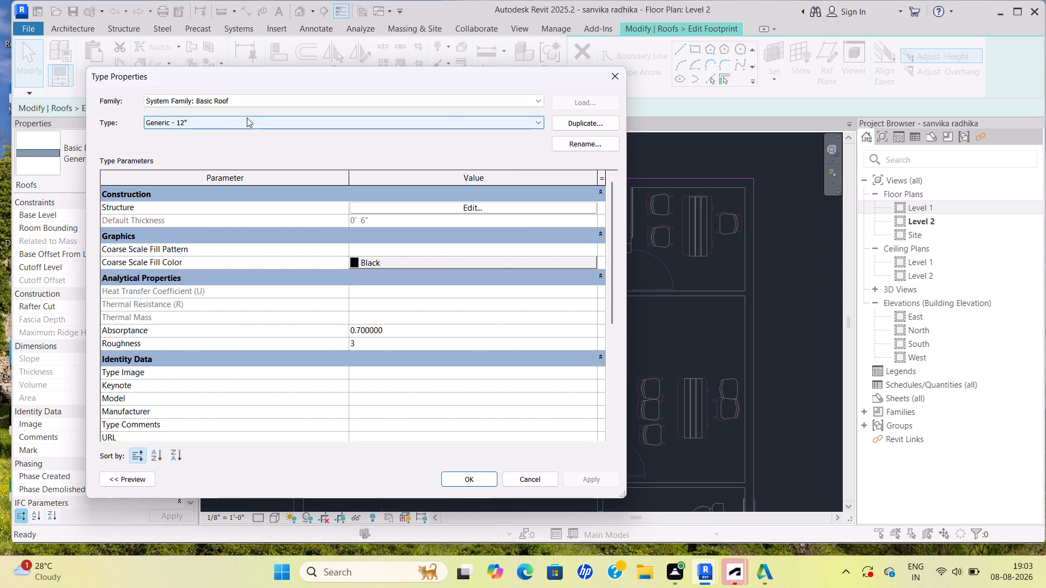
left_click(612, 83)
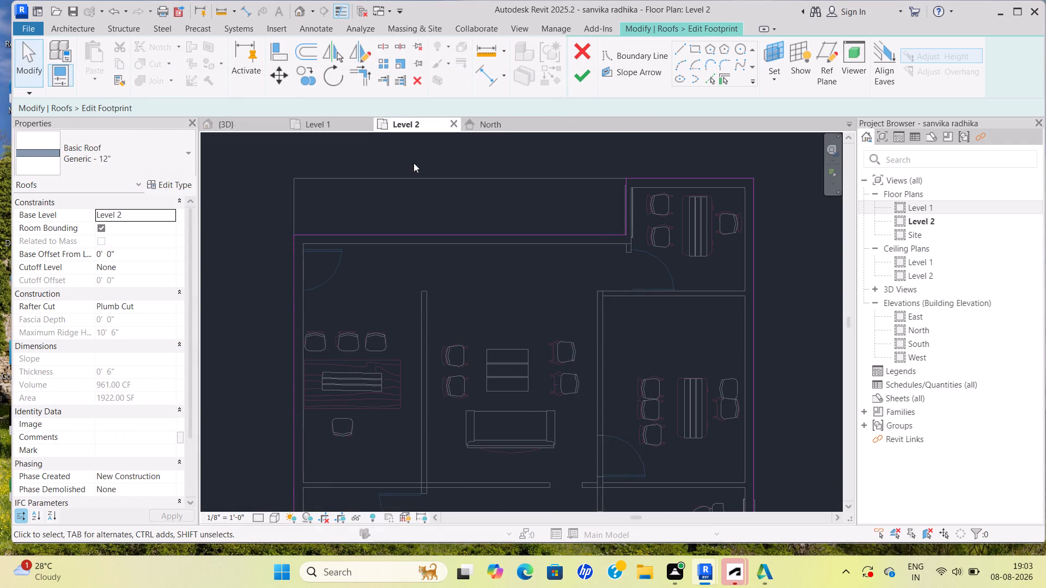
Delete the horizontal and the short vertical boundary lines that form the recess beside the plan's top-right room.
scroll(417, 212, "up", 2)
left_click(411, 239)
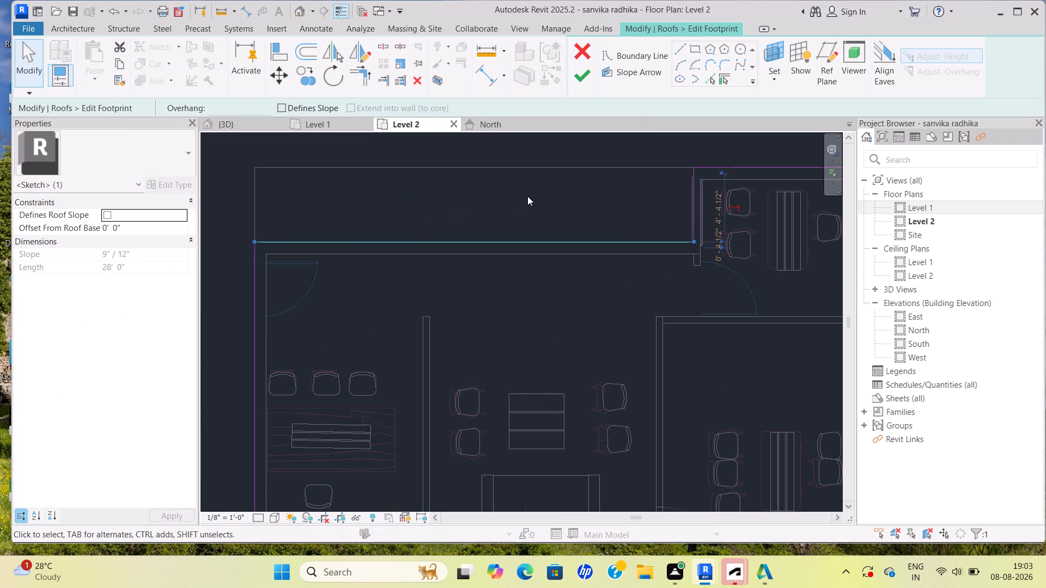
right_click(522, 191)
left_click(558, 373)
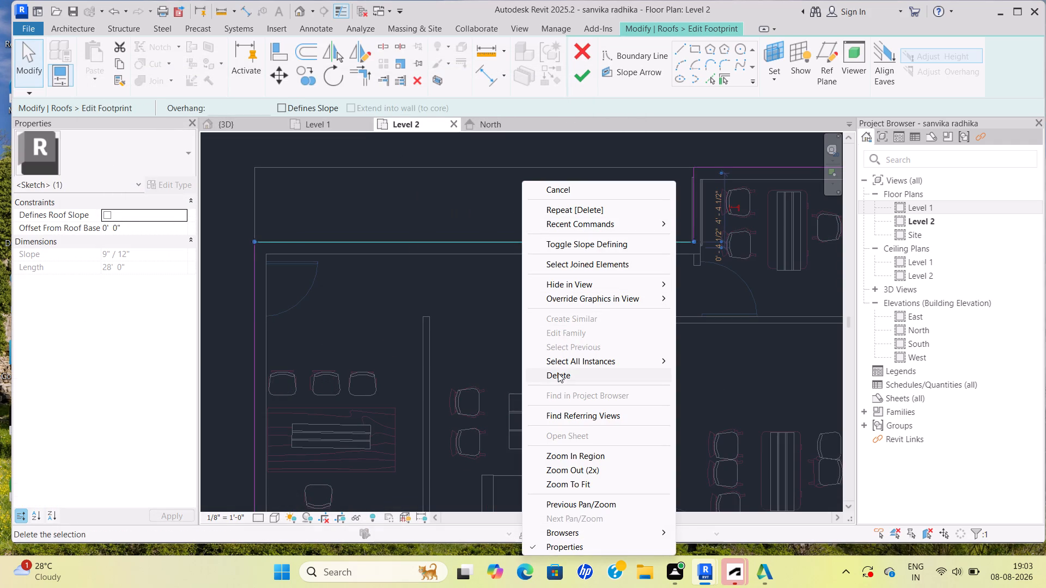
left_click(696, 174)
right_click(605, 193)
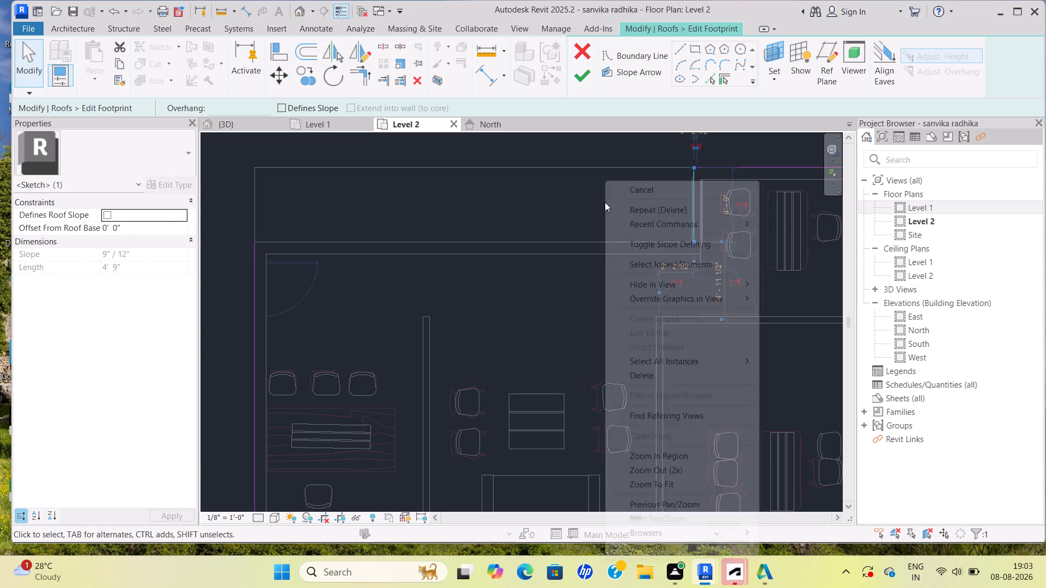
left_click(635, 371)
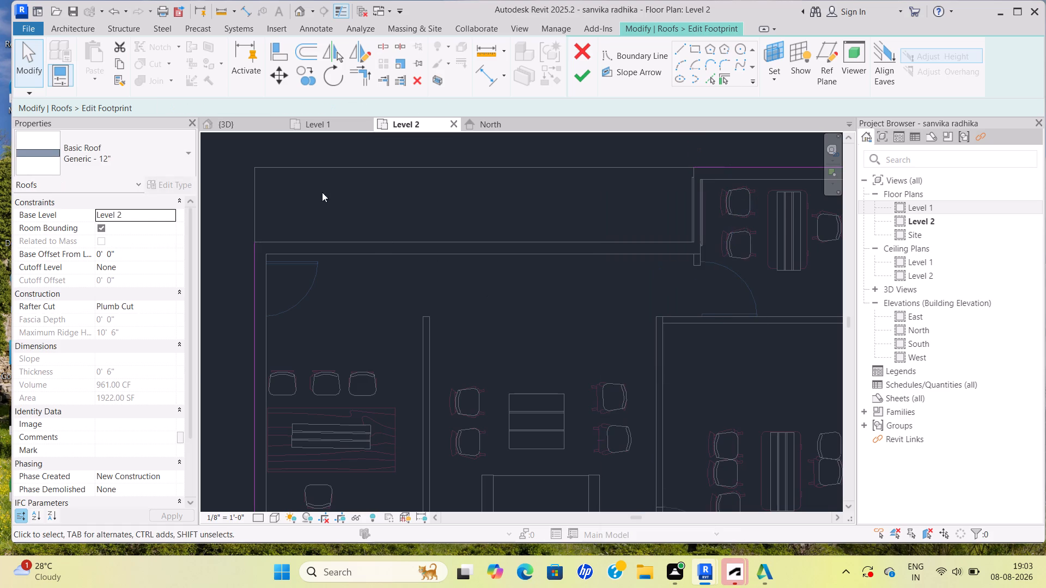
Draw straight boundary lines along the floor's outer edge, from the top-right room to the outer corner and down to the existing boundary.
left_click(708, 79)
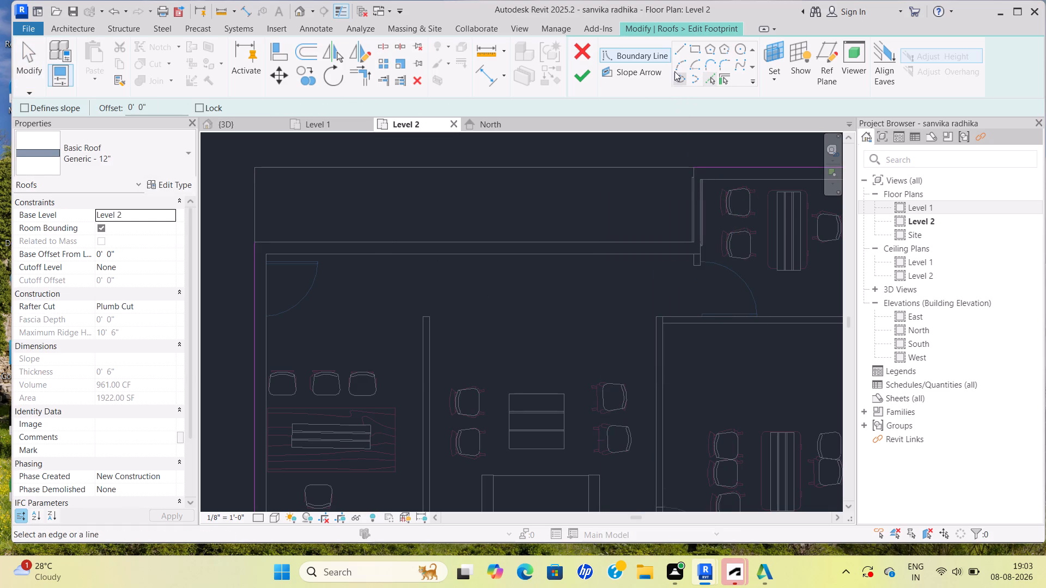
left_click(677, 53)
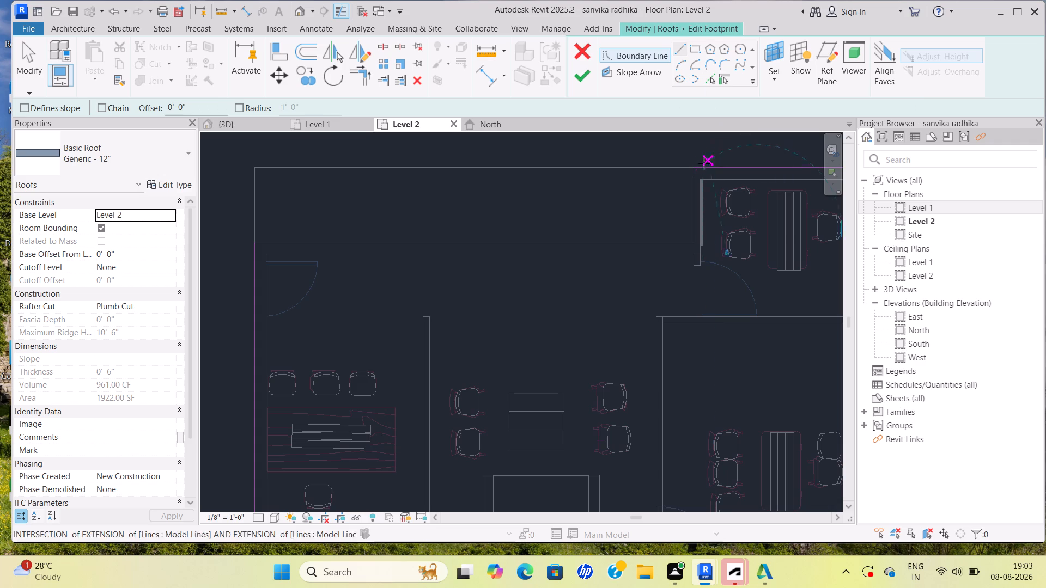
left_click(694, 164)
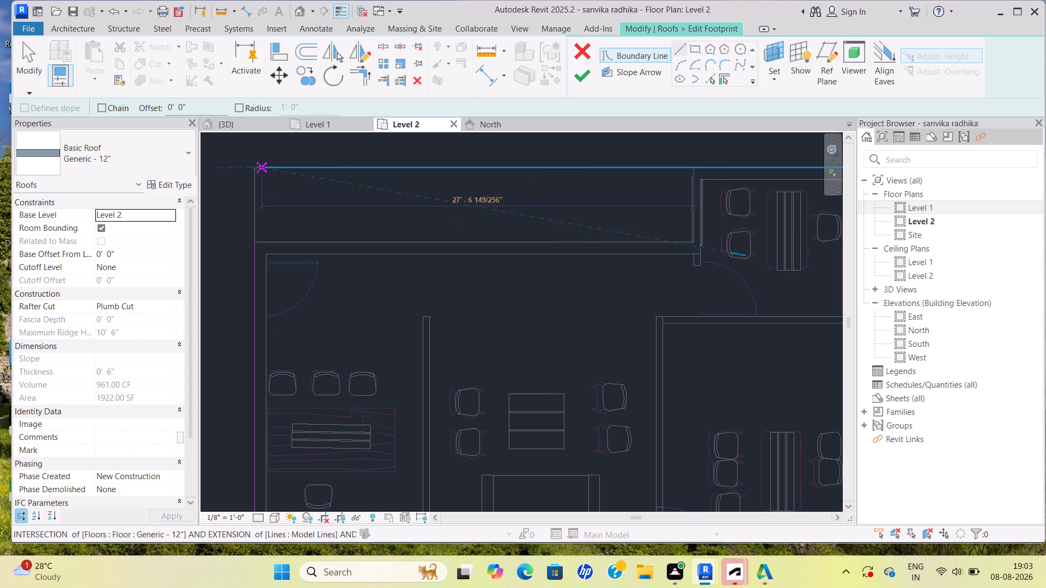
left_click(256, 167)
left_click(252, 238)
scroll(254, 238, "down", 5)
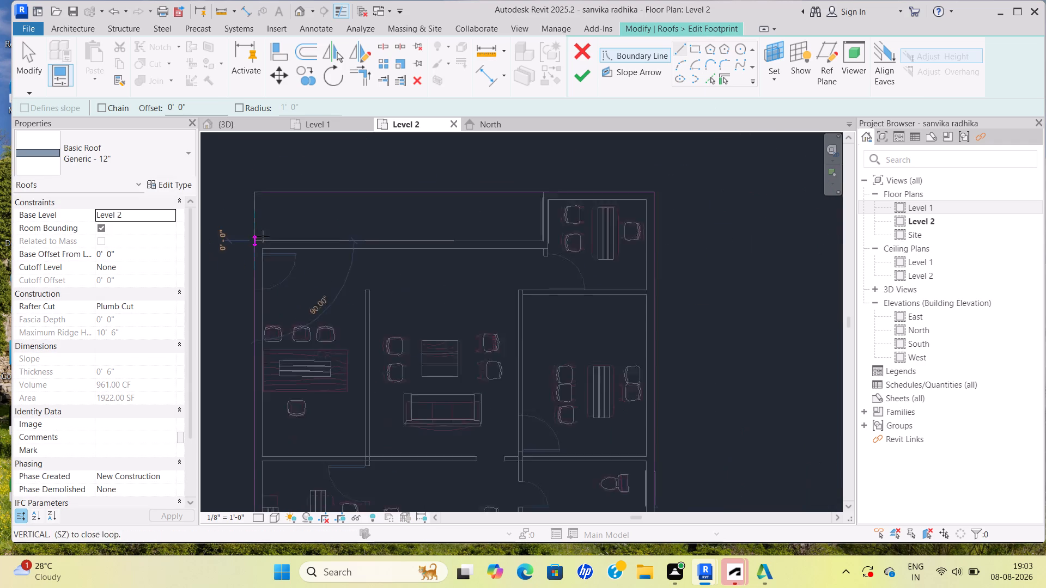
scroll(263, 236, "down", 5)
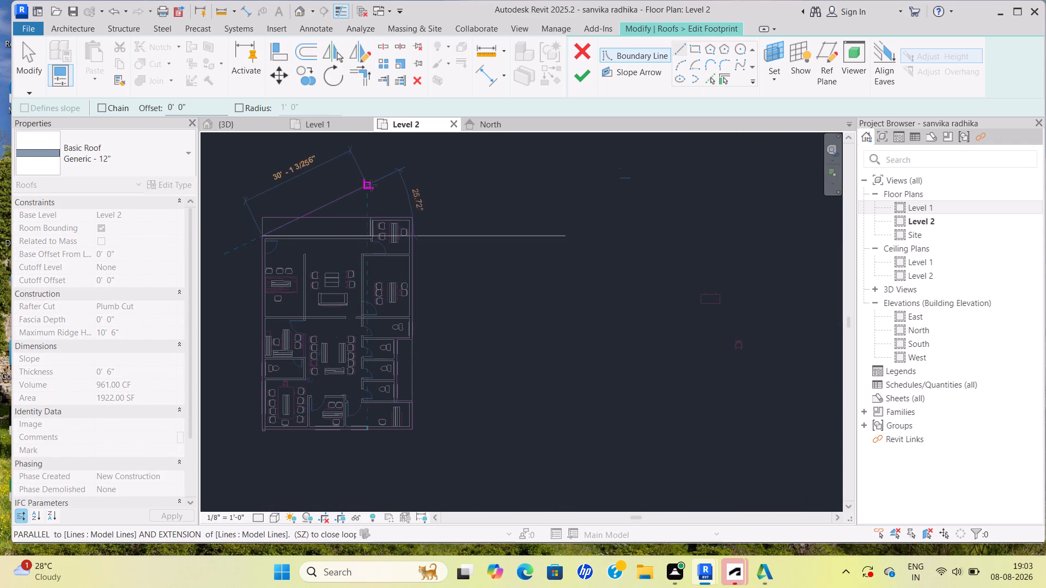
right_click(371, 187)
left_click(399, 197)
scroll(348, 216, "up", 4)
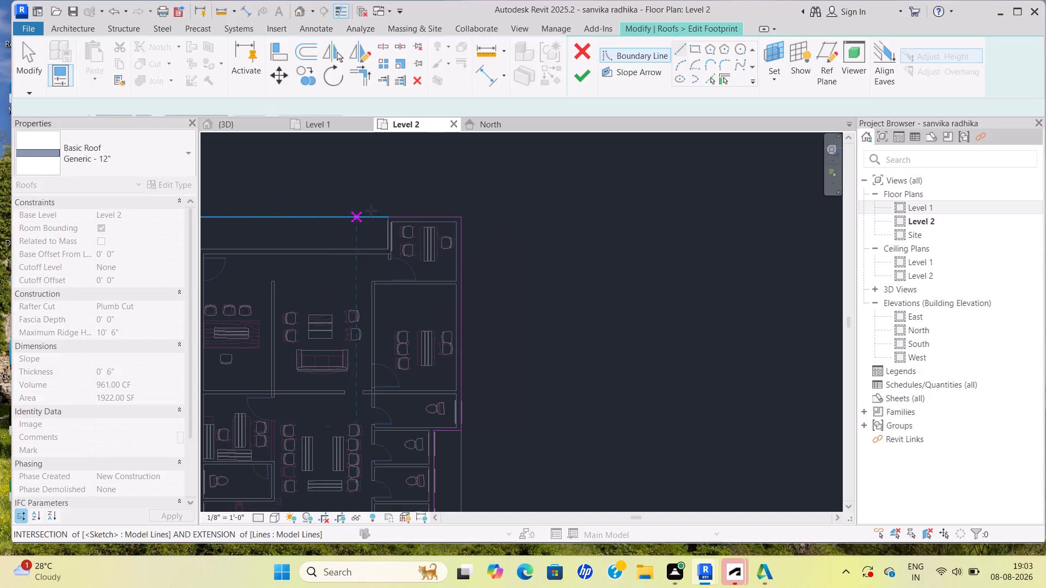
Delete the long vertical roof boundary line running along the inner side of the recess beside the toilets.
scroll(469, 182, "down", 4)
middle_click_drag(498, 306, 483, 240)
scroll(462, 274, "up", 9)
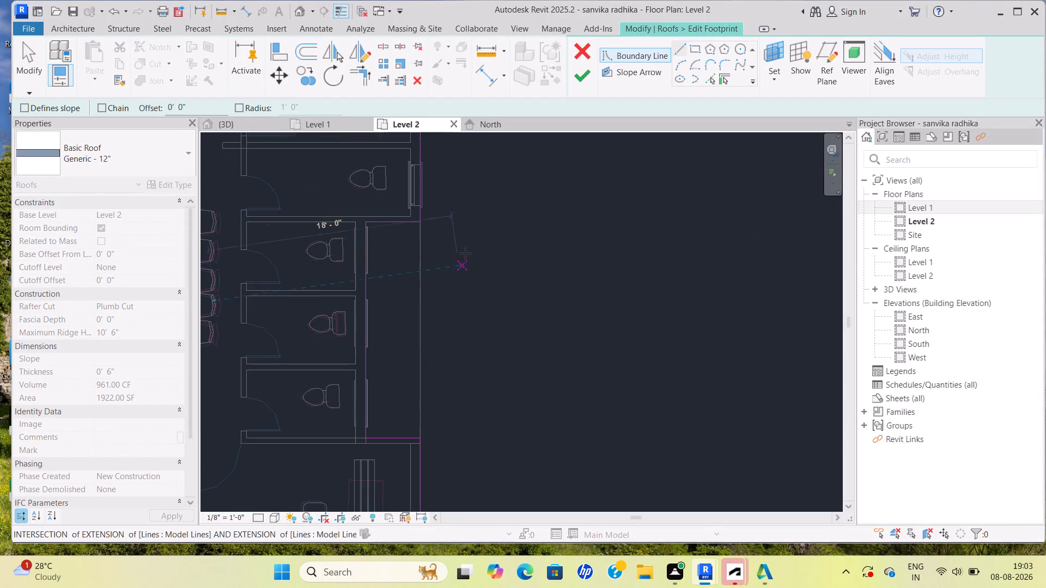
right_click(478, 235)
left_click(502, 246)
scroll(419, 244, "up", 4)
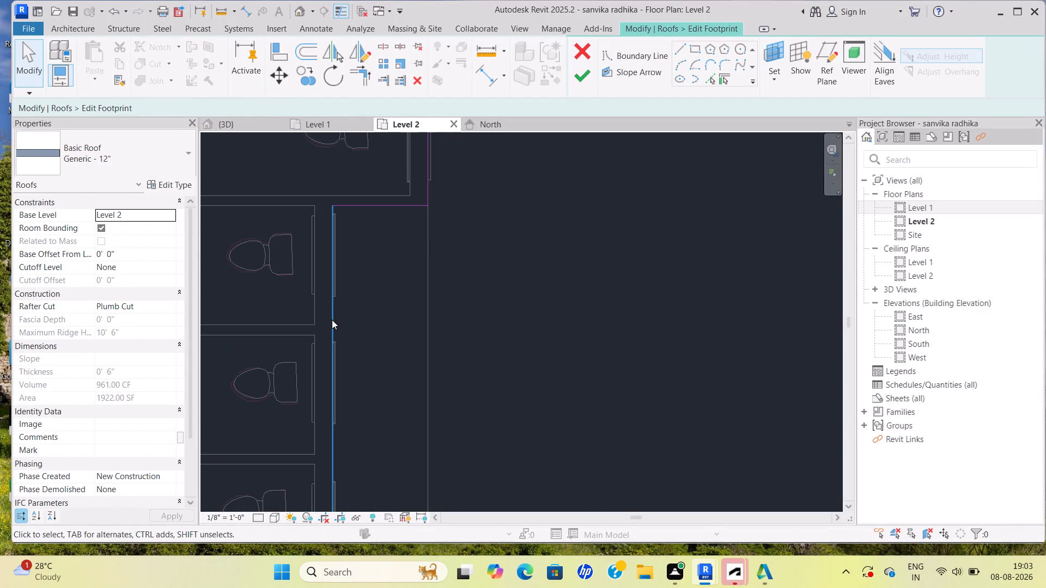
left_click(332, 320)
scroll(432, 240, "down", 4)
right_click(501, 211)
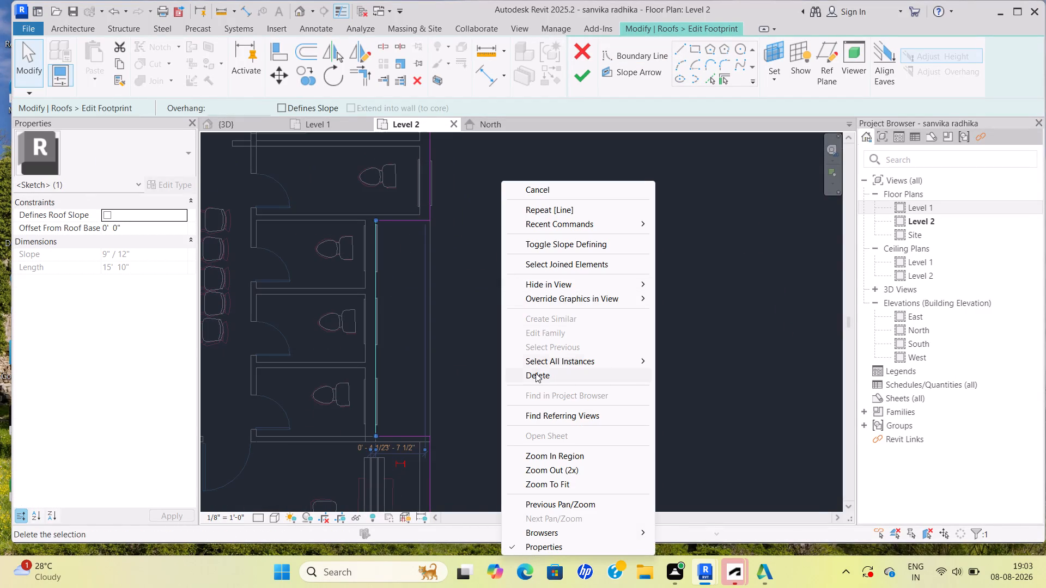
left_click(536, 373)
Delete the two short horizontal boundary lines at the ends of the recess beside the toilets.
scroll(418, 258, "up", 2)
middle_click_drag(415, 254, 395, 215)
scroll(403, 310, "up", 3)
middle_click_drag(404, 330, 403, 315)
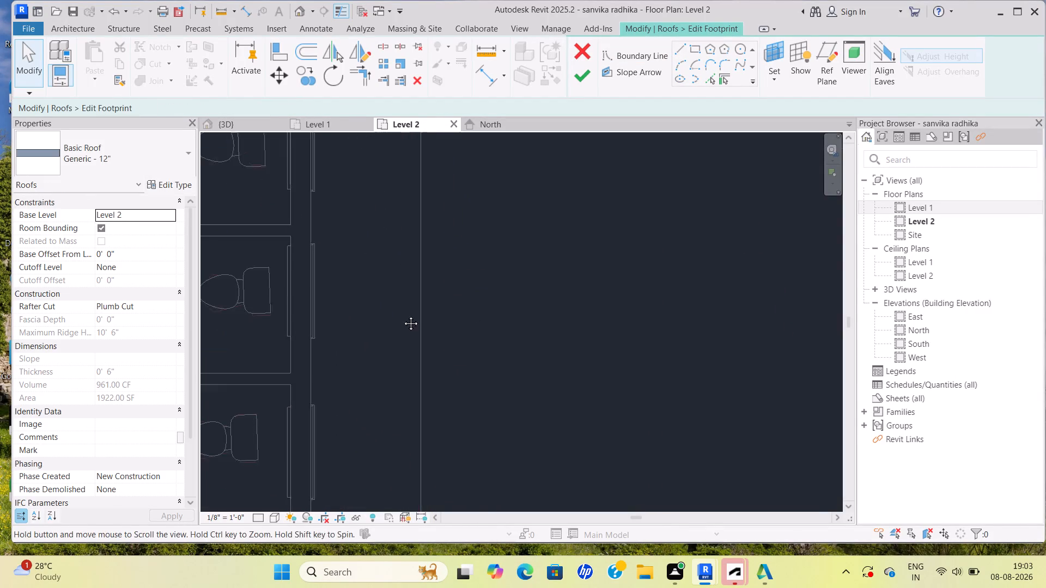
middle_click_drag(403, 315, 410, 247)
scroll(417, 242, "down", 4)
left_click(396, 356)
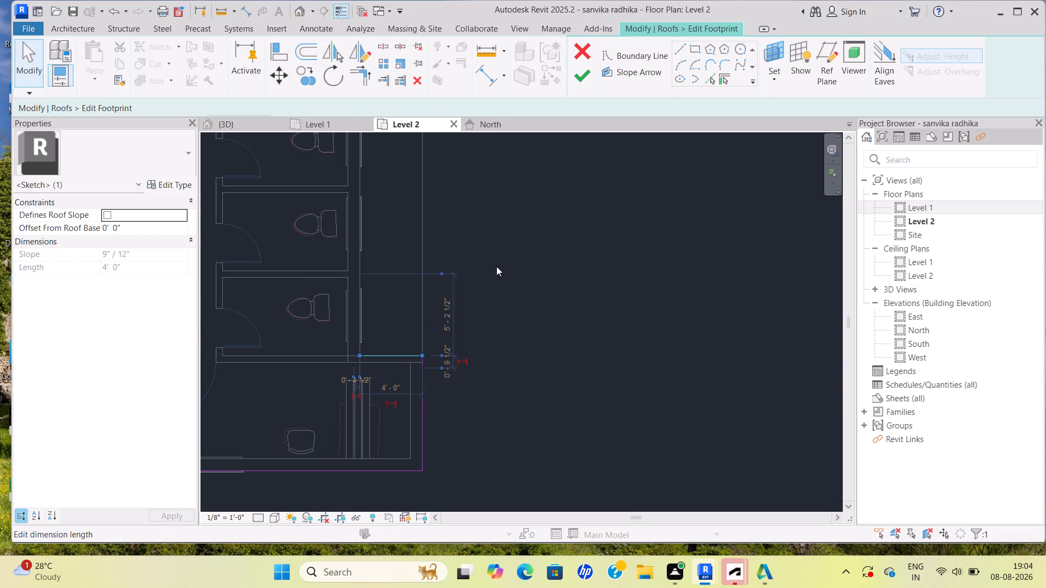
right_click(498, 263)
left_click(536, 375)
scroll(472, 368, "down", 6)
scroll(428, 260, "up", 4)
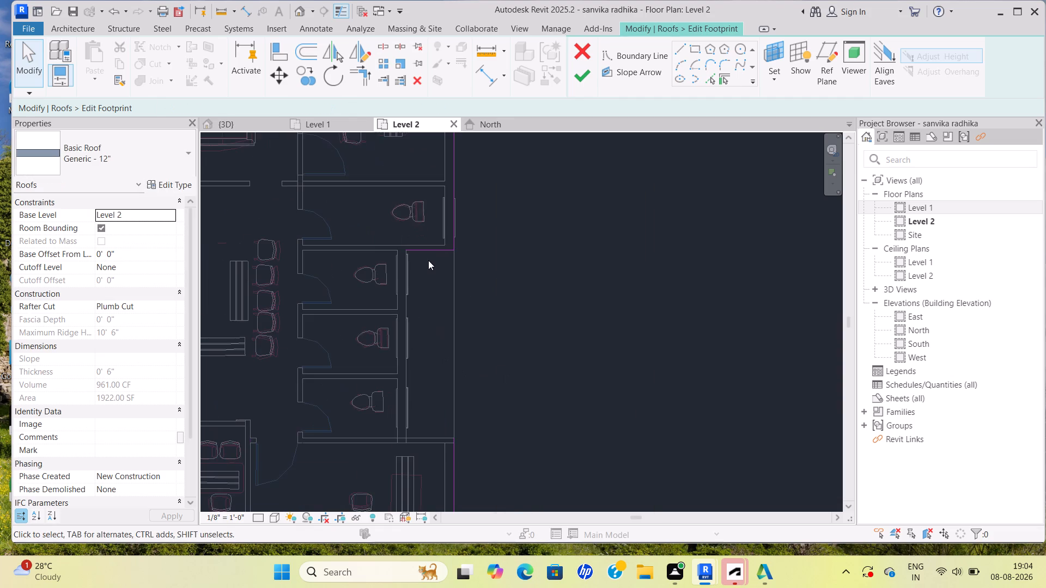
left_click(429, 251)
right_click(522, 216)
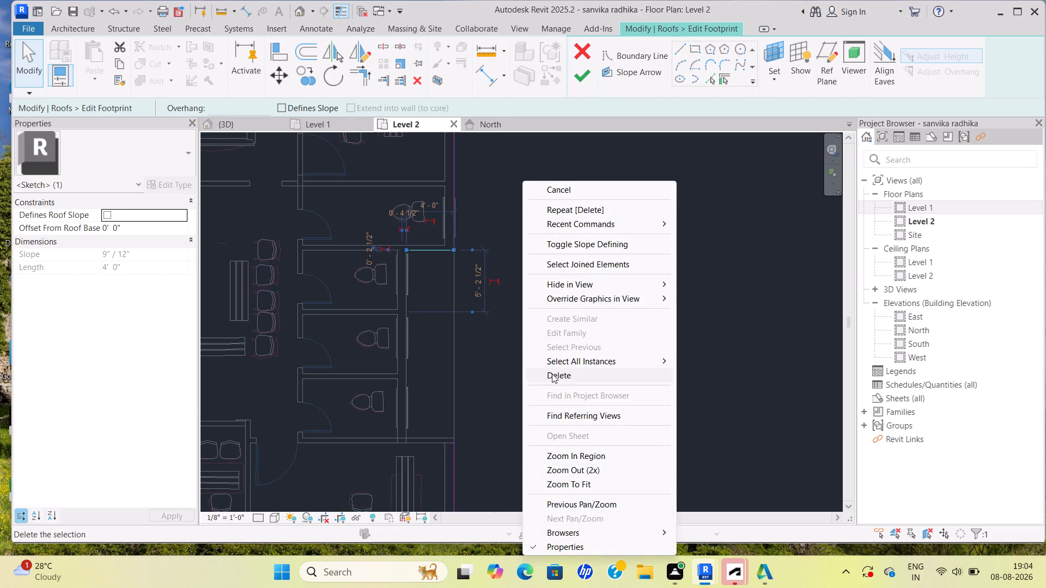
left_click(552, 373)
Examine the toilet-side walls, windows and roof level in the East elevation.
scroll(462, 290, "down", 4)
scroll(458, 267, "up", 4)
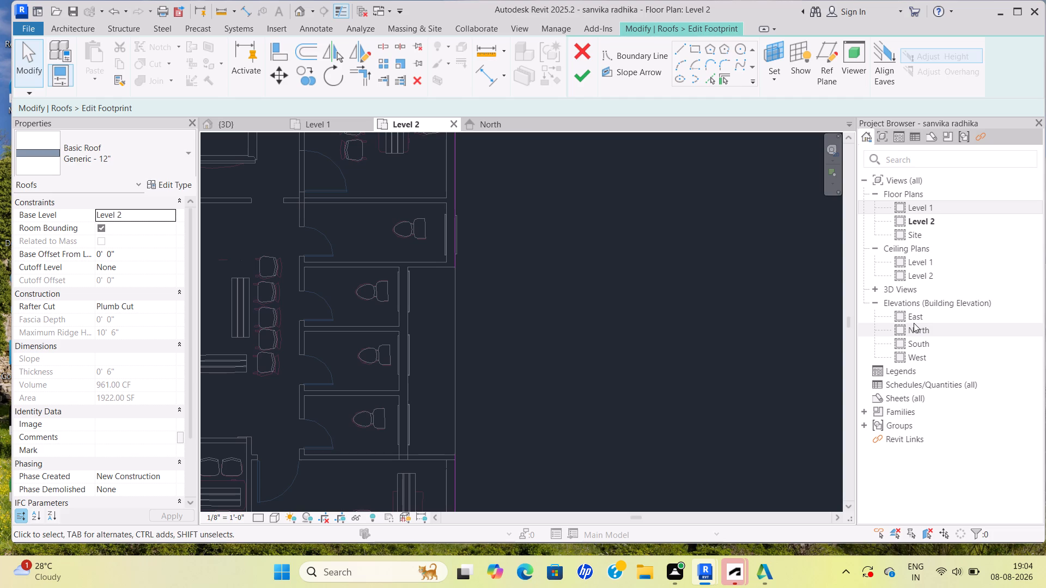
double_click(925, 312)
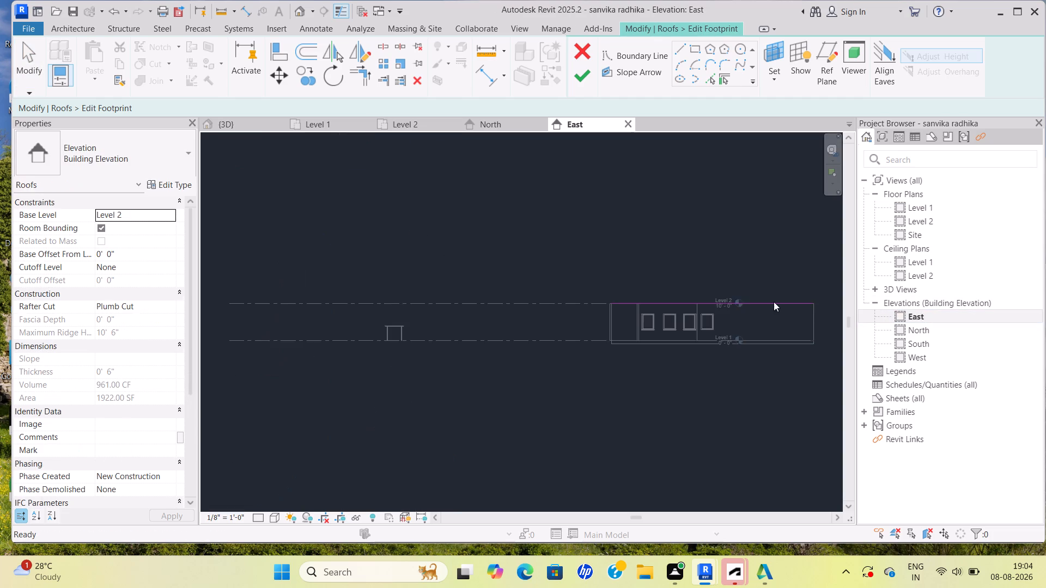
scroll(737, 294, "down", 1)
scroll(630, 318, "up", 3)
scroll(570, 314, "up", 2)
middle_click_drag(658, 301, 472, 261)
scroll(603, 284, "up", 4)
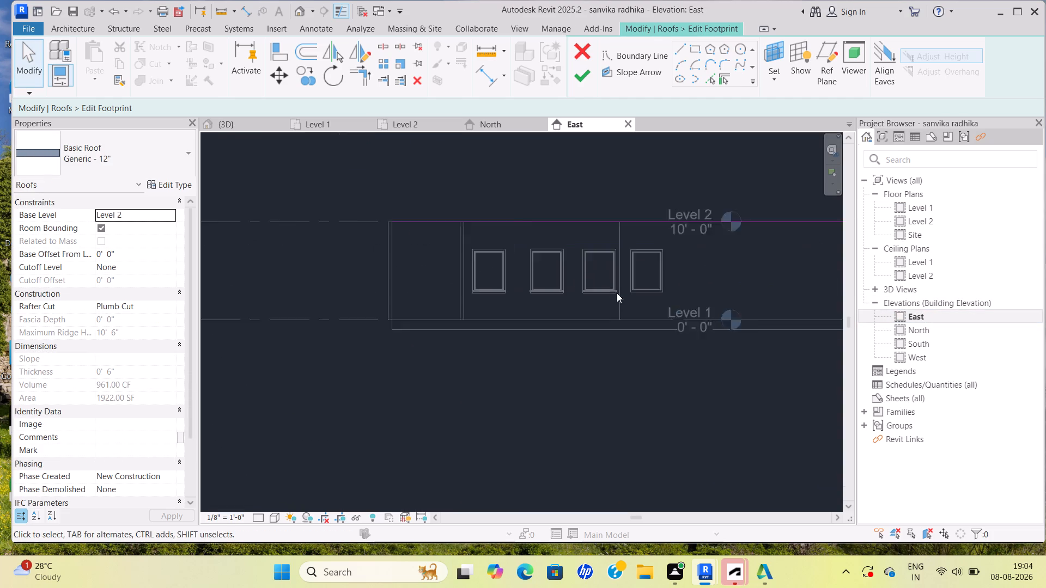
scroll(680, 247, "down", 2)
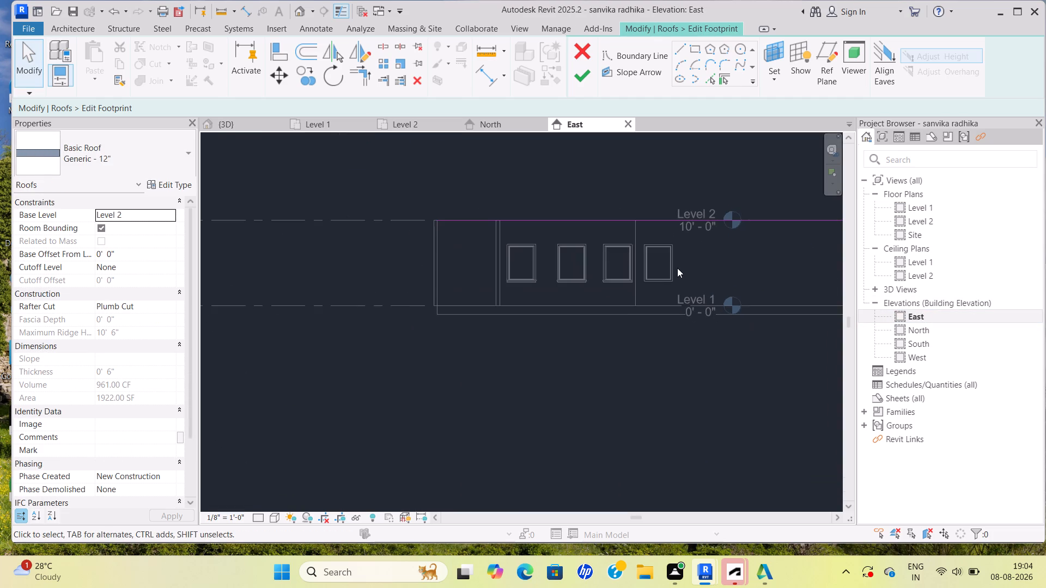
scroll(667, 283, "down", 4)
In the Level 1 floor plan, draw a straight vertical boundary line along the floor's outer edge, closing the gap beside the toilets.
left_click(342, 125)
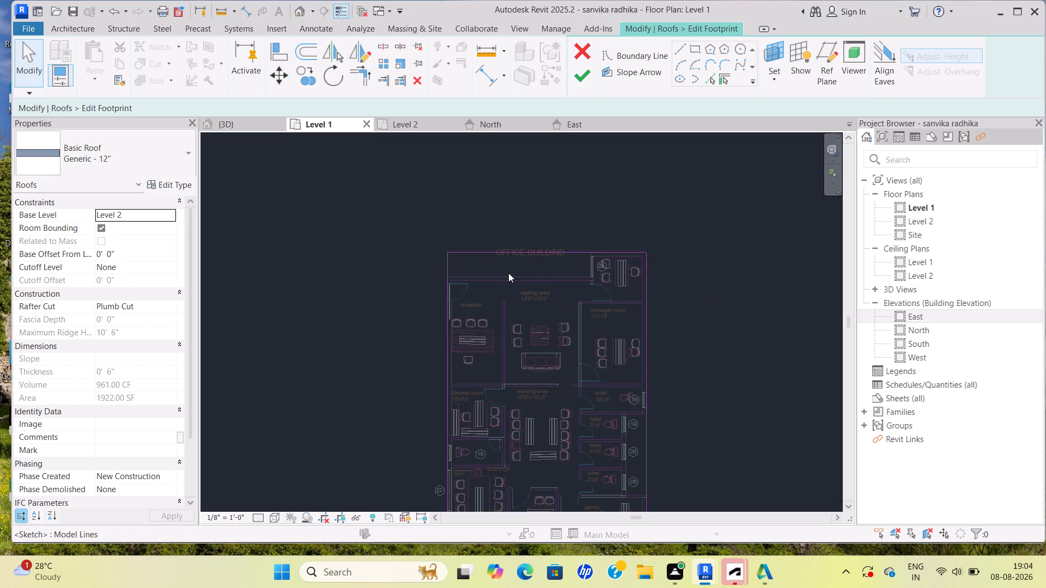
scroll(519, 283, "up", 2)
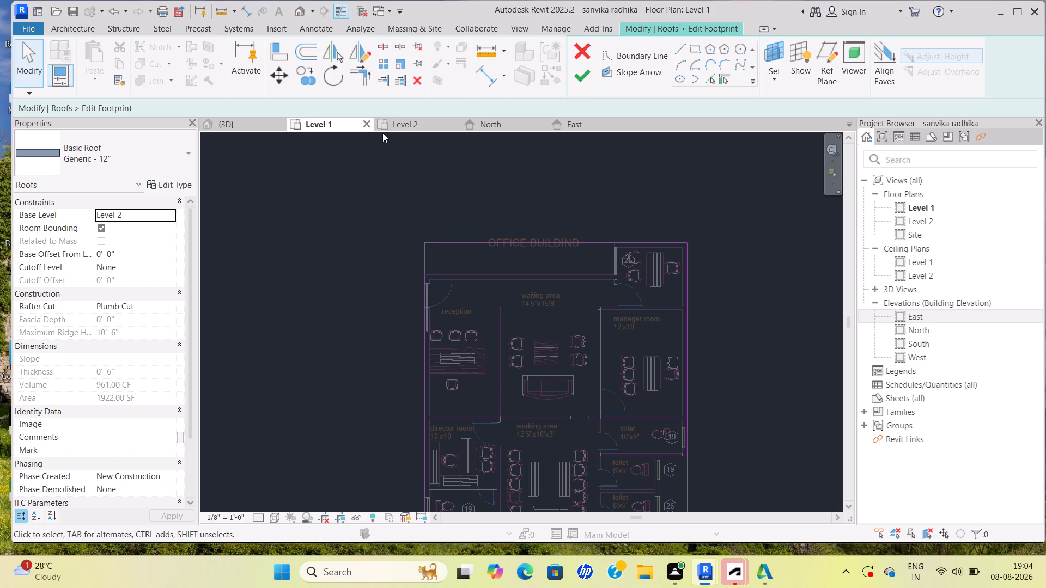
scroll(484, 290, "up", 1)
scroll(511, 241, "down", 5)
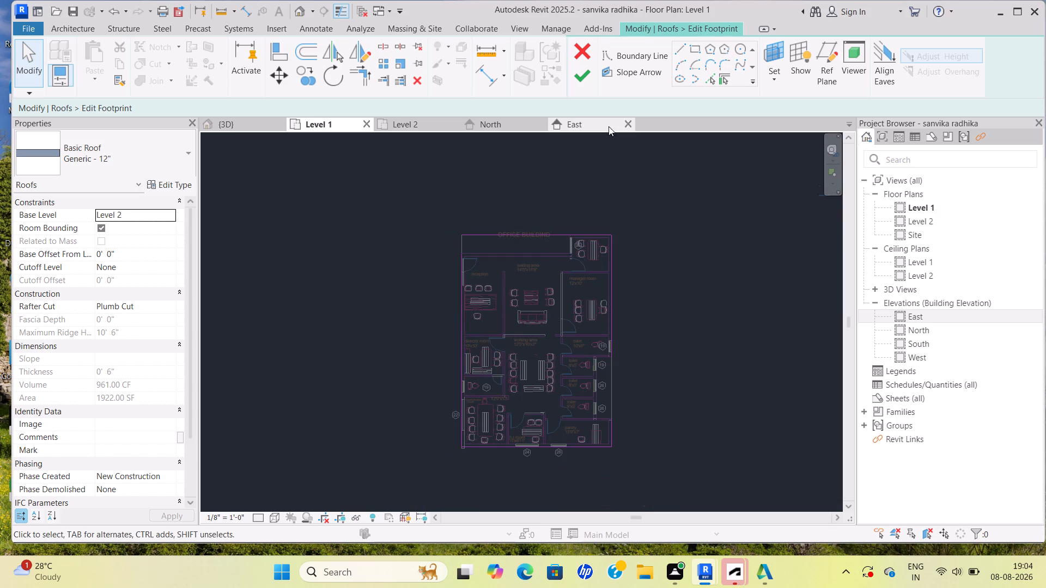
middle_click_drag(649, 352, 599, 295)
scroll(590, 299, "up", 9)
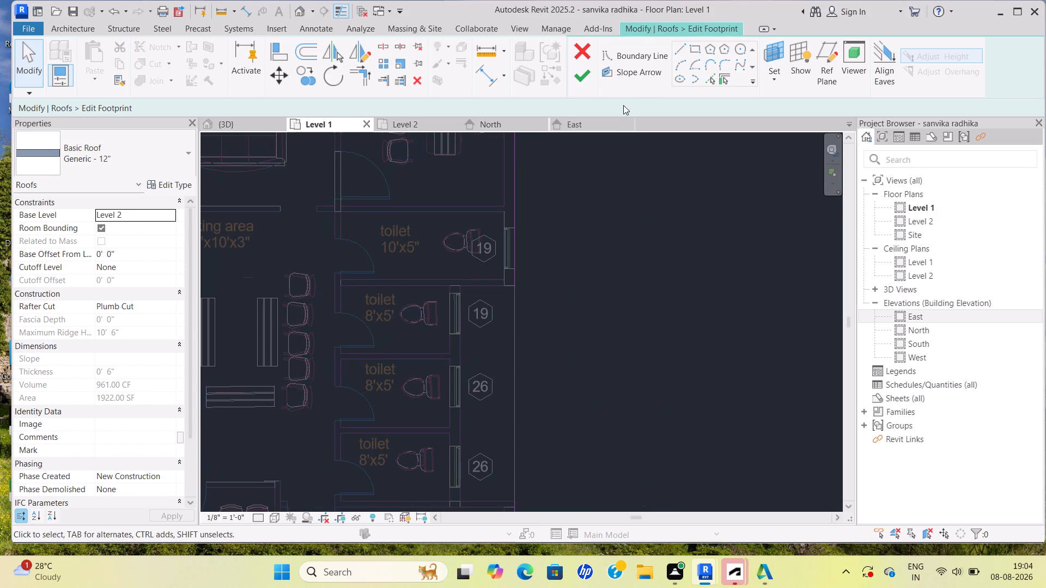
left_click(680, 51)
scroll(564, 215, "up", 3)
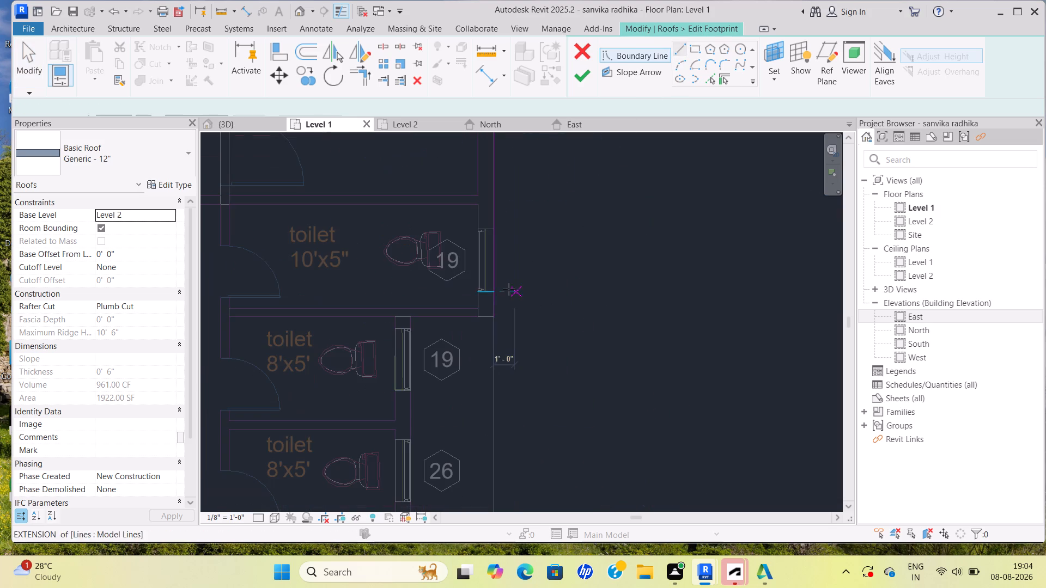
left_click(492, 316)
scroll(545, 258, "down", 10)
scroll(570, 365, "up", 4)
middle_click_drag(563, 383, 597, 320)
scroll(570, 298, "up", 15)
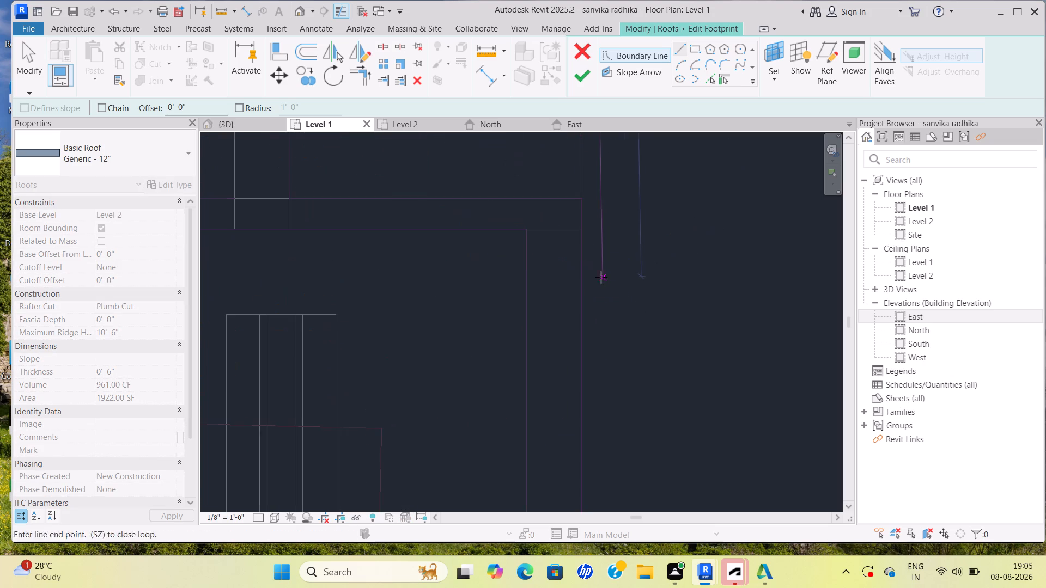
scroll(598, 275, "down", 5)
scroll(587, 232, "up", 1)
middle_click_drag(591, 234, 611, 296)
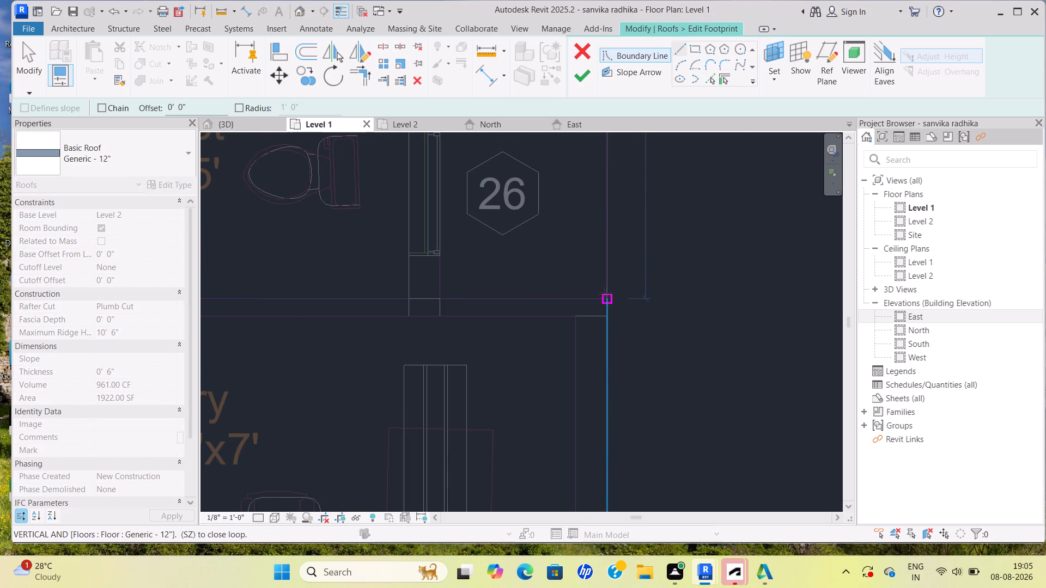
left_click(607, 296)
scroll(638, 376, "down", 17)
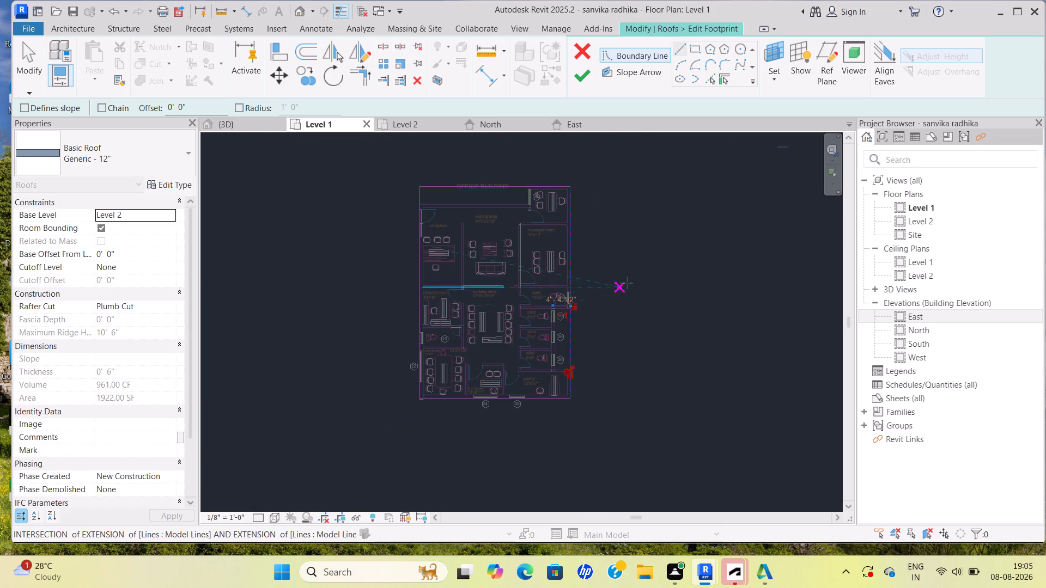
right_click(640, 269)
left_click(679, 274)
scroll(606, 228, "up", 4)
right_click(611, 217)
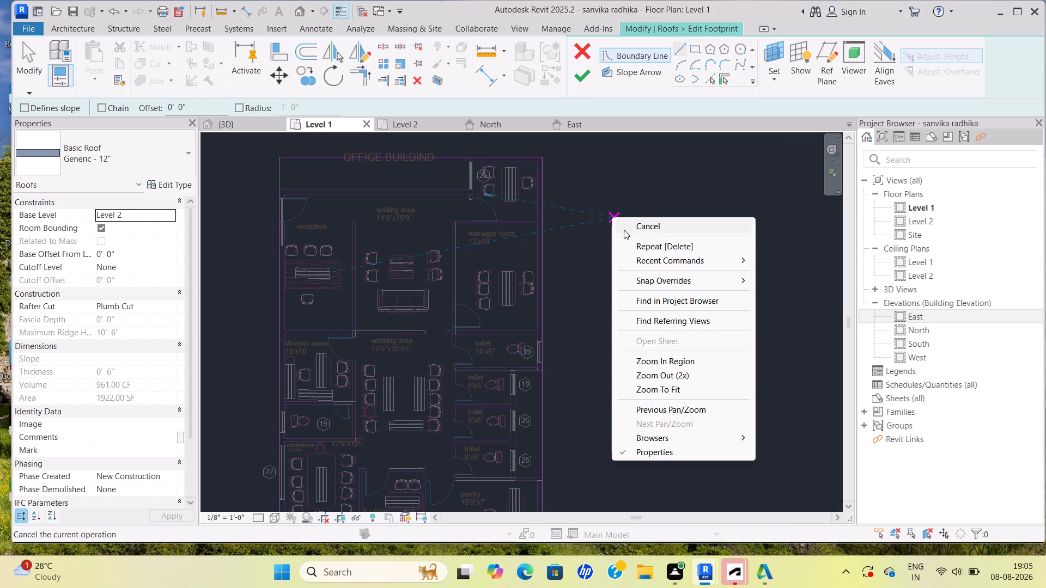
left_click(634, 226)
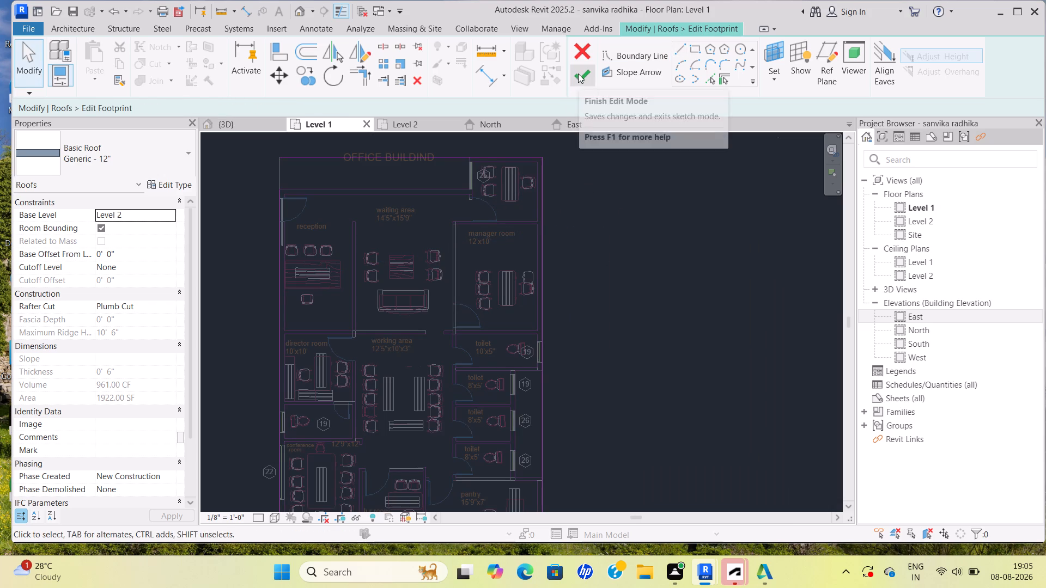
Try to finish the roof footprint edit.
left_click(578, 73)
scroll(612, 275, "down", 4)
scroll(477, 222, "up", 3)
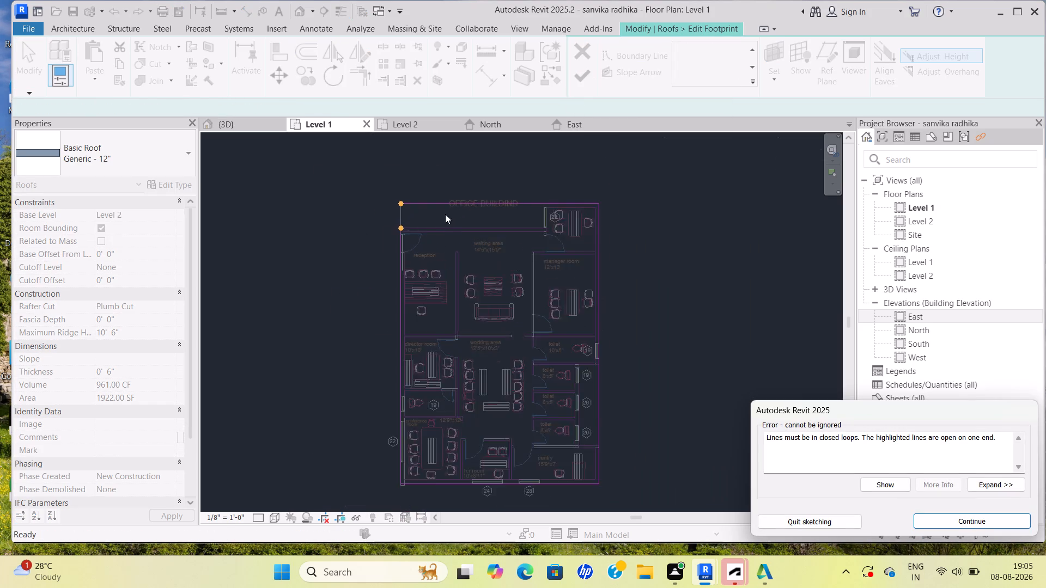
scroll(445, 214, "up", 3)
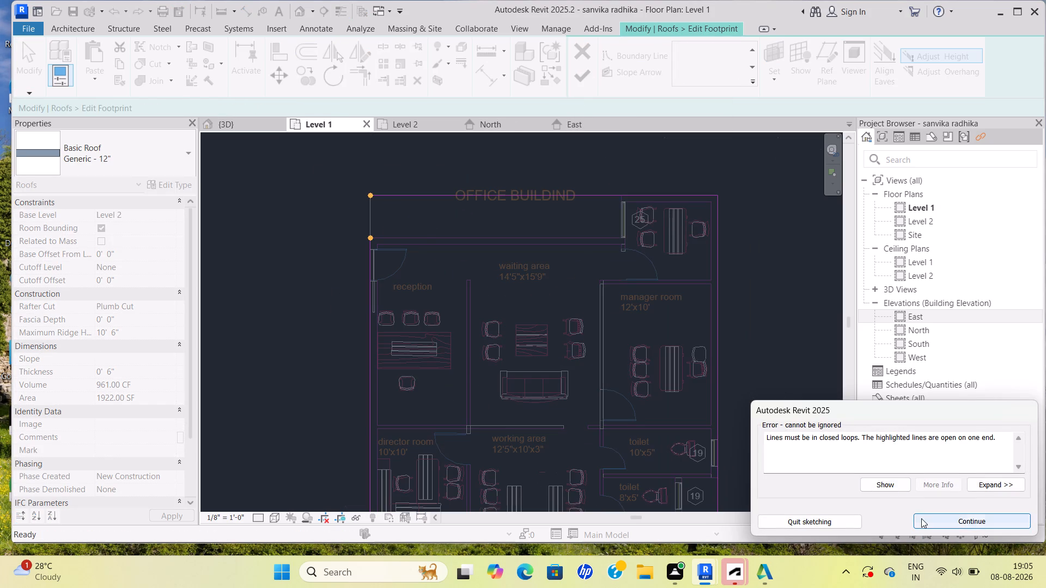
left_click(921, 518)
Draw a vertical boundary line about 4' 9" long from the plan's top-left corner down to the existing boundary near reception.
left_click(684, 51)
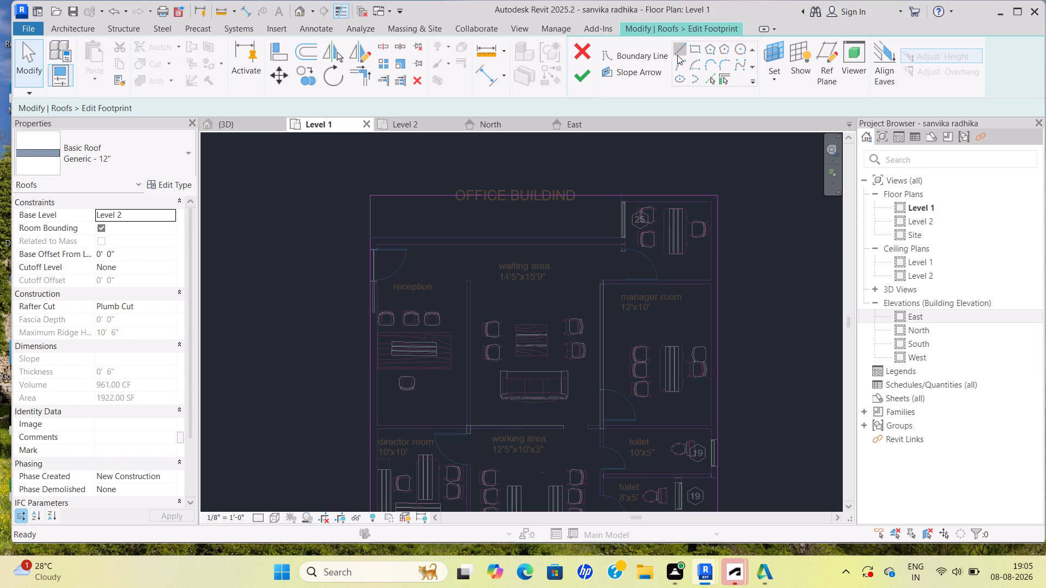
scroll(458, 194, "up", 2)
left_click(346, 197)
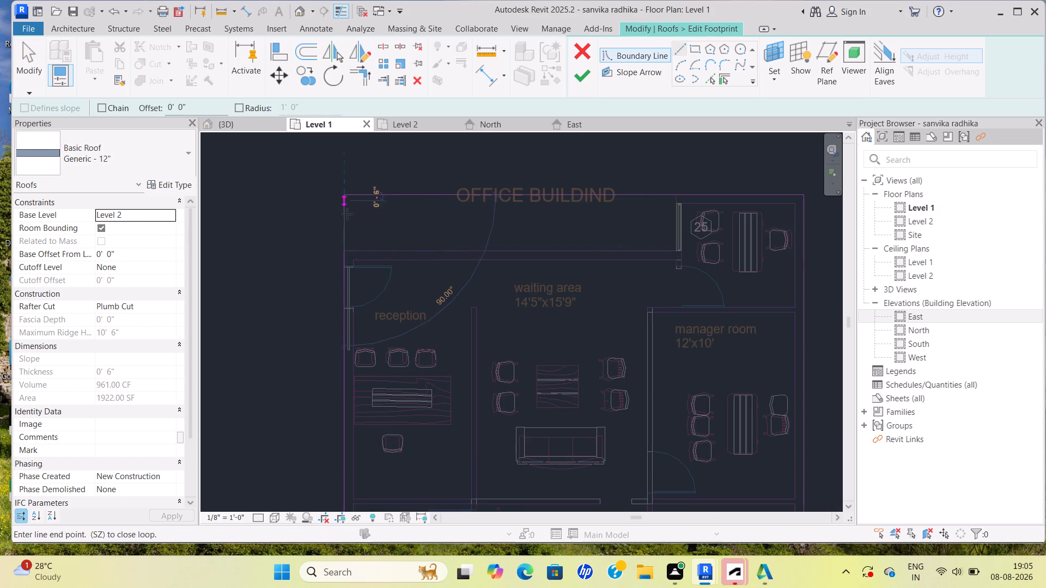
scroll(344, 233, "up", 7)
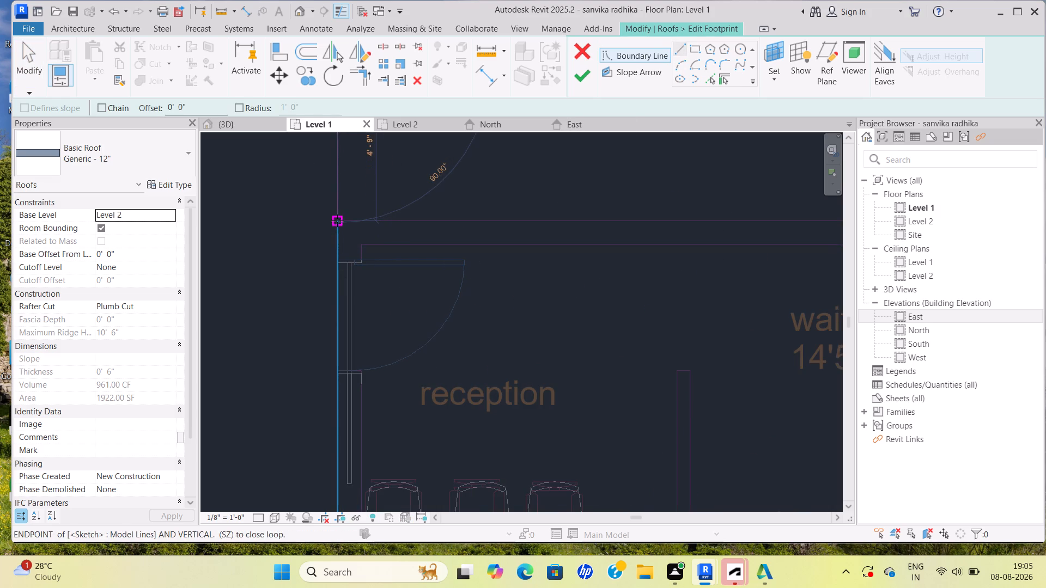
left_click(337, 220)
scroll(308, 293, "down", 9)
scroll(364, 313, "up", 4)
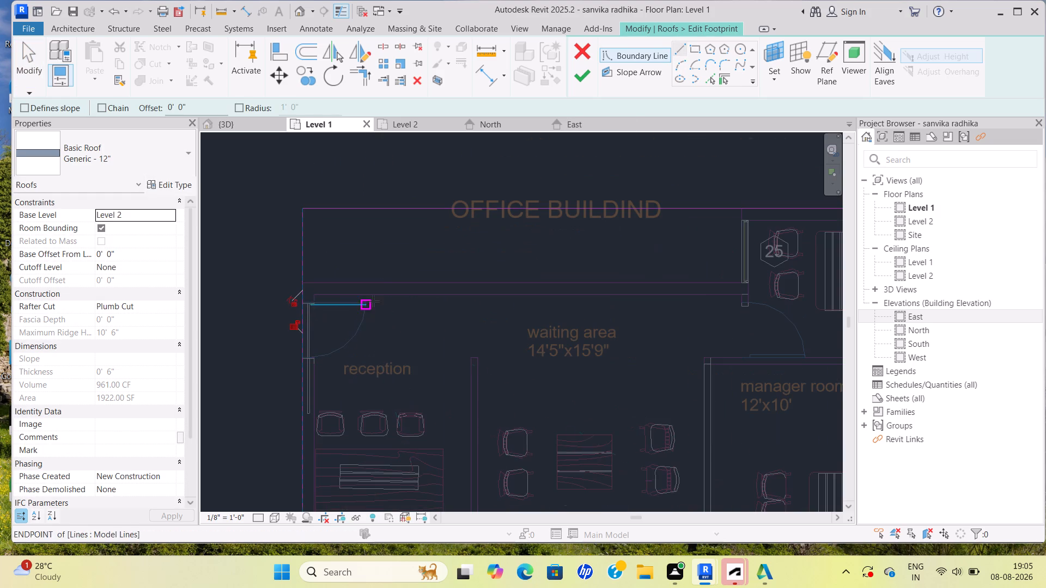
right_click(397, 232)
left_click(413, 247)
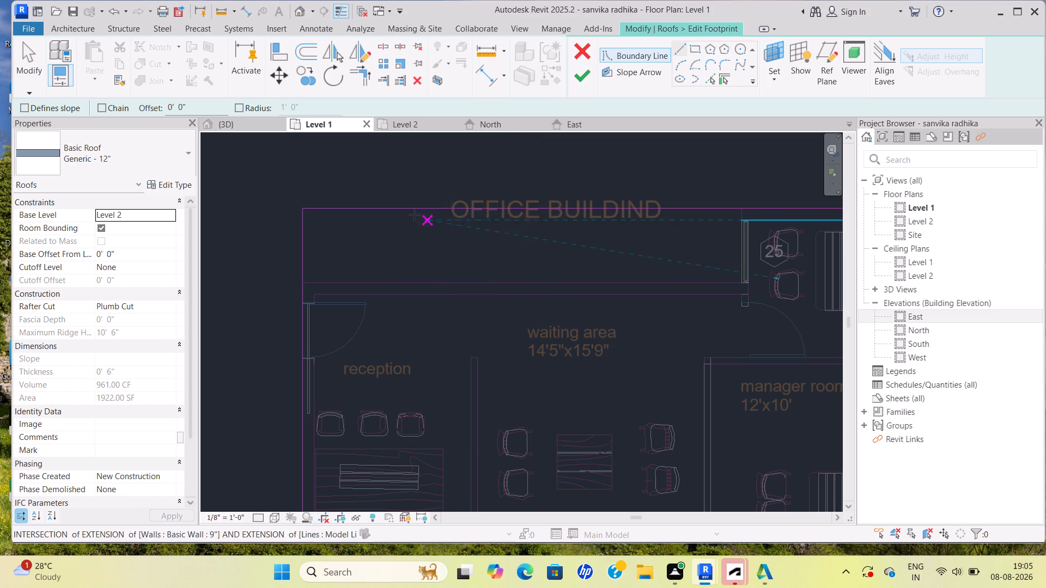
right_click(397, 189)
left_click(415, 199)
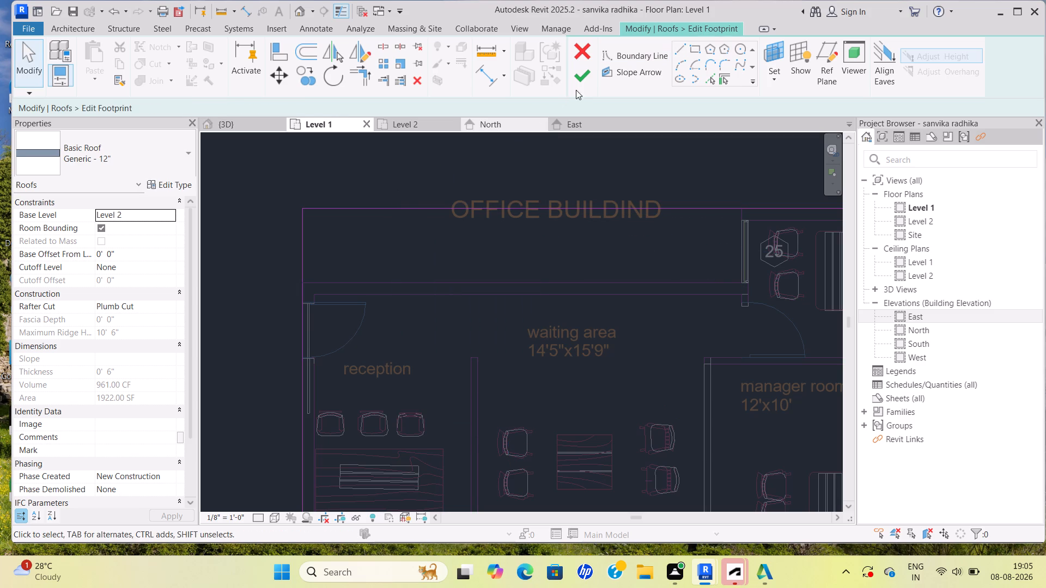
Finish the roof footprint edit and attach the highlighted walls to the roof.
left_click(583, 79)
scroll(448, 235, "down", 3)
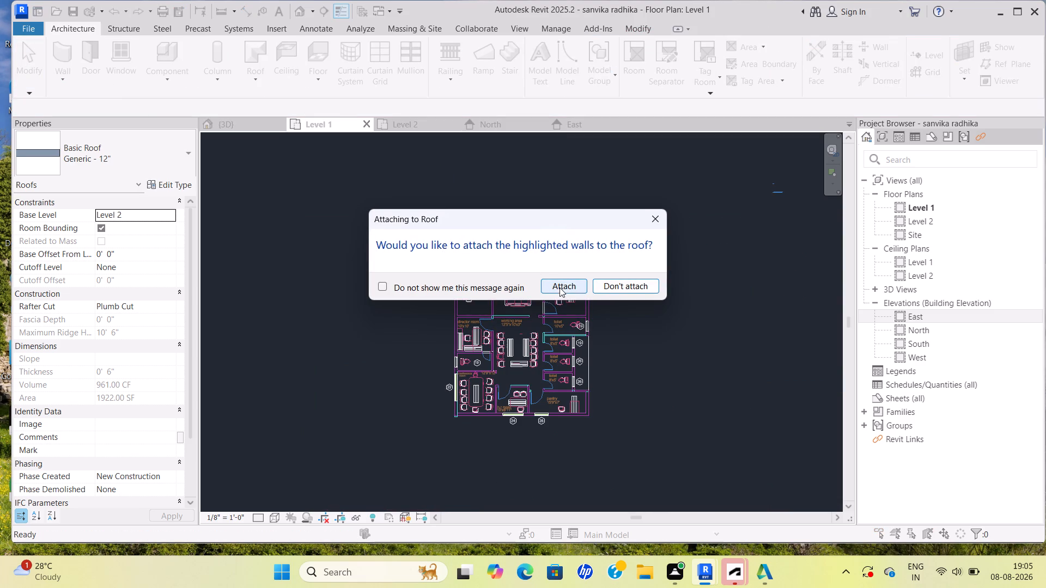
left_click(560, 287)
scroll(514, 316, "down", 4)
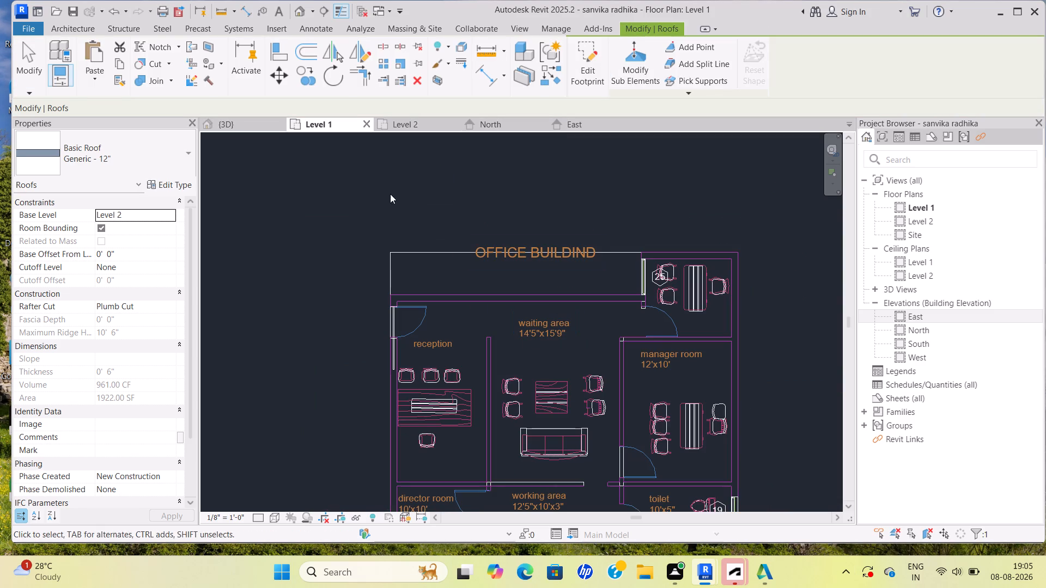
Examine the extended roof and its coverage of the recessed areas from several sides in the 3D view.
left_click(253, 129)
scroll(475, 311, "up", 3)
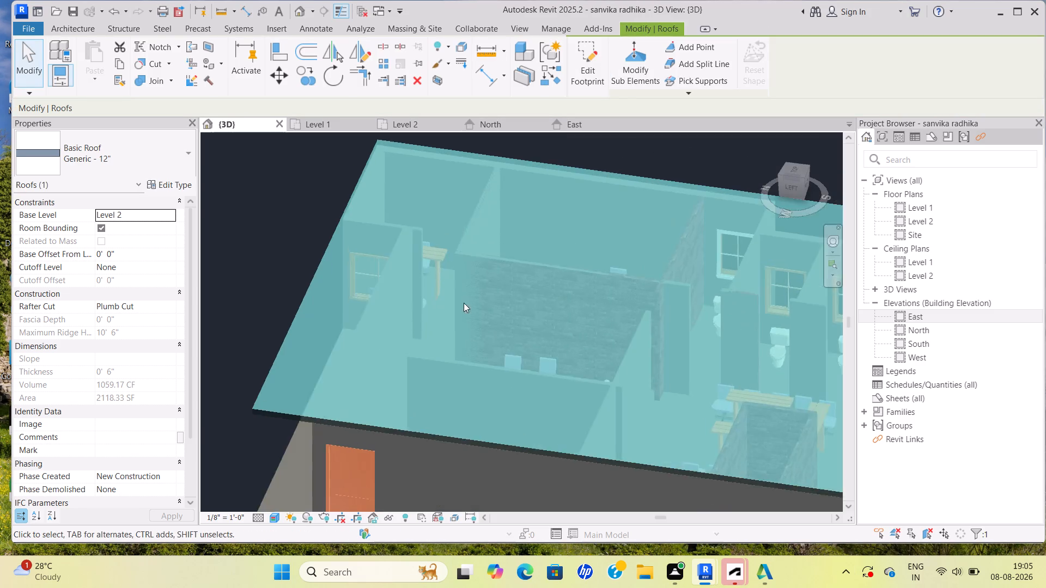
scroll(460, 301, "down", 5)
middle_click_drag(437, 294, 559, 288, "shift")
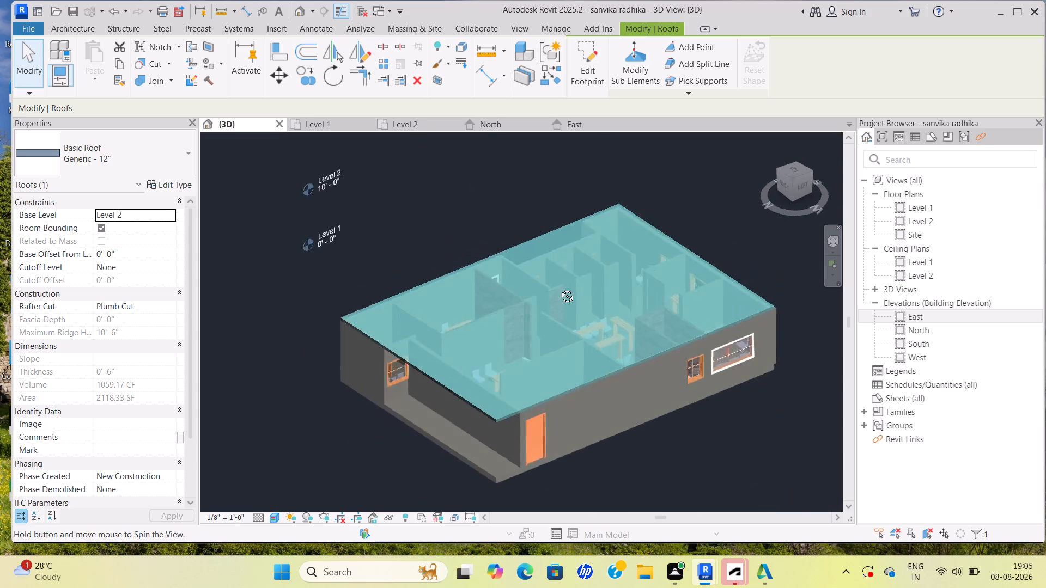
middle_click_drag(559, 288, 617, 295, "shift")
left_click(644, 205)
scroll(618, 300, "up", 1, "shift")
middle_click_drag(618, 301, 673, 293, "shift")
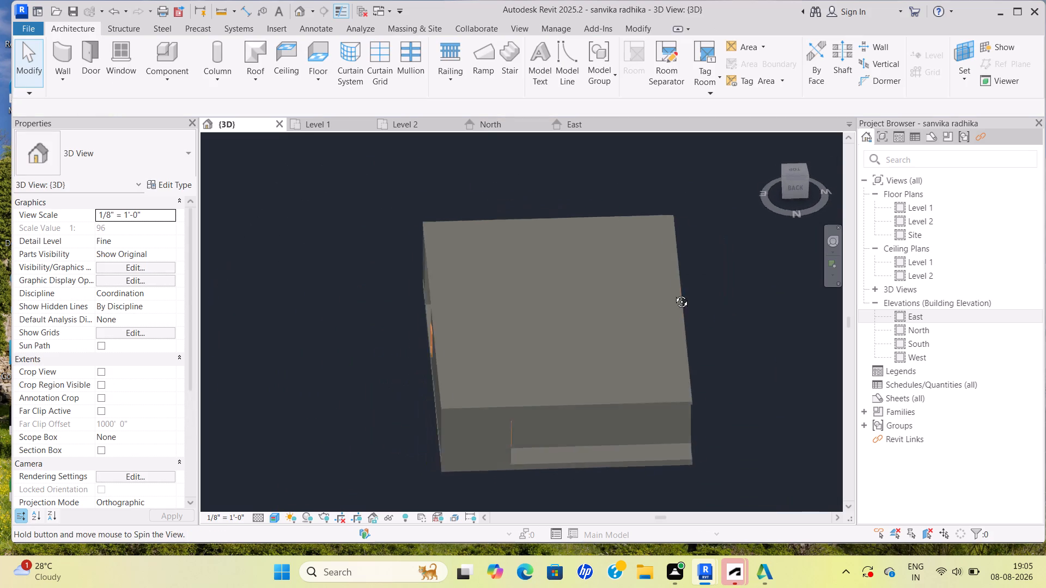
middle_click_drag(673, 293, 688, 288, "shift")
scroll(677, 316, "up", 2)
middle_click_drag(671, 332, 578, 233, "shift")
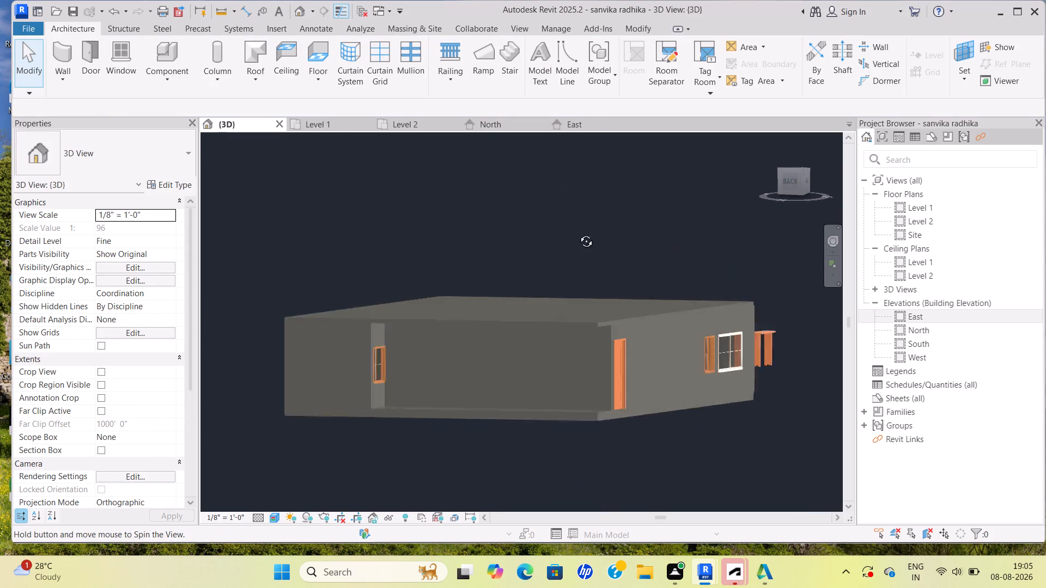
Examine the roof and exterior walls from the back around to the front corner in the 3D view.
middle_click_drag(578, 233, 556, 229, "shift")
scroll(535, 284, "up", 2)
left_click(498, 328)
scroll(508, 304, "down", 4)
middle_click_drag(526, 266, 526, 266, "shift")
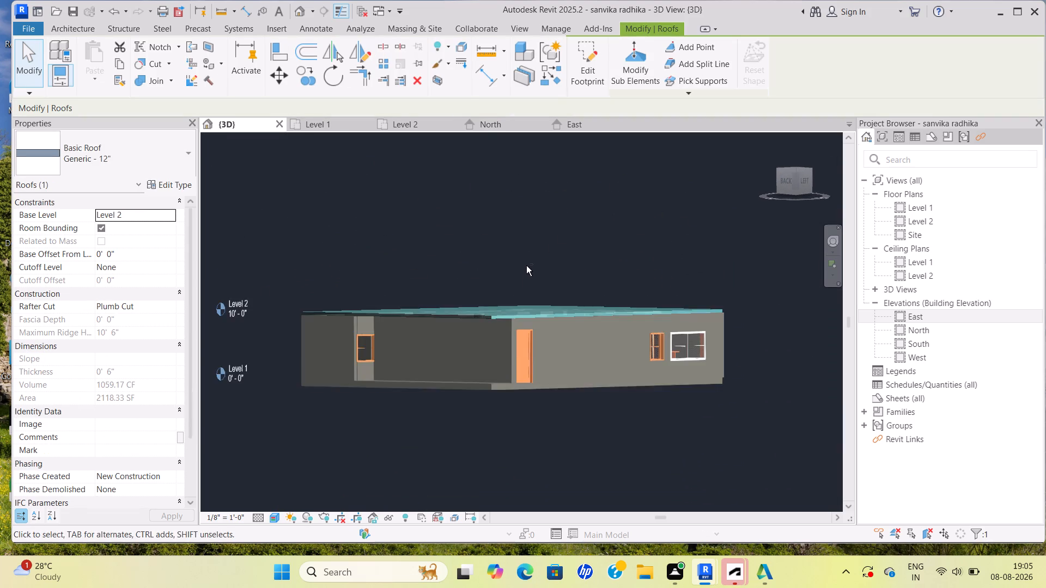
middle_click_drag(526, 266, 581, 298, "shift")
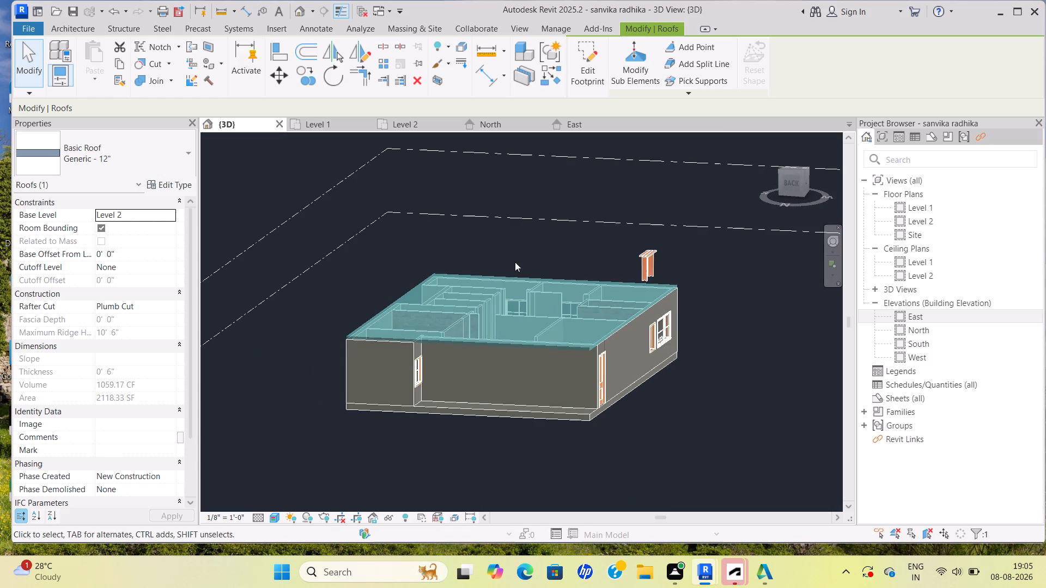
left_click(448, 255)
middle_click_drag(435, 304, 614, 345, "shift")
scroll(512, 339, "up", 1, "shift")
scroll(469, 376, "up", 1)
middle_click_drag(469, 376, 629, 384, "shift")
scroll(431, 378, "up", 5)
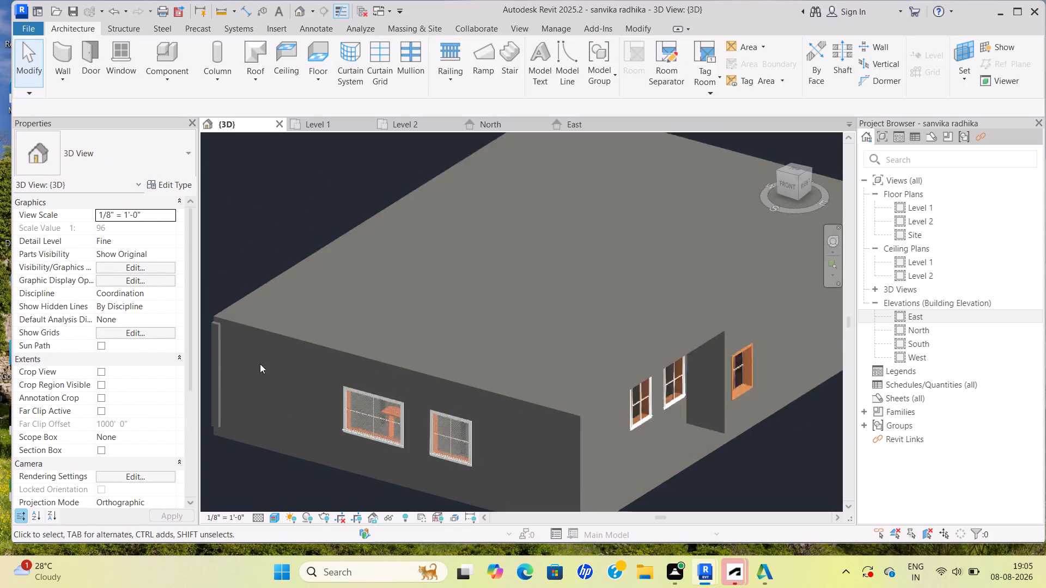
Adjust the end of the 9" side wall with windows at the front corner so it joins the front wall.
scroll(260, 364, "up", 2)
middle_click_drag(298, 333, 470, 292)
scroll(378, 295, "up", 2)
left_click(349, 286)
scroll(351, 285, "down", 2)
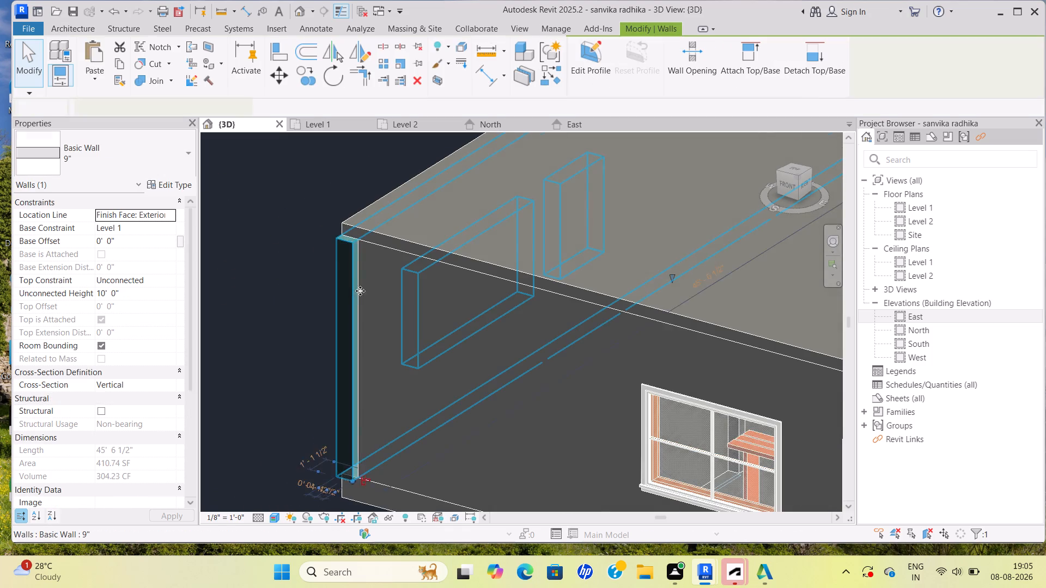
middle_click_drag(390, 319, 533, 357, "shift")
middle_click_drag(550, 339, 364, 311)
scroll(550, 372, "up", 4)
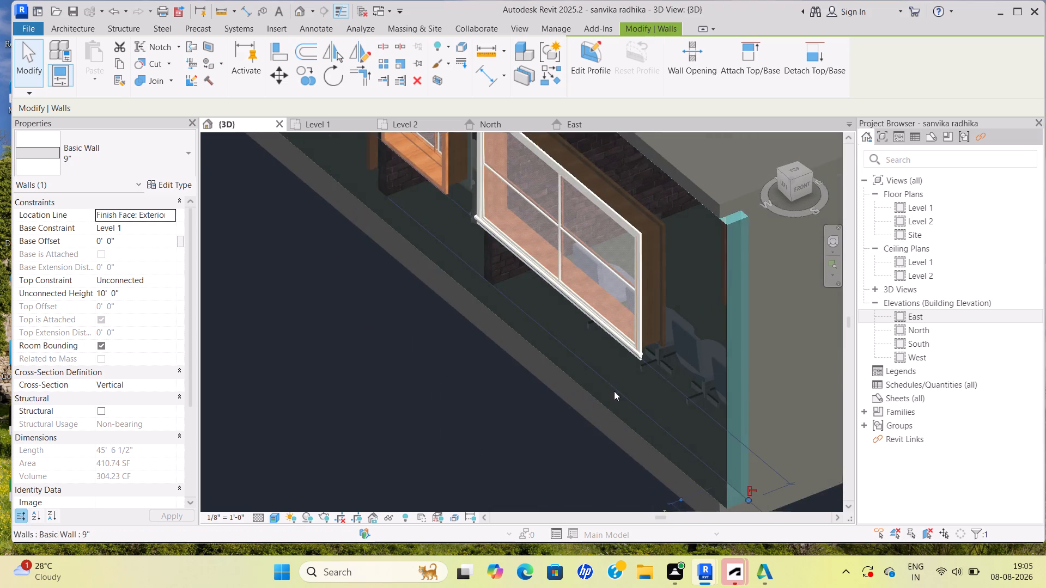
middle_click_drag(615, 390, 470, 373)
scroll(611, 389, "up", 1)
scroll(476, 347, "down", 4)
middle_click_drag(579, 299, 502, 296, "shift")
scroll(451, 313, "up", 1)
middle_click_drag(451, 313, 570, 286)
scroll(416, 309, "up", 2)
scroll(374, 310, "down", 5)
middle_click_drag(399, 334, 503, 352, "shift")
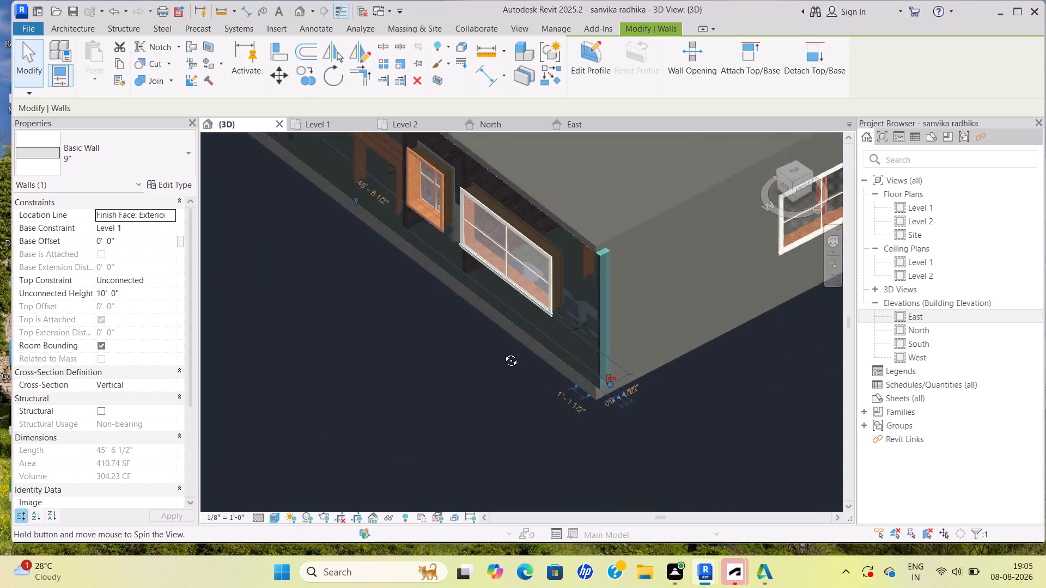
middle_click_drag(503, 352, 525, 348, "shift")
scroll(603, 317, "up", 11)
middle_click_drag(725, 324, 586, 380)
scroll(587, 383, "down", 2)
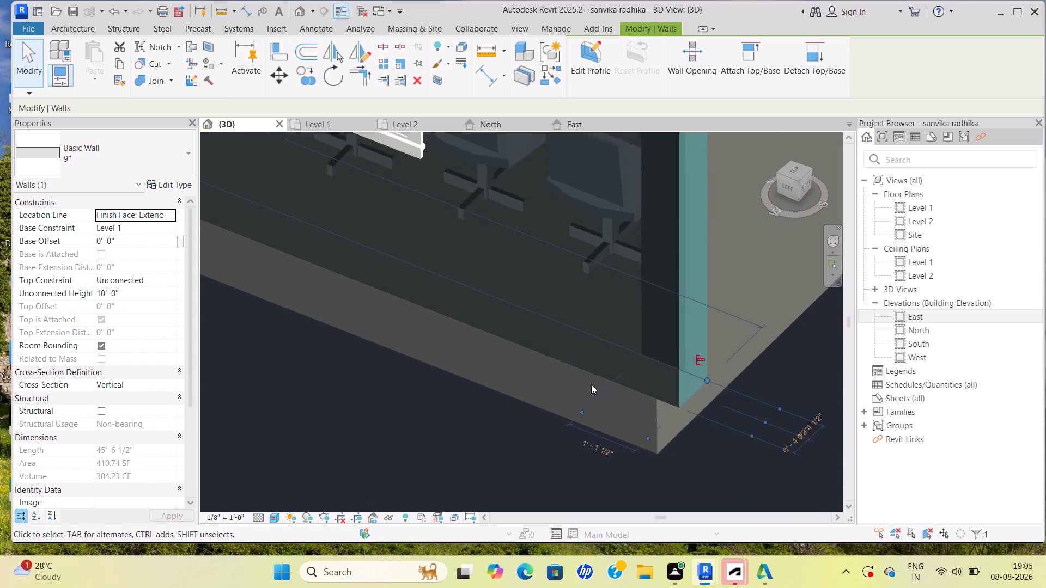
scroll(591, 384, "down", 1)
scroll(653, 366, "up", 3)
left_click_drag(686, 389, 676, 383)
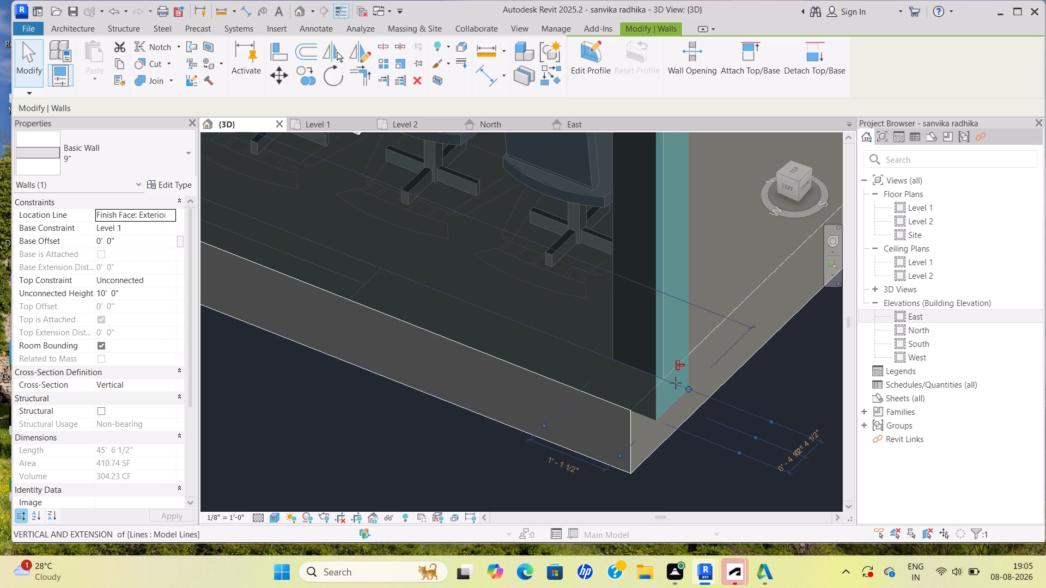
left_click_drag(676, 383, 664, 378)
scroll(659, 391, "down", 5)
left_click(729, 438)
Examine the corrected corner, roof edges and wall faces around the whole building in the 3D view.
scroll(624, 387, "down", 4)
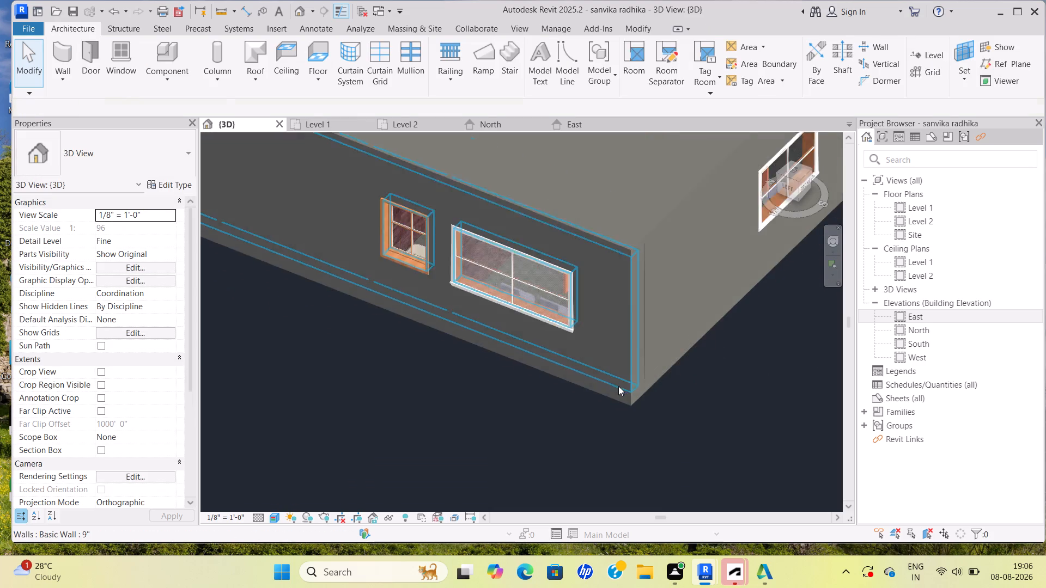
scroll(618, 386, "down", 6)
middle_click_drag(619, 326, 465, 296, "shift")
scroll(459, 291, "down", 4)
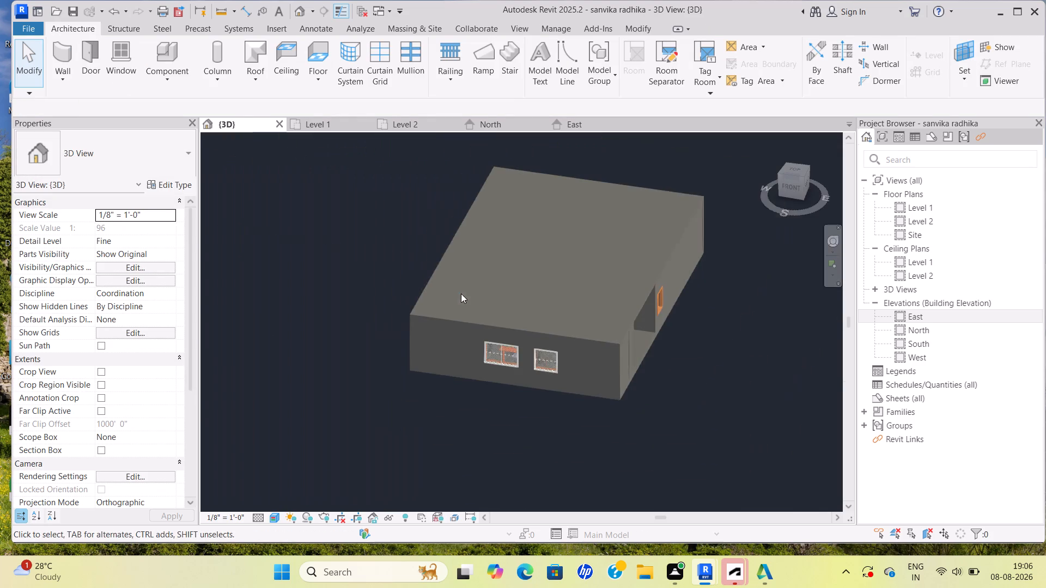
middle_click_drag(568, 326, 438, 283, "shift")
scroll(458, 298, "up", 5)
scroll(481, 319, "down", 3)
middle_click_drag(583, 320, 522, 332, "shift")
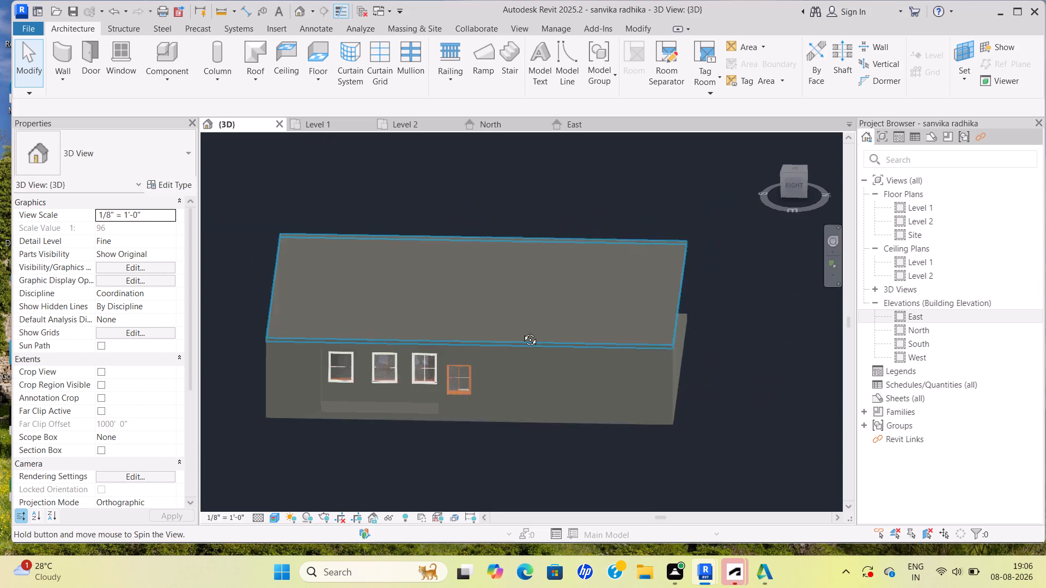
middle_click_drag(522, 332, 476, 315, "shift")
scroll(526, 305, "up", 3)
middle_click_drag(576, 303, 498, 287, "shift")
middle_click_drag(502, 288, 640, 306)
scroll(644, 307, "up", 1)
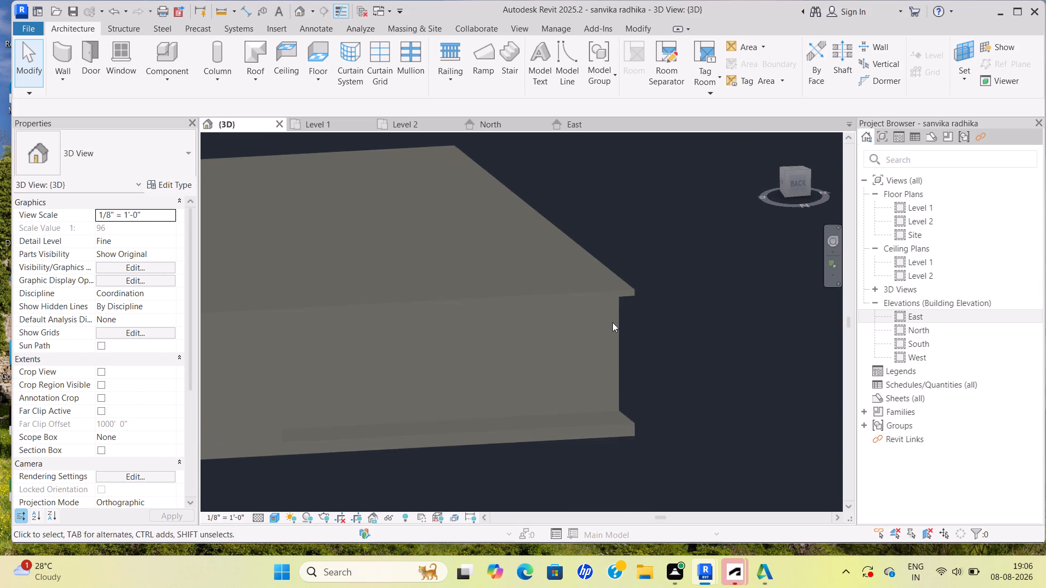
scroll(607, 324, "down", 8)
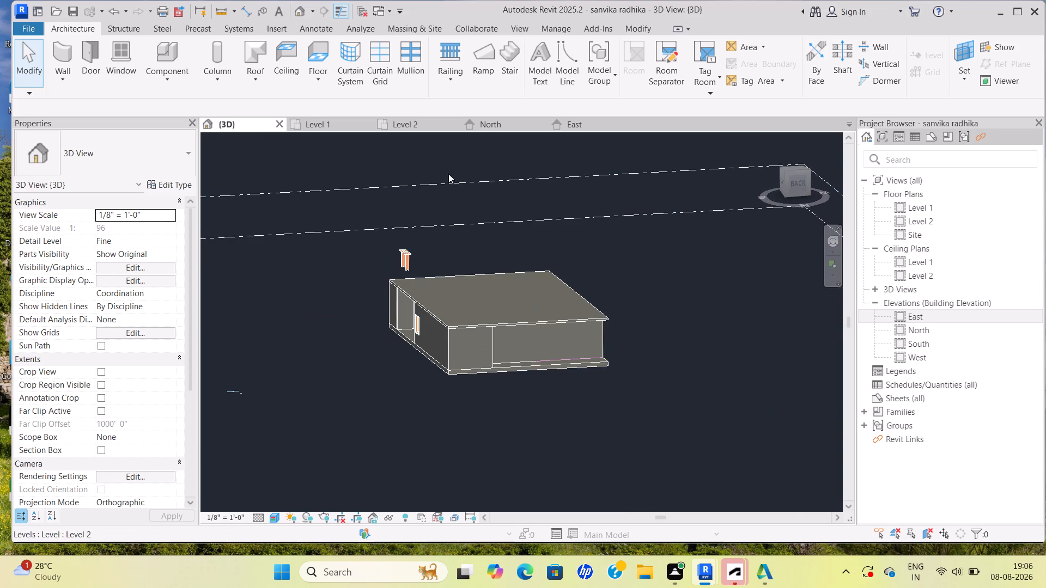
In the Level 2 plan, start a Handrail - Rectangular railing path along the long top roof edge with a -6" offset.
left_click(406, 124)
scroll(517, 321, "down", 4)
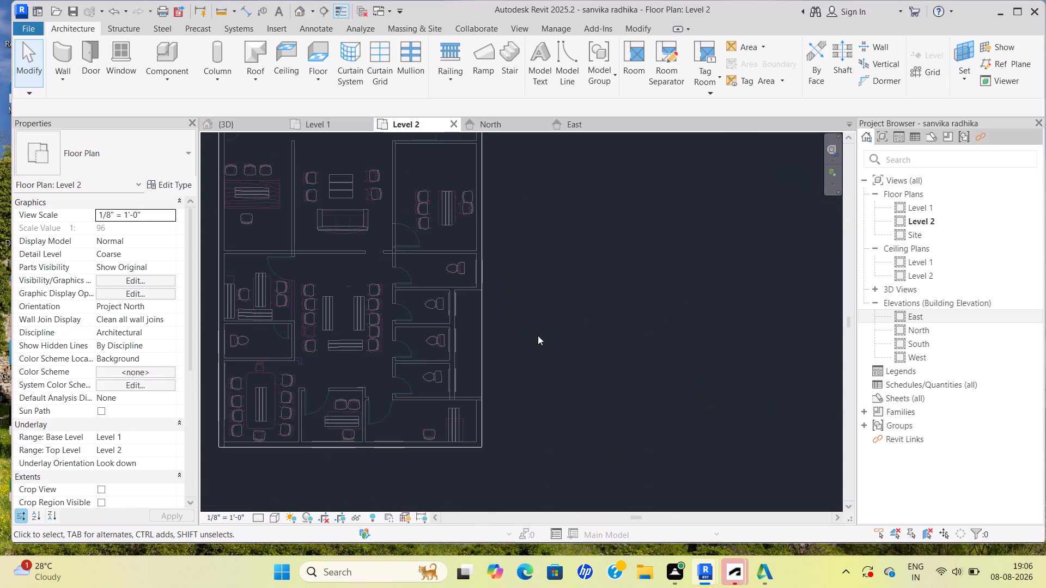
scroll(552, 324, "down", 5)
scroll(430, 229, "up", 6)
middle_click_drag(414, 197, 485, 263)
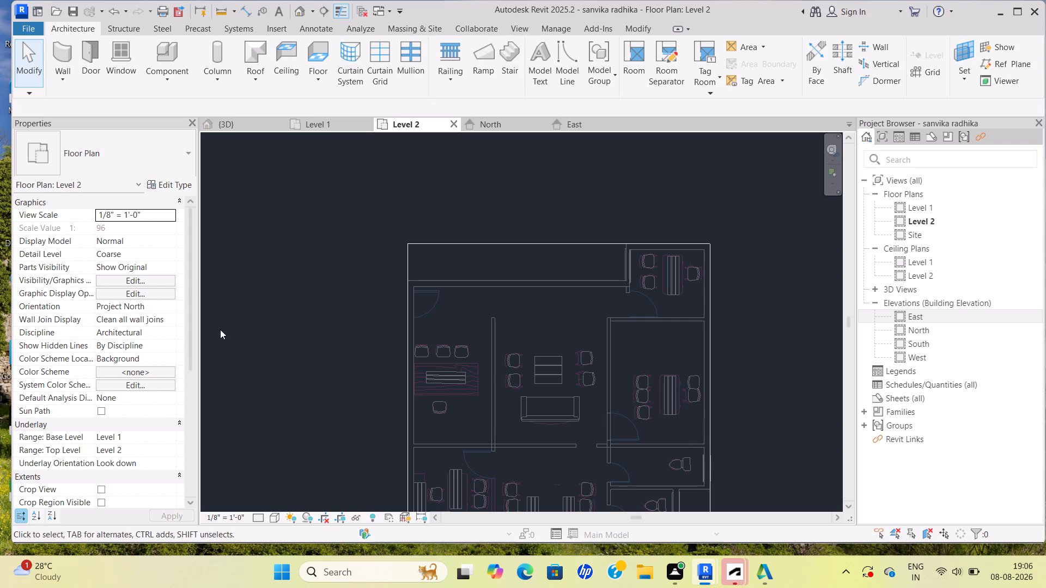
left_click(440, 49)
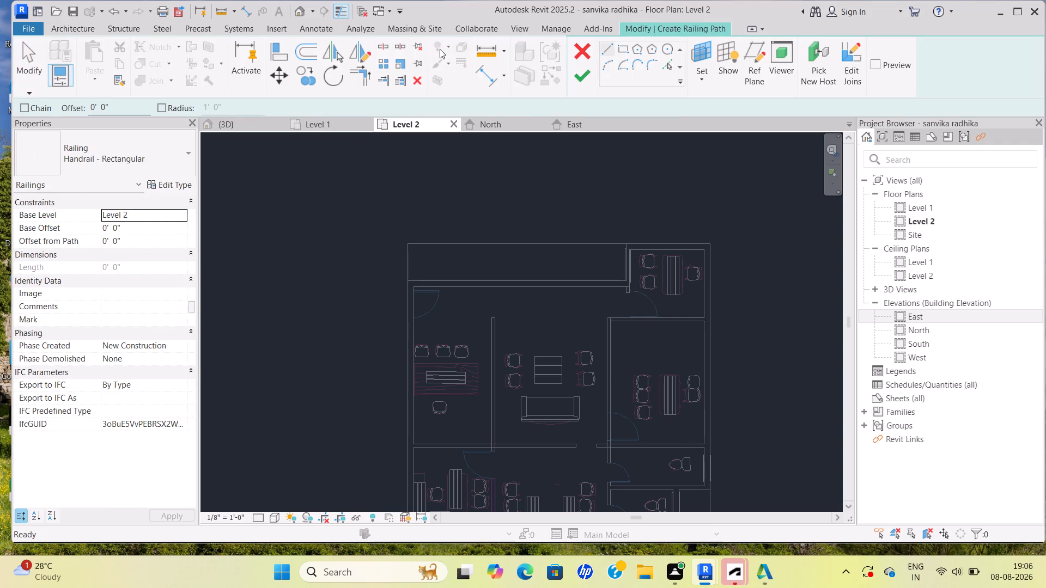
scroll(510, 225, "up", 2)
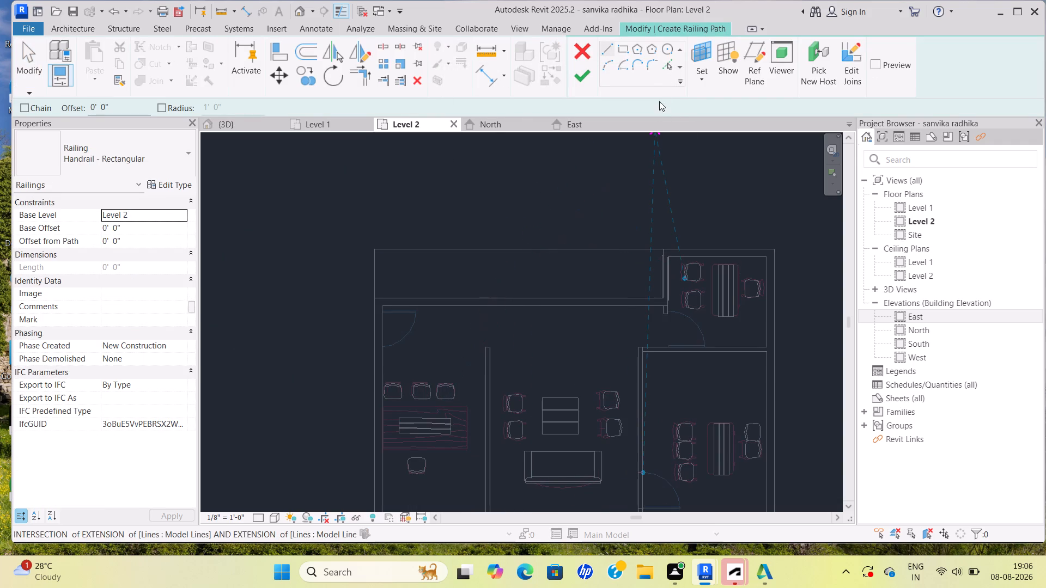
left_click(670, 66)
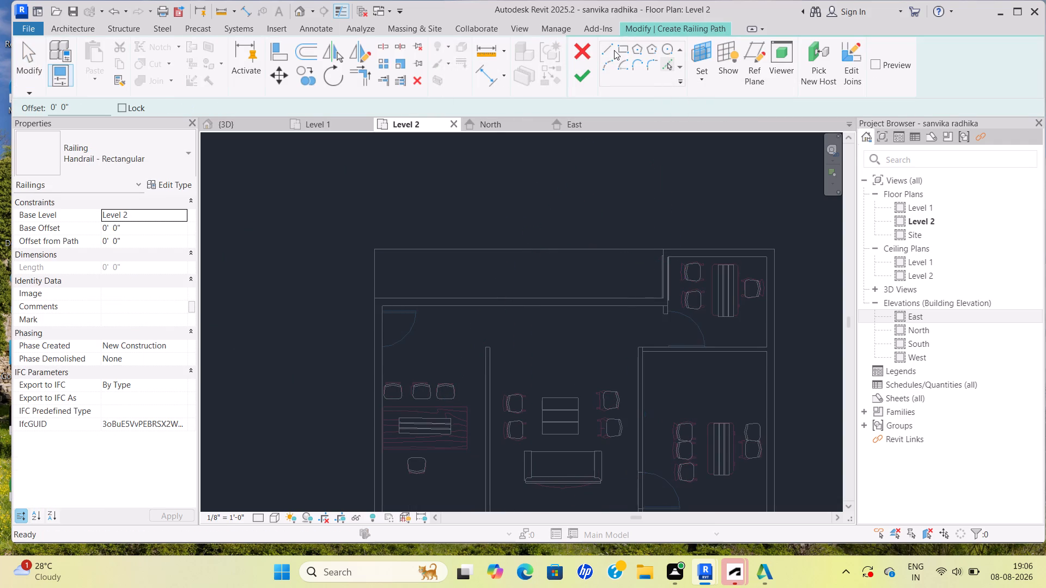
left_click_drag(86, 111, 71, 112)
left_click_drag(71, 112, 5, 114)
type("-6\"")
key("Return")
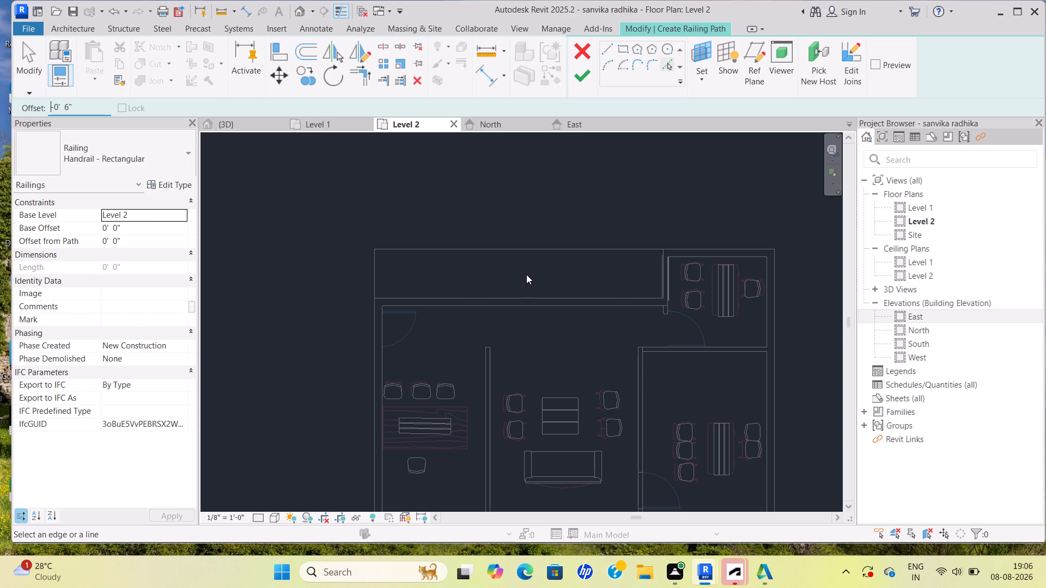
scroll(553, 244, "up", 2)
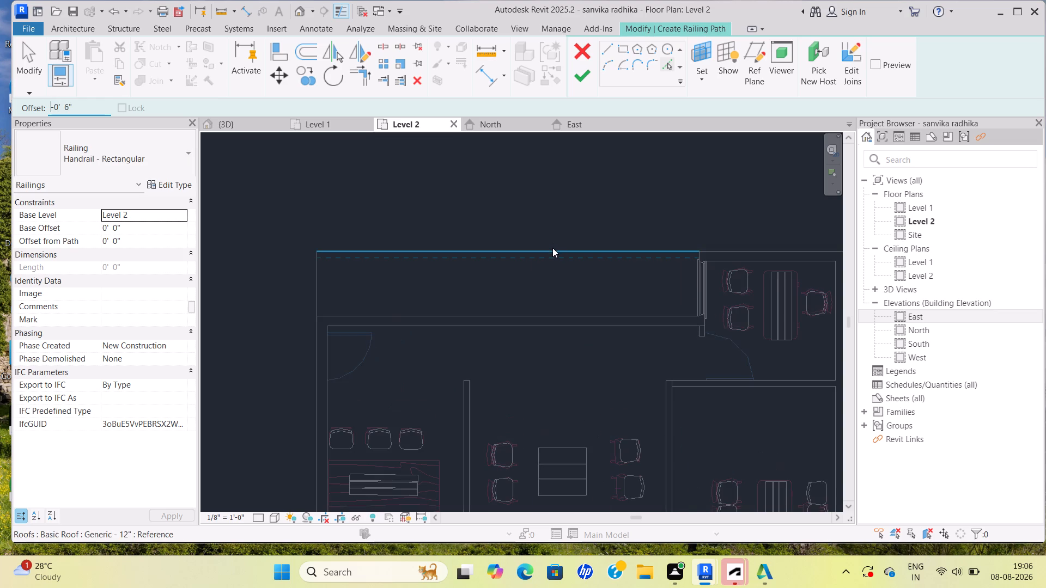
left_click(552, 248)
Add the short top roof edge above the corner office and the adjoining right roof edge to the railing path.
scroll(675, 273, "up", 3)
middle_click_drag(655, 265, 619, 268)
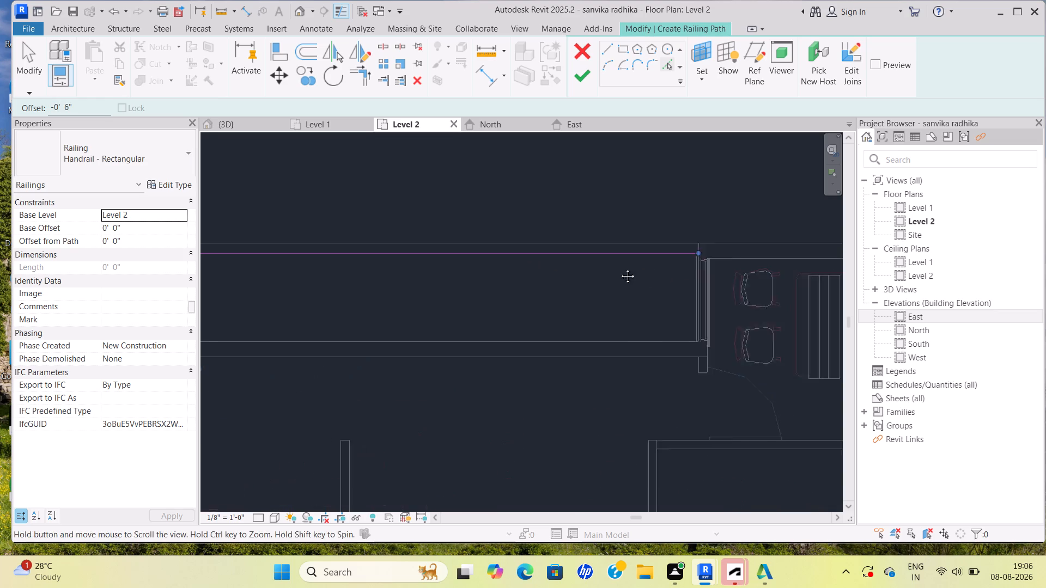
middle_click_drag(619, 268, 533, 264)
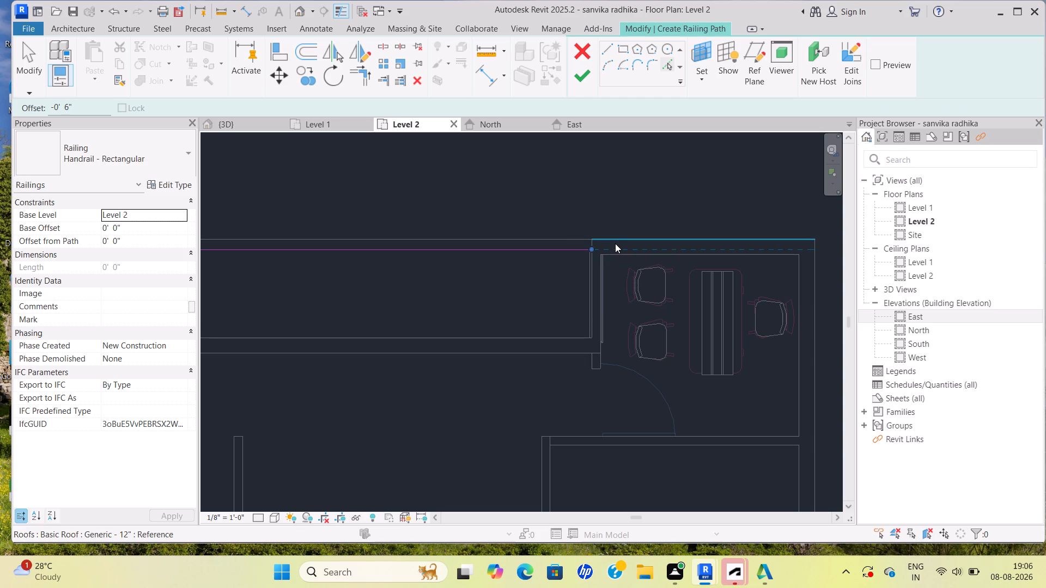
scroll(615, 243, "up", 5)
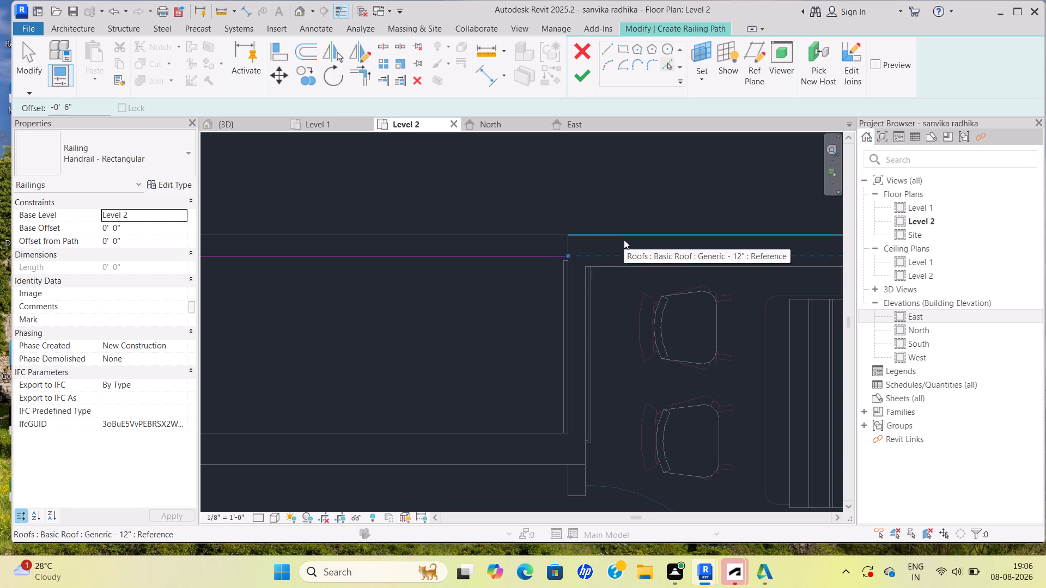
scroll(623, 227, "down", 3)
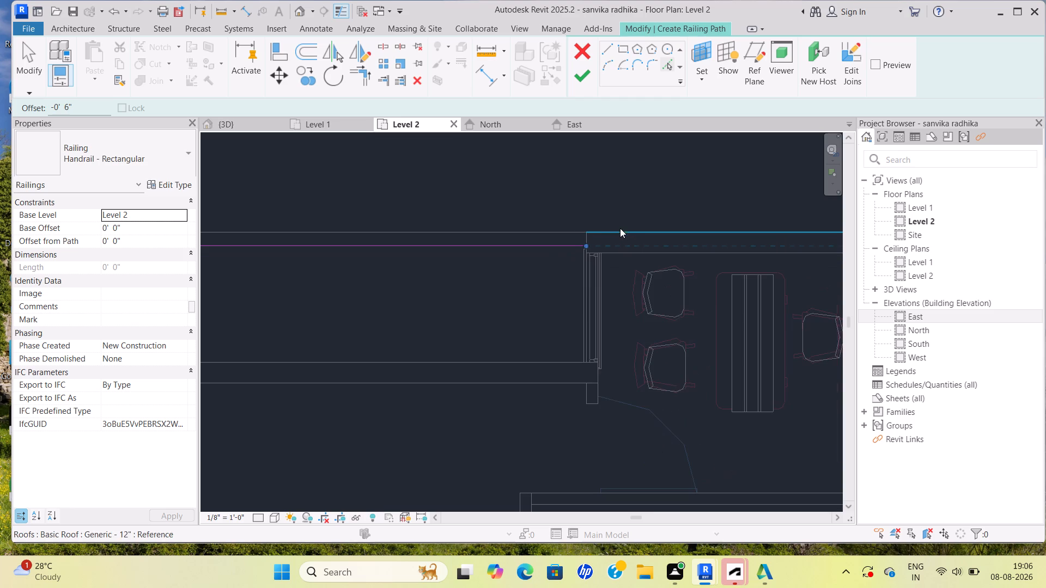
middle_click_drag(609, 230, 588, 271)
scroll(606, 265, "down", 2)
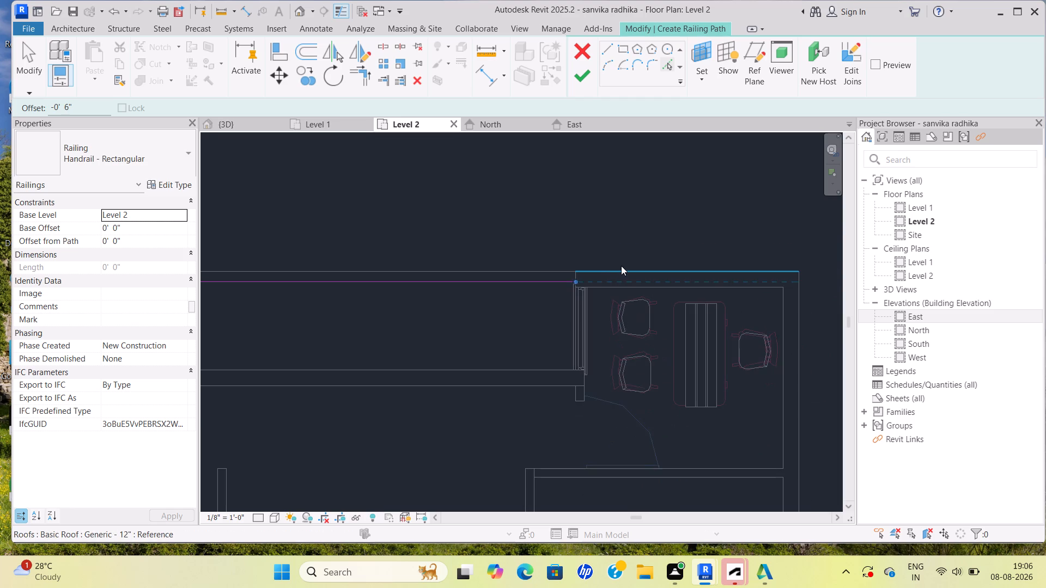
scroll(642, 268, "up", 2)
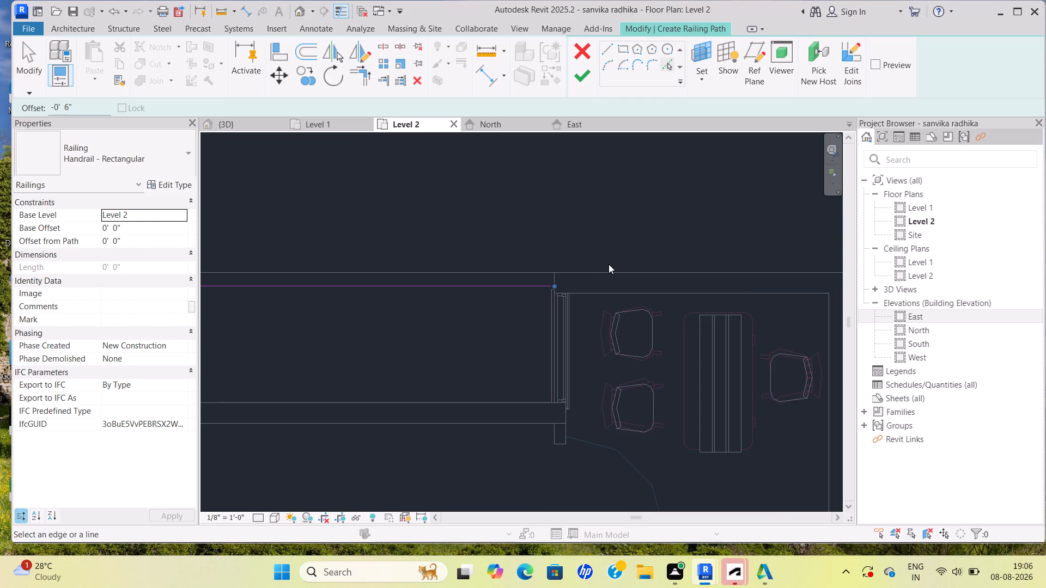
scroll(608, 263, "down", 3)
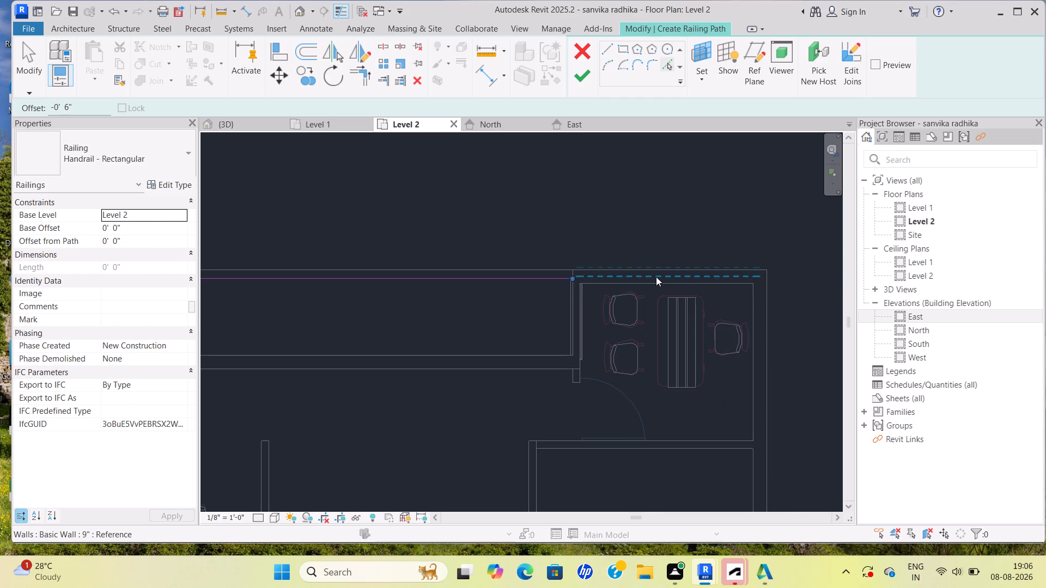
scroll(652, 271, "up", 5)
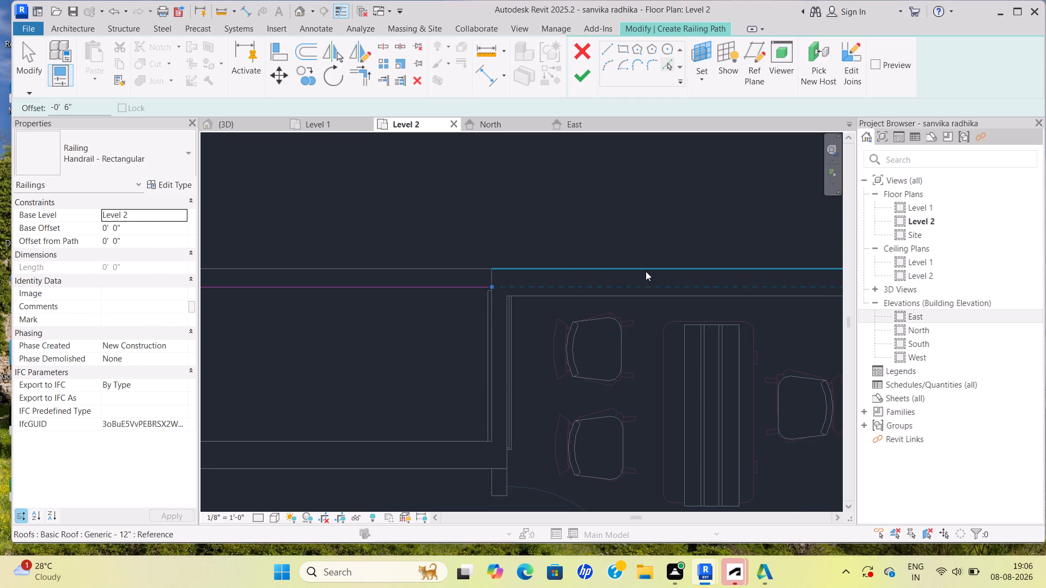
scroll(643, 272, "down", 3)
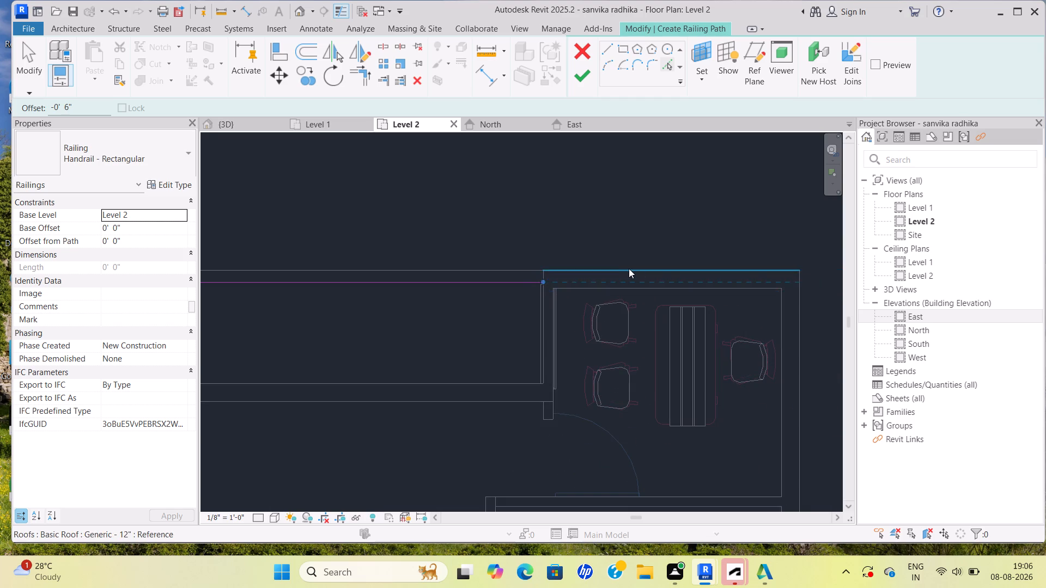
scroll(628, 268, "up", 2)
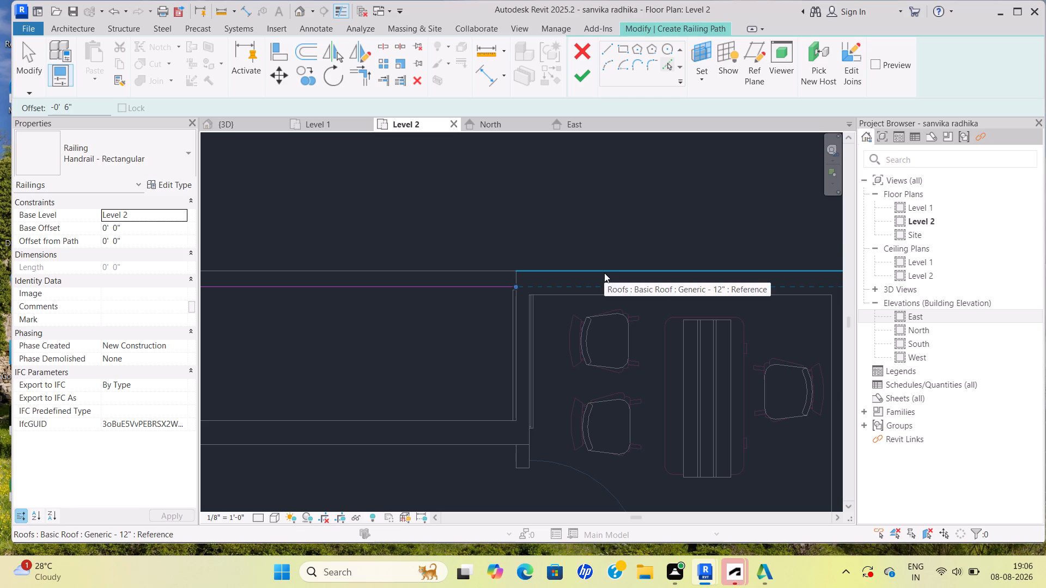
left_click(604, 273)
scroll(515, 254, "down", 6)
scroll(659, 302, "up", 4)
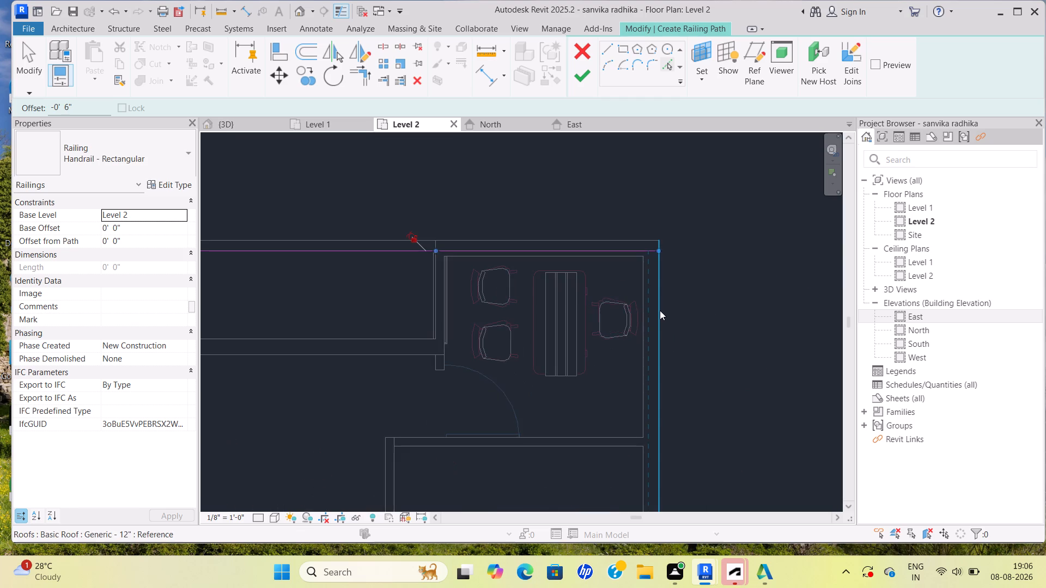
left_click(660, 310)
Add the remaining right roof edge segments, beside the toilets and down to the bottom corner, to the railing path.
scroll(662, 284, "down", 7)
scroll(702, 382, "up", 1)
middle_click_drag(701, 381, 671, 327)
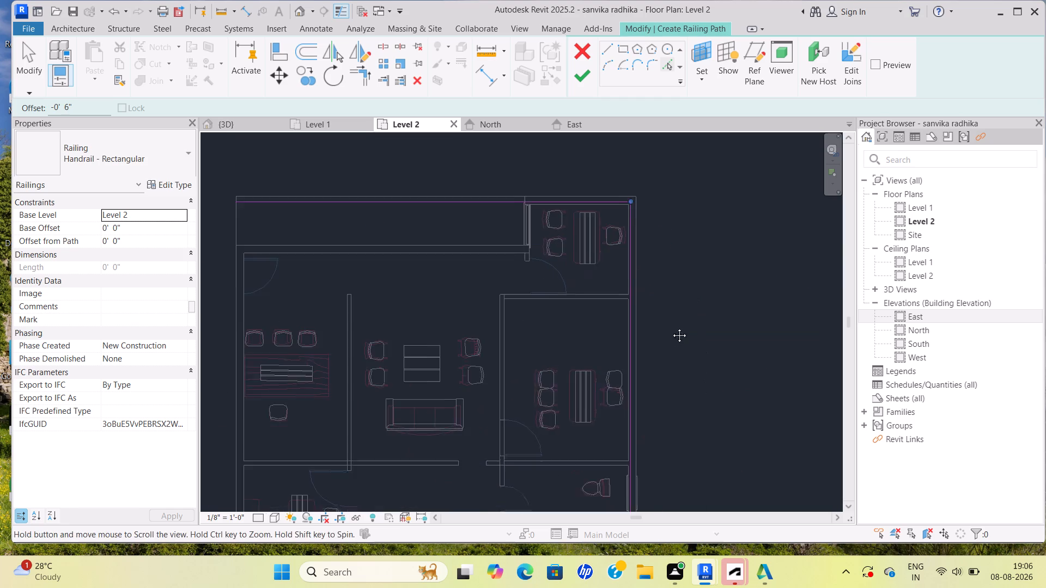
middle_click_drag(671, 327, 669, 321)
scroll(654, 301, "up", 1)
middle_click_drag(655, 301, 700, 389)
scroll(659, 282, "up", 8)
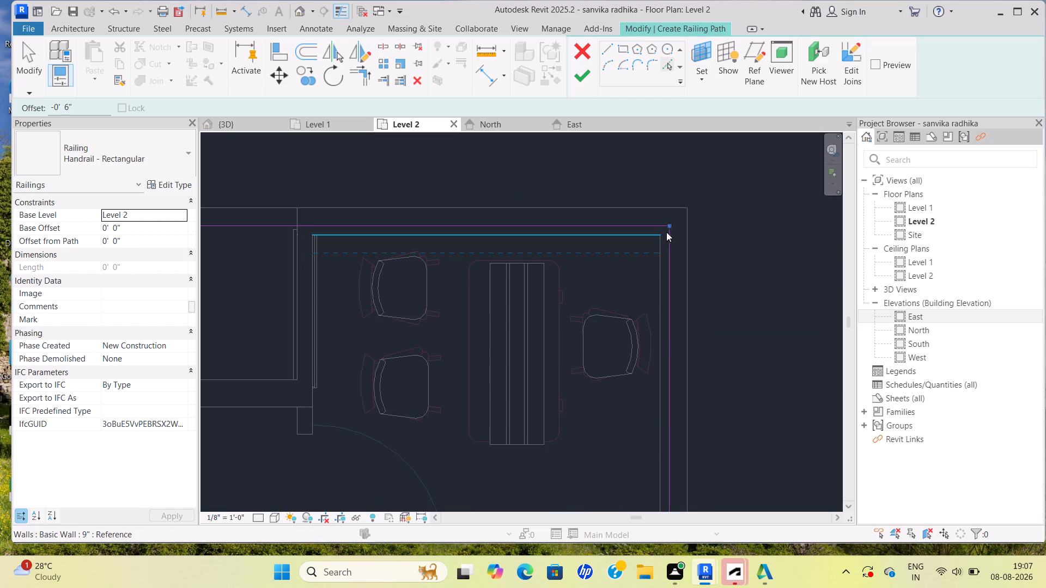
scroll(691, 250, "down", 11)
middle_click_drag(724, 396, 696, 322)
scroll(699, 403, "up", 2)
middle_click_drag(696, 413, 688, 334)
scroll(682, 358, "up", 4)
scroll(663, 390, "down", 3)
middle_click_drag(679, 430, 678, 291)
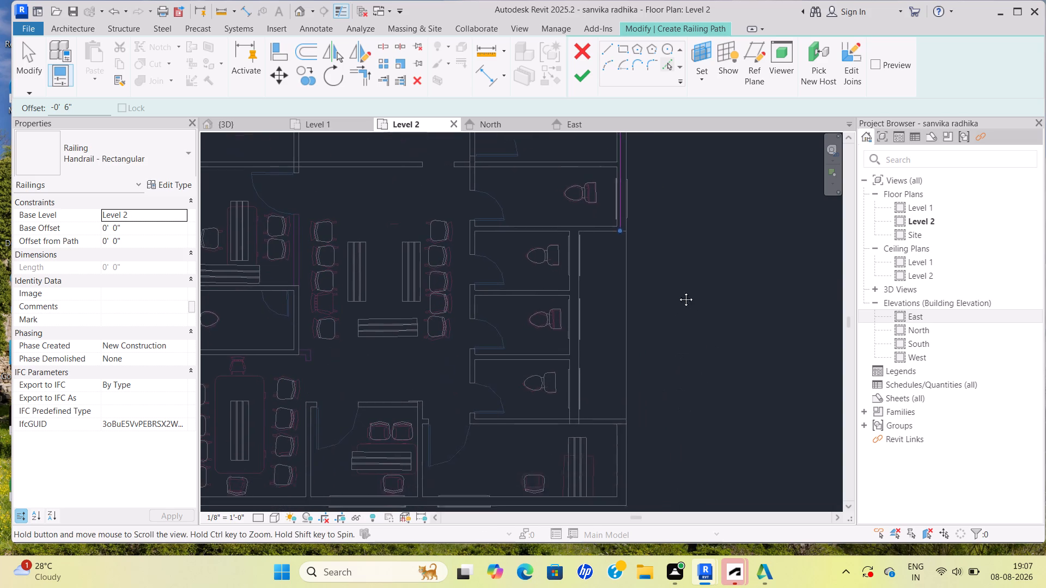
middle_click_drag(678, 291, 679, 289)
left_click(634, 331)
scroll(677, 389, "up", 1)
middle_click_drag(678, 389, 672, 352)
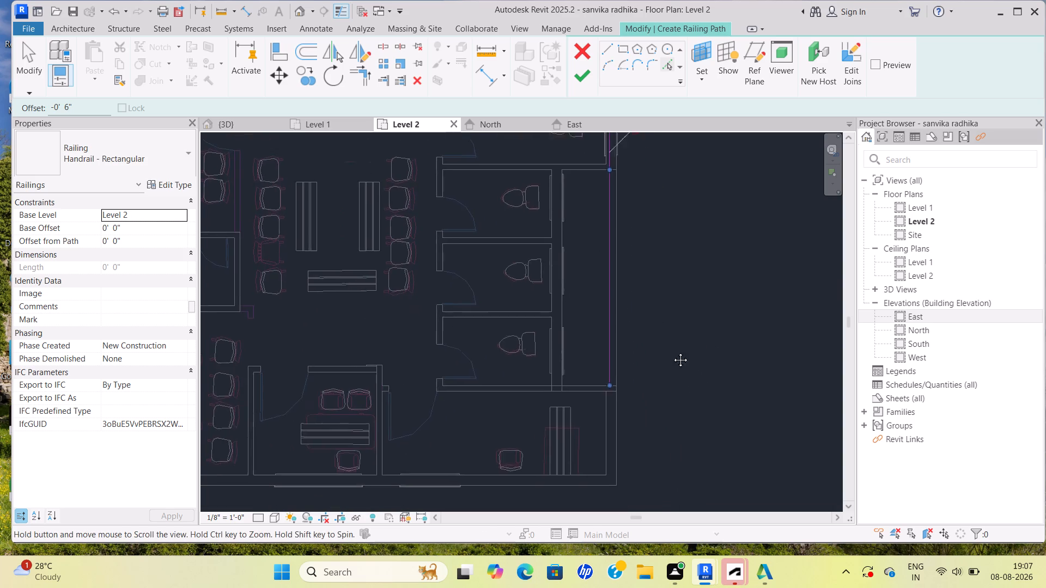
middle_click_drag(672, 352, 710, 318)
scroll(680, 370, "up", 2)
left_click(652, 383)
scroll(671, 344, "down", 2)
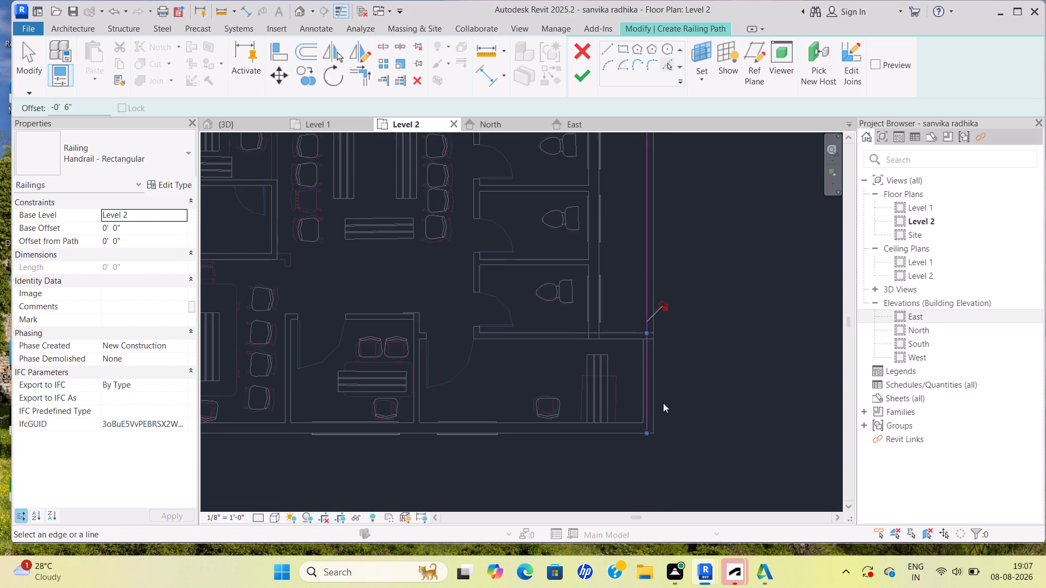
Close the railing path along the bottom roof edge and the left roof edges, and finish the railing.
scroll(638, 443, "up", 2)
left_click(611, 433)
scroll(666, 394, "down", 8)
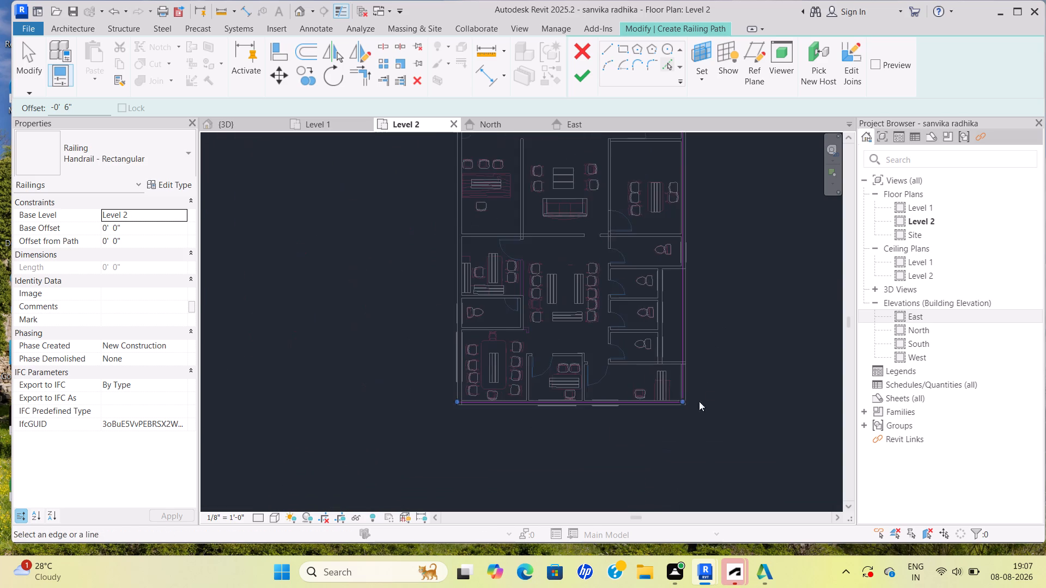
scroll(544, 430, "up", 9)
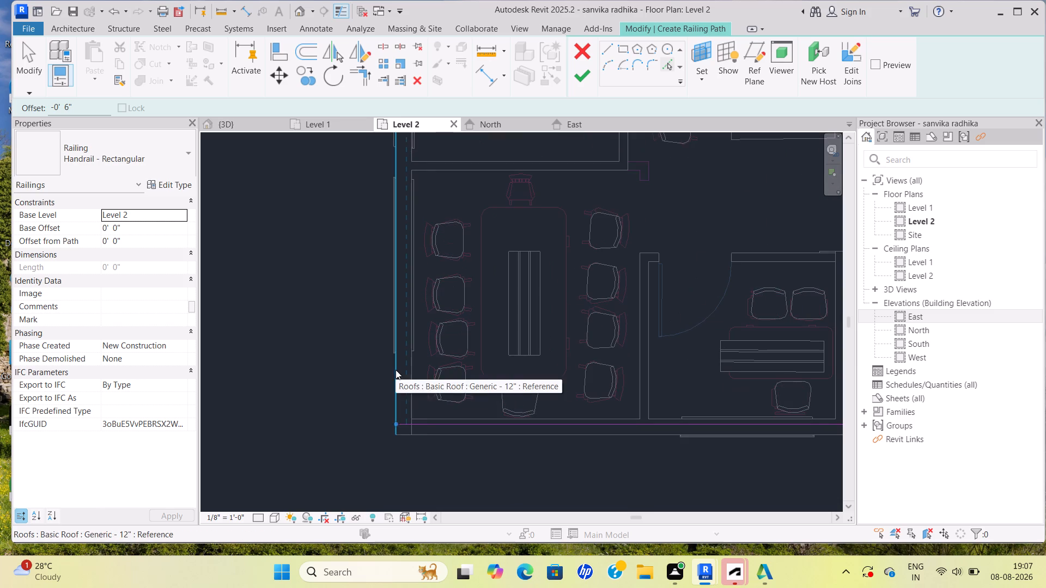
left_click(396, 370)
scroll(410, 414, "down", 11)
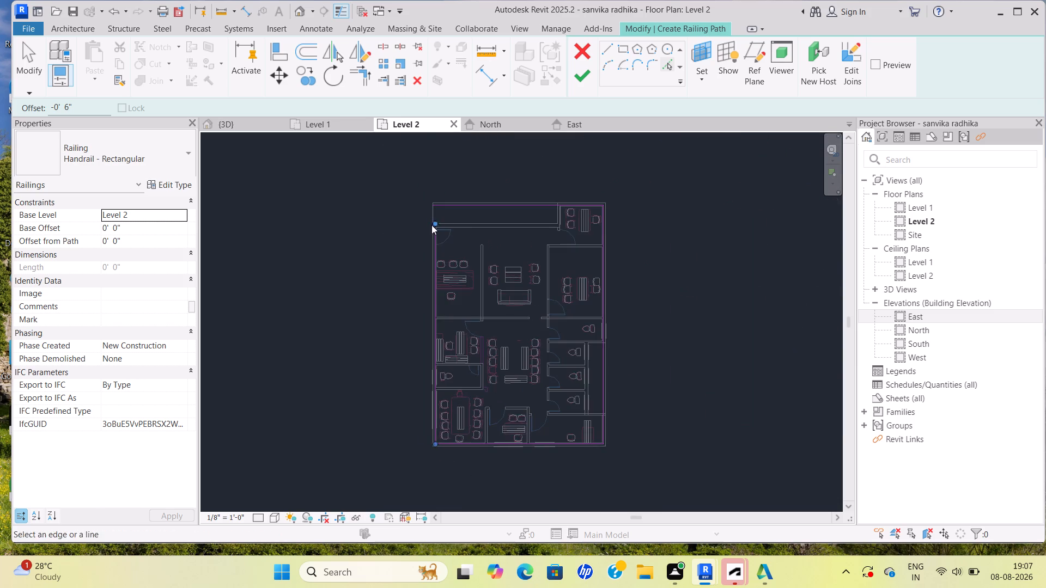
scroll(433, 223, "up", 9)
left_click(427, 213)
scroll(453, 202, "down", 7)
scroll(595, 227, "up", 10)
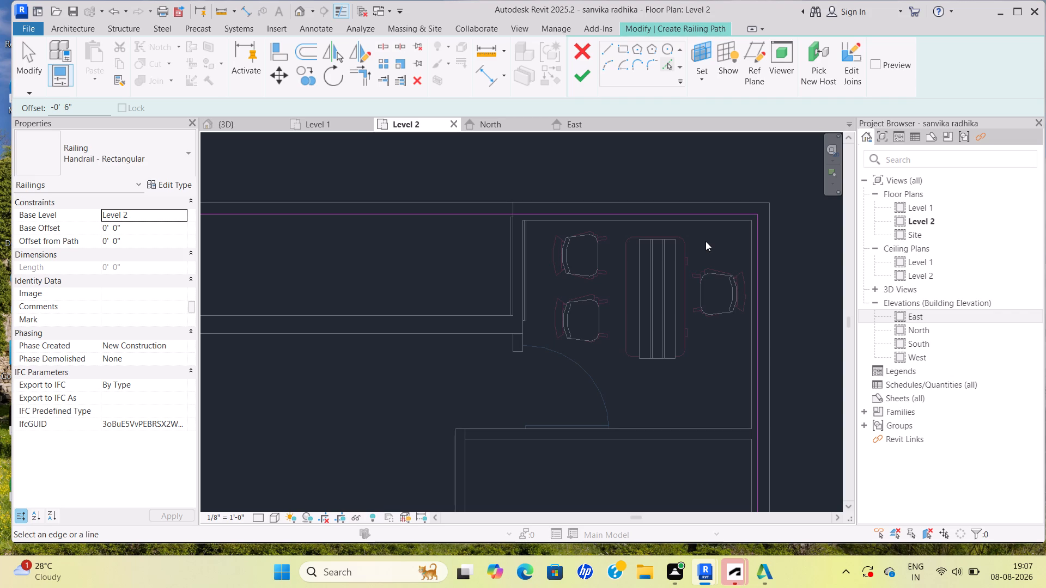
left_click(580, 81)
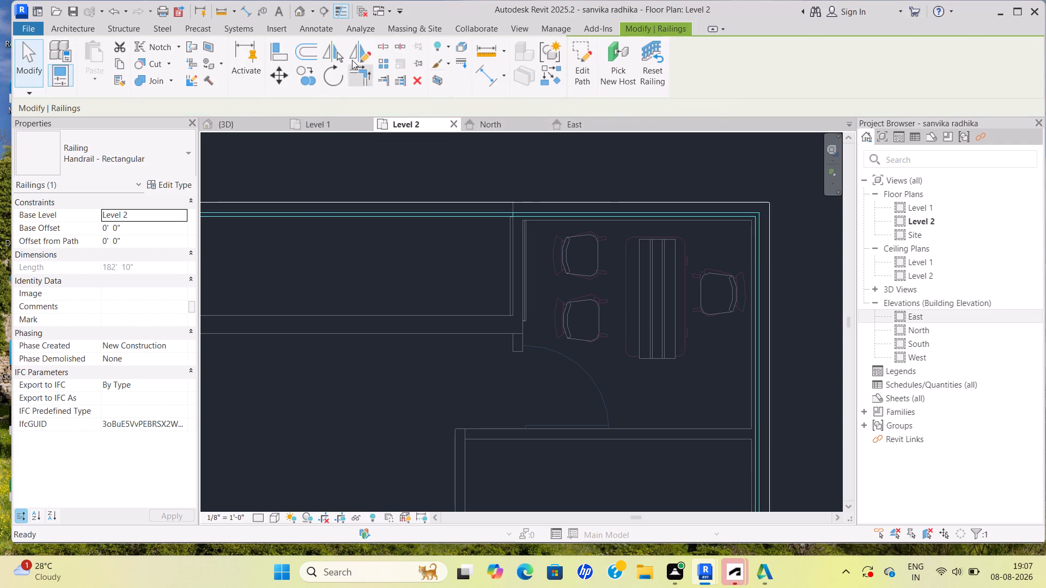
Examine how the new roof railing meets the roof edge and corner in the 3D view.
left_click(237, 122)
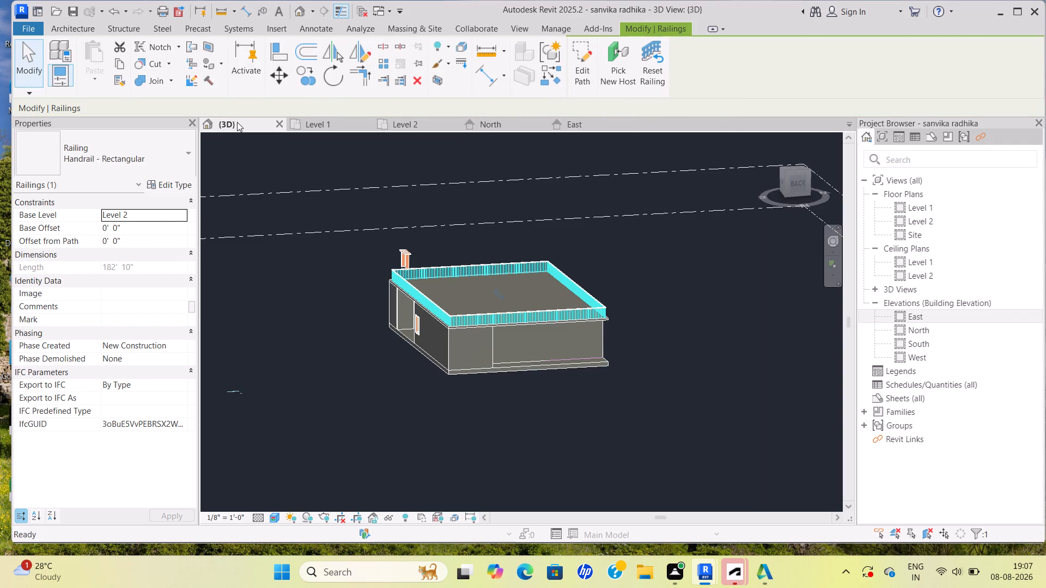
scroll(398, 311, "up", 13)
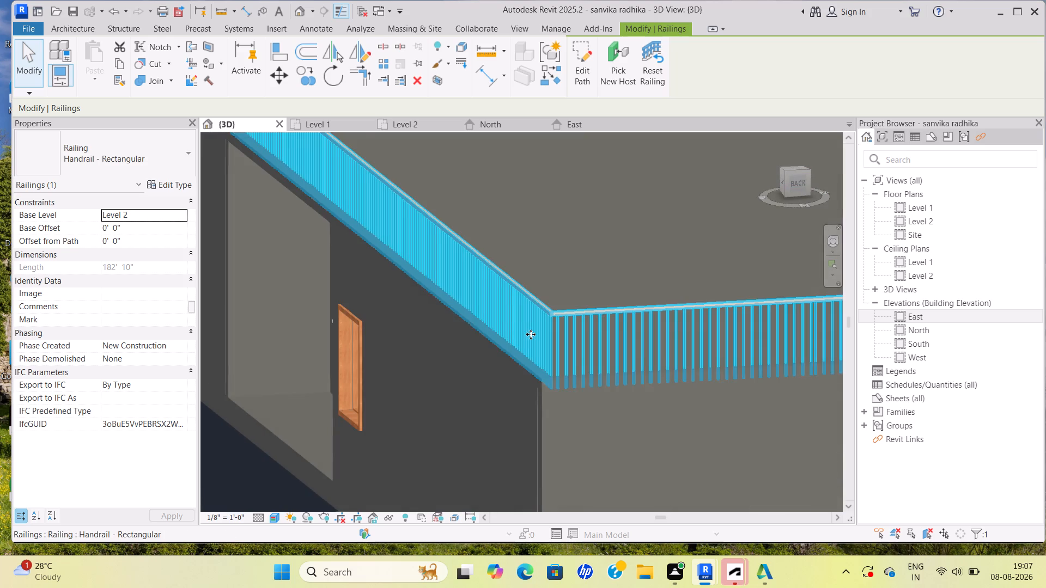
left_click(531, 334)
scroll(541, 367, "up", 9)
left_click(564, 333)
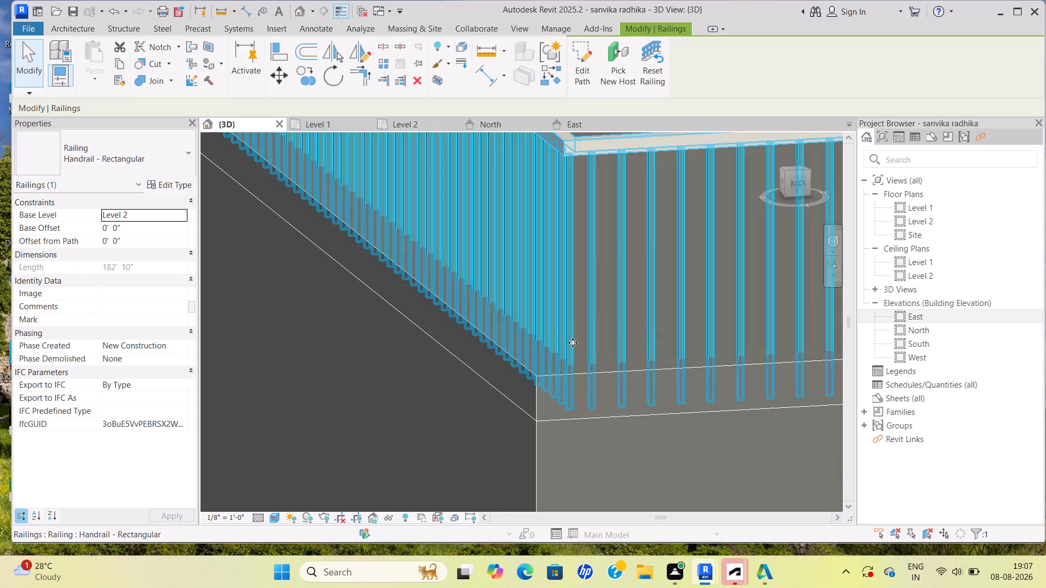
left_click(567, 339)
scroll(566, 338, "down", 11)
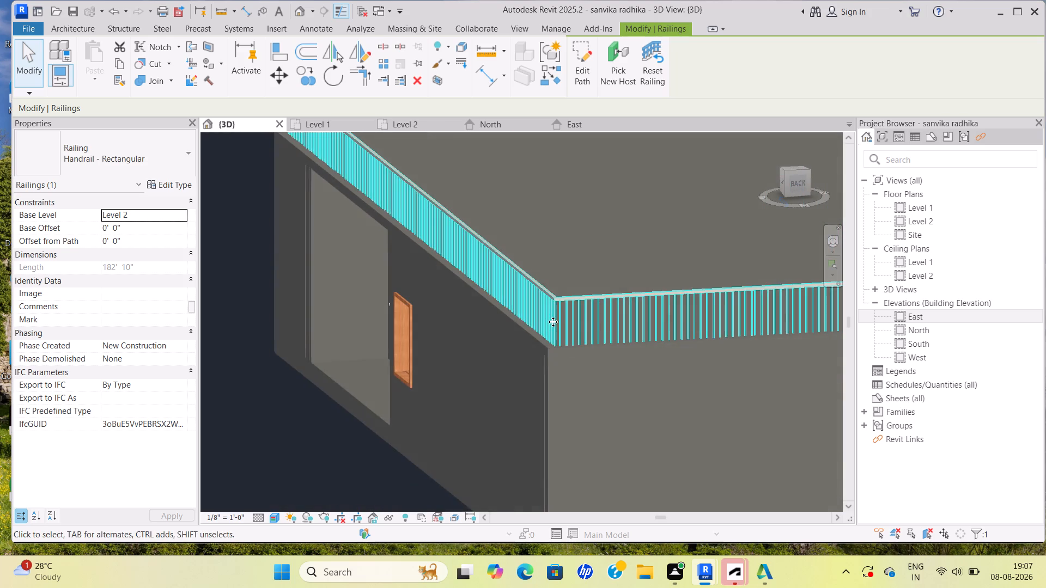
left_click(557, 302)
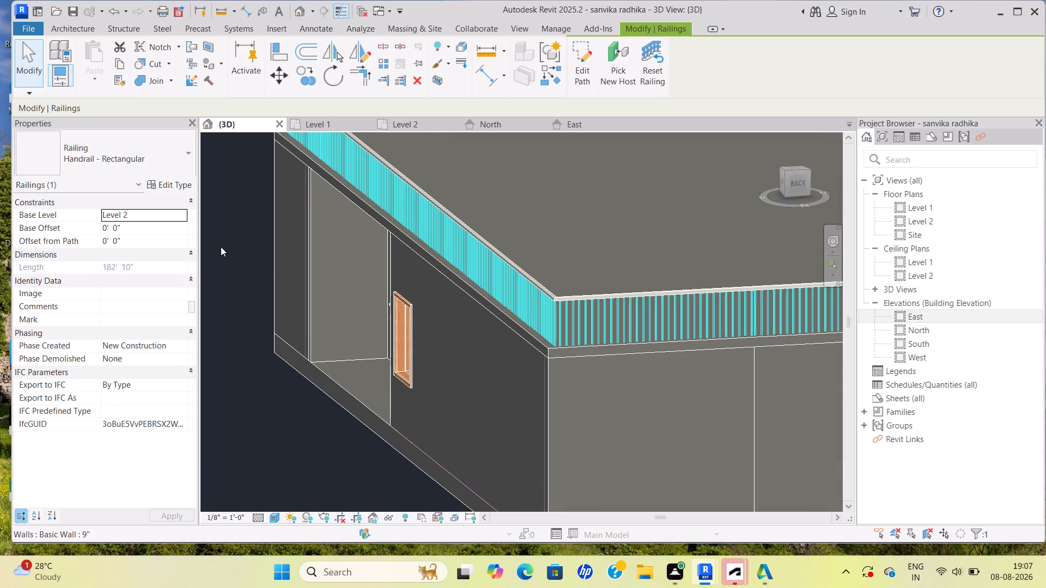
scroll(205, 274, "down", 5)
scroll(267, 314, "down", 2)
scroll(354, 278, "up", 3)
middle_click_drag(347, 289, 467, 293)
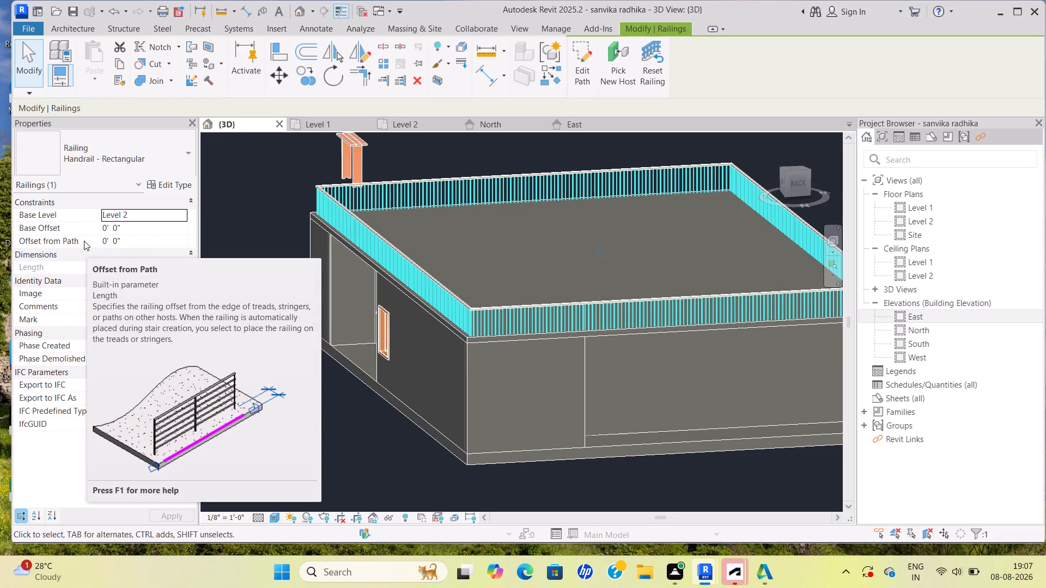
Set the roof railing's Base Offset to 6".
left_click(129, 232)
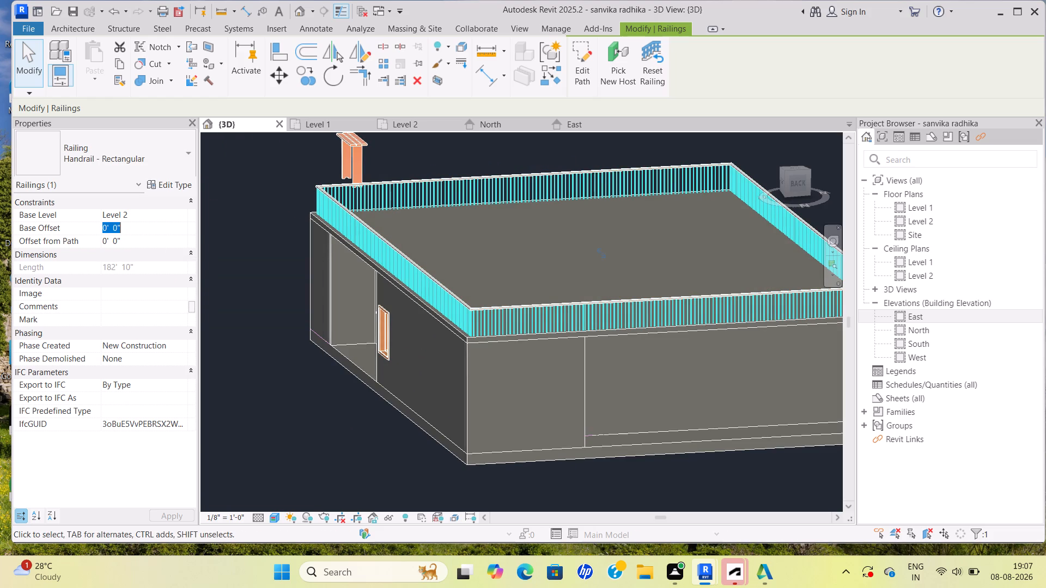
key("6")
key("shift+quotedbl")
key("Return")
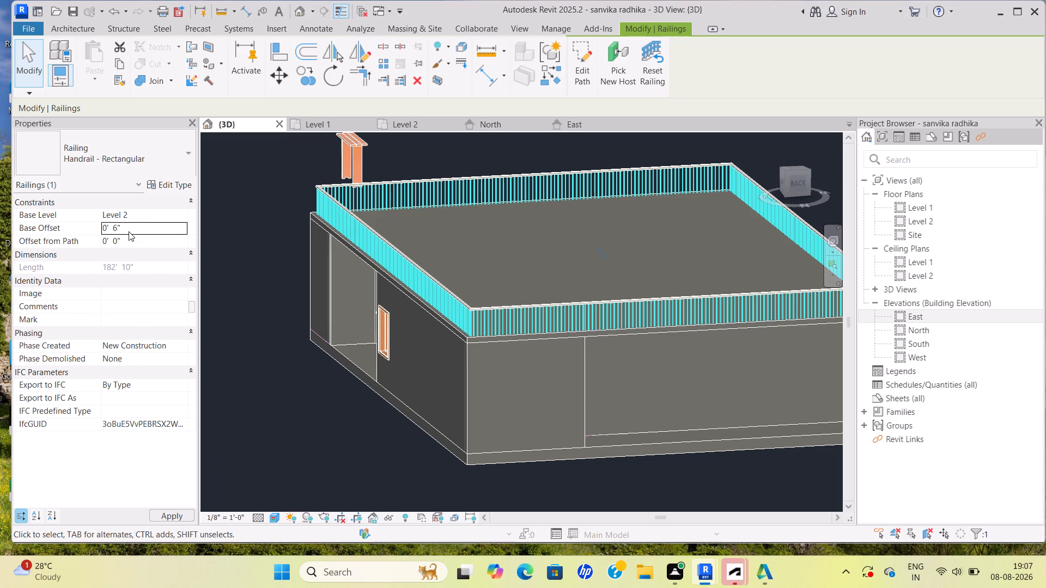
Examine the base of the roof railing against the roof surface at the building corner in 3D.
scroll(394, 301, "up", 9)
scroll(569, 360, "up", 2)
middle_click_drag(564, 359, 514, 341)
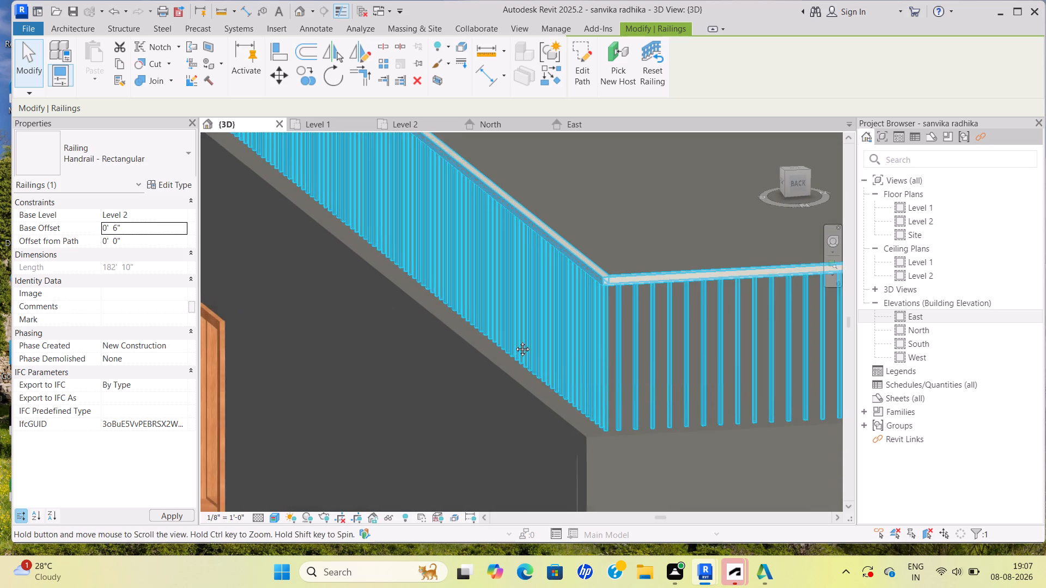
middle_click_drag(514, 341, 485, 330)
scroll(459, 299, "down", 5)
scroll(475, 375, "down", 7)
middle_click_drag(426, 348, 433, 356)
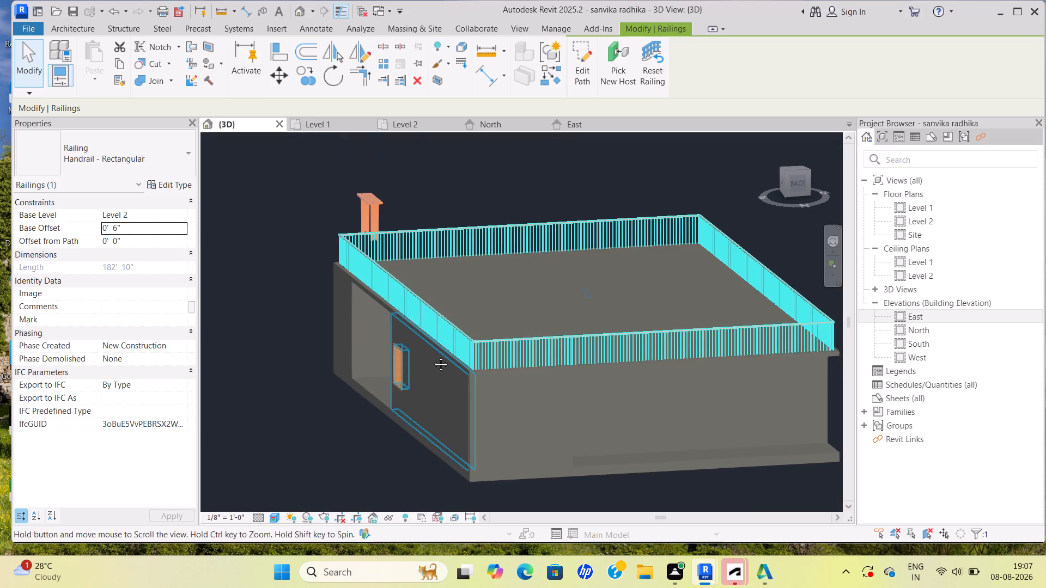
middle_click_drag(433, 356, 455, 385)
scroll(419, 283, "up", 1)
left_click(434, 250)
scroll(482, 339, "up", 9)
left_click(511, 424)
scroll(515, 411, "up", 1)
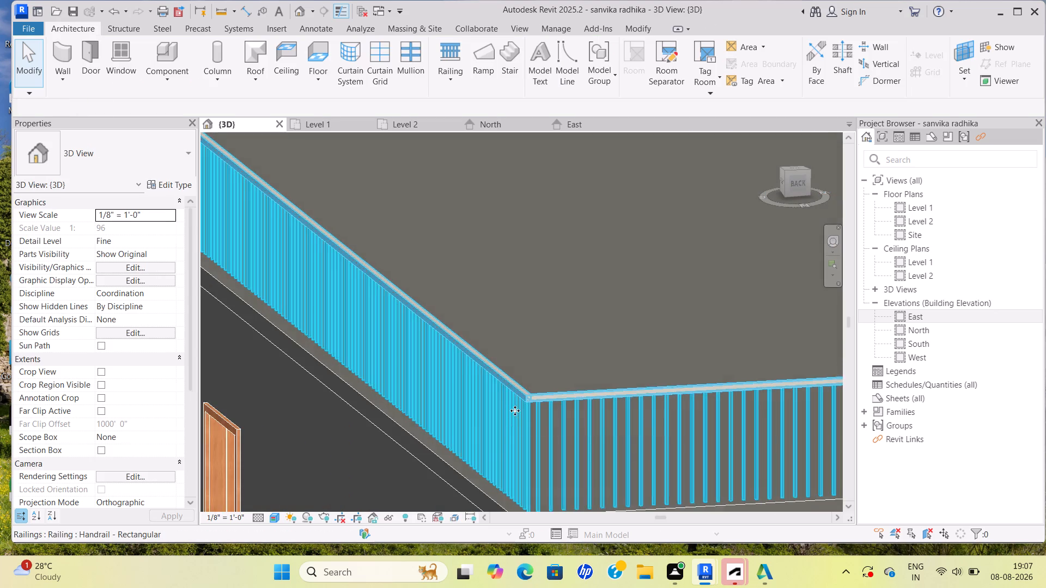
middle_click_drag(510, 401, 482, 336)
scroll(519, 403, "up", 9)
scroll(494, 440, "down", 6)
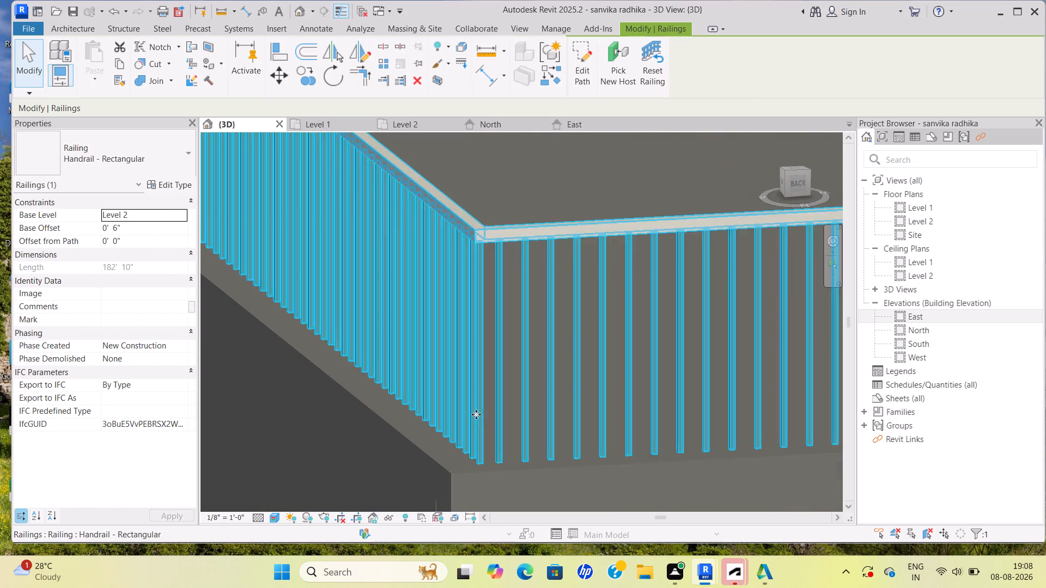
scroll(476, 414, "down", 2)
left_click(554, 298)
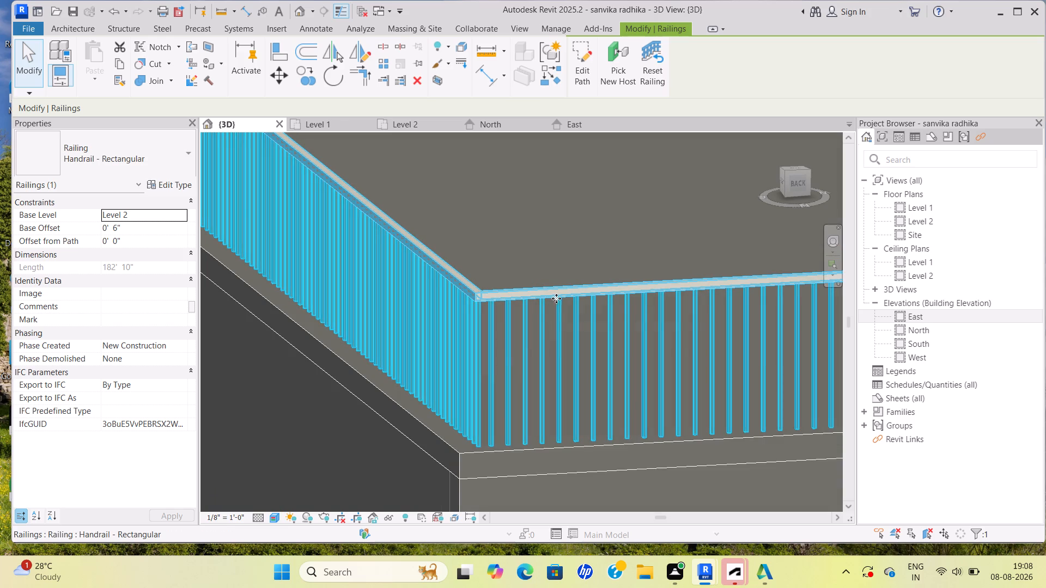
left_click(522, 294)
scroll(516, 304, "down", 15)
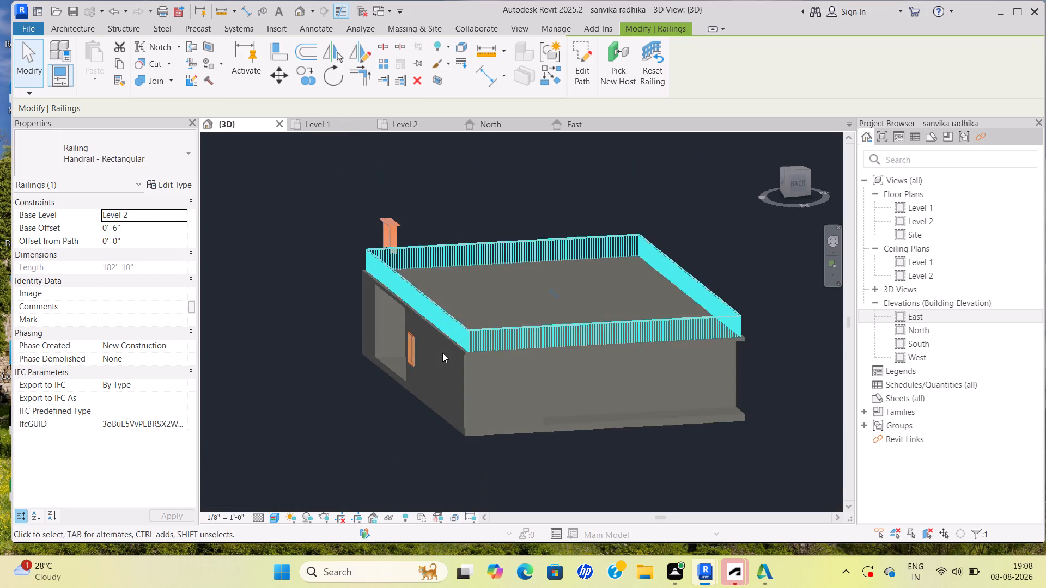
left_click(439, 219)
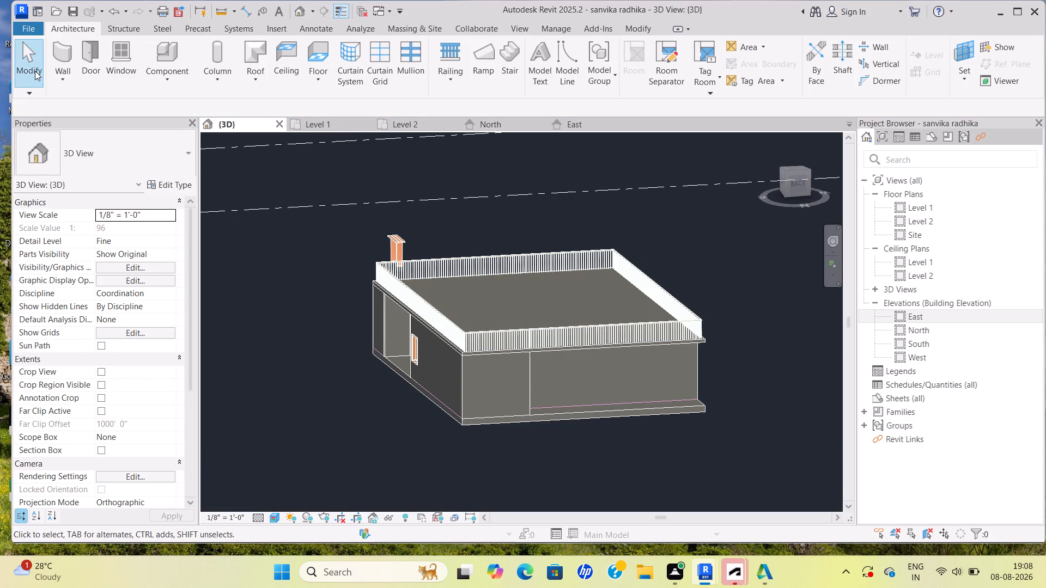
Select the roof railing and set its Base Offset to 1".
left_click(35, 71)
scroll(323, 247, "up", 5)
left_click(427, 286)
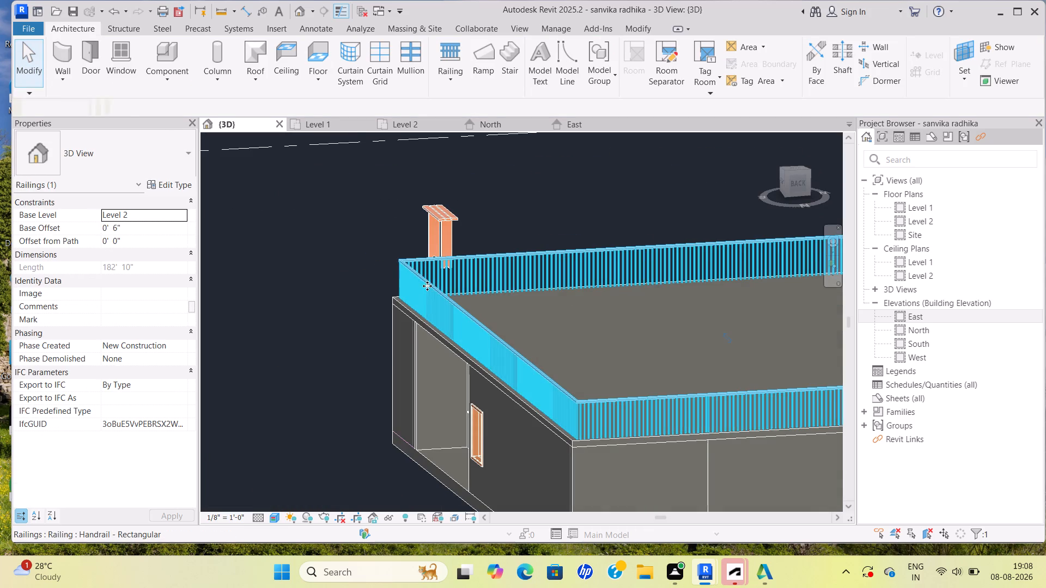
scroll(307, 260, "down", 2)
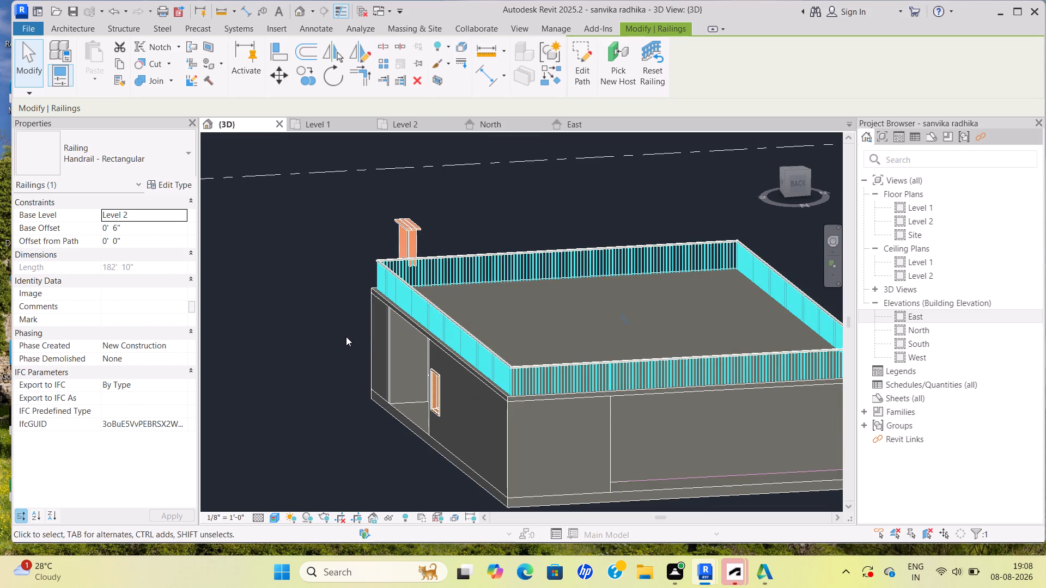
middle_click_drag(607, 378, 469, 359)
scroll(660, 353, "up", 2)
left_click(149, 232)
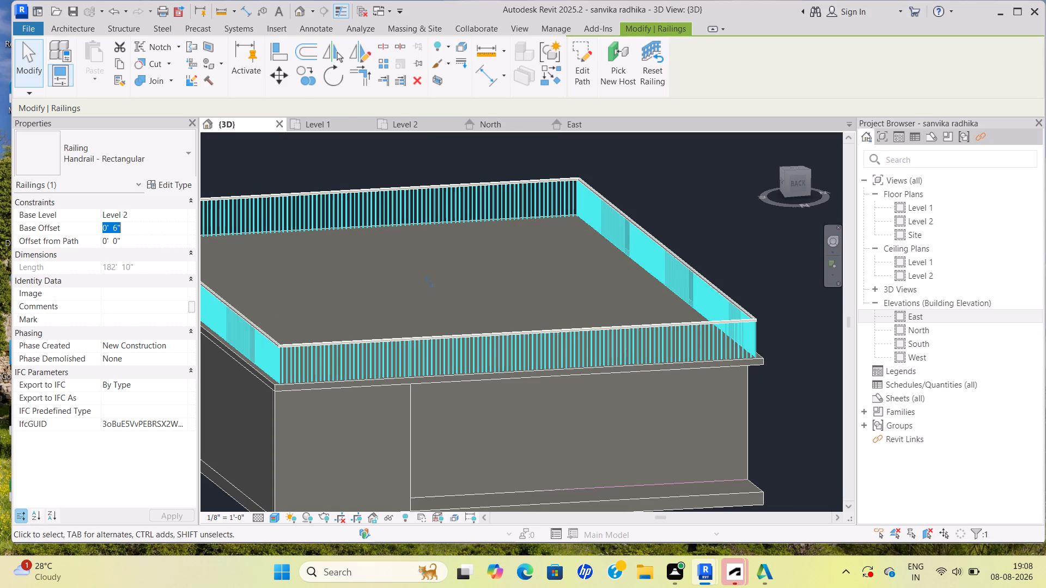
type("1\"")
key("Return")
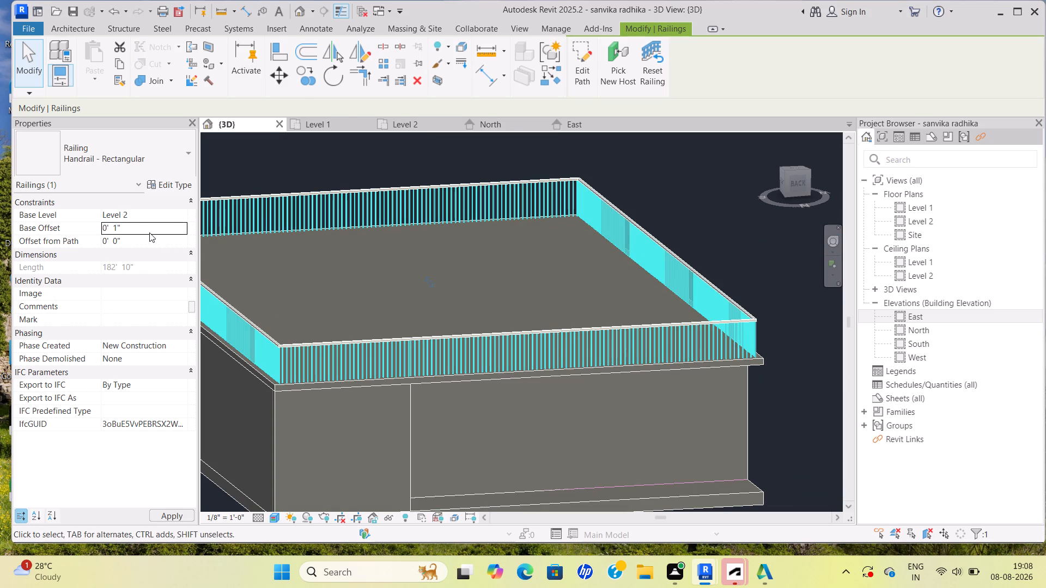
Set the roof railing's Base Offset to 1'.
left_click_drag(156, 230, 69, 229)
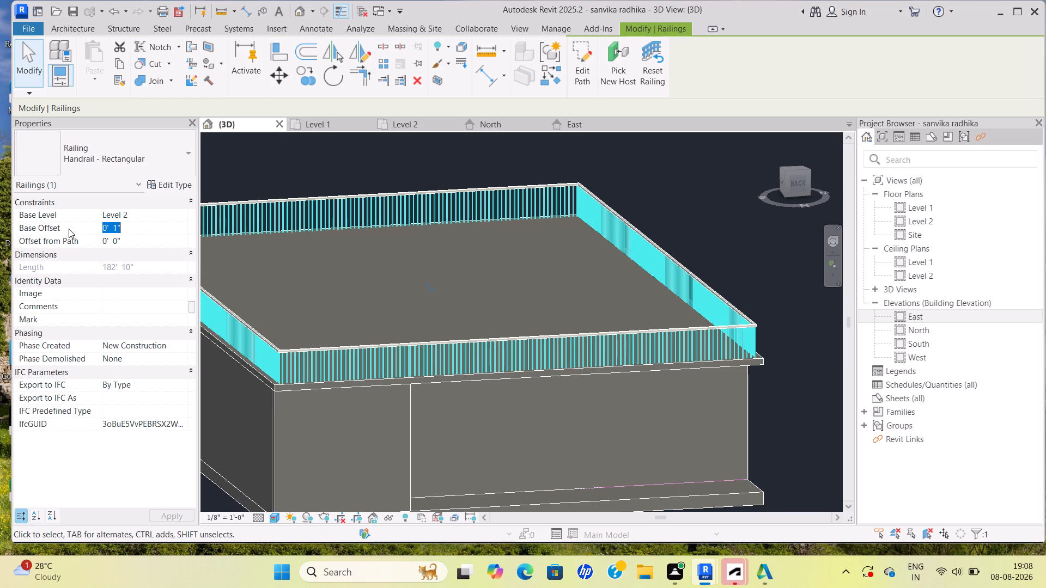
type("1'")
key("Return")
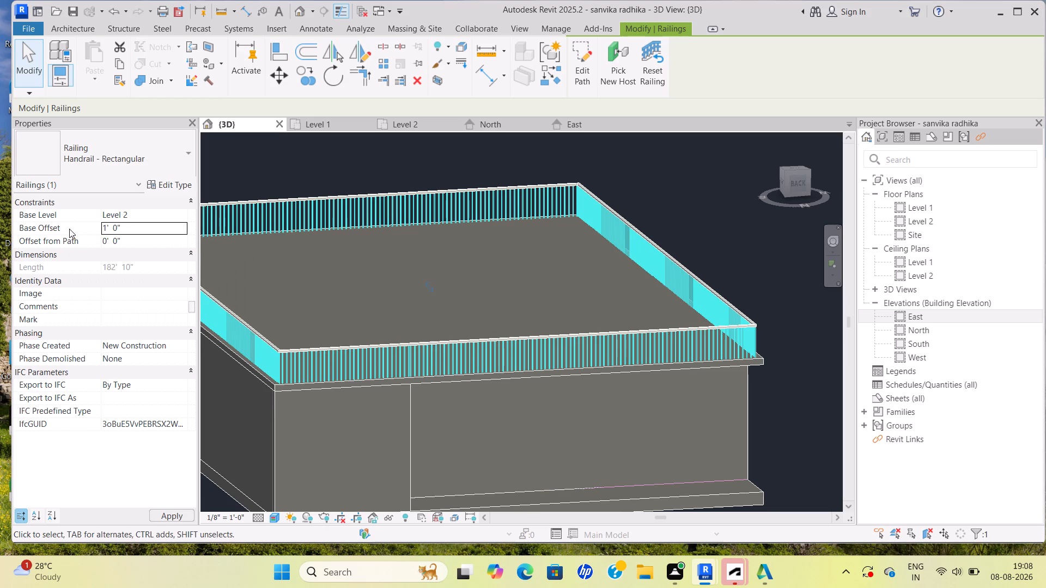
Examine the height of the roof railing's balusters relative to the roof top from a near-horizontal 3D view.
scroll(288, 361, "up", 12)
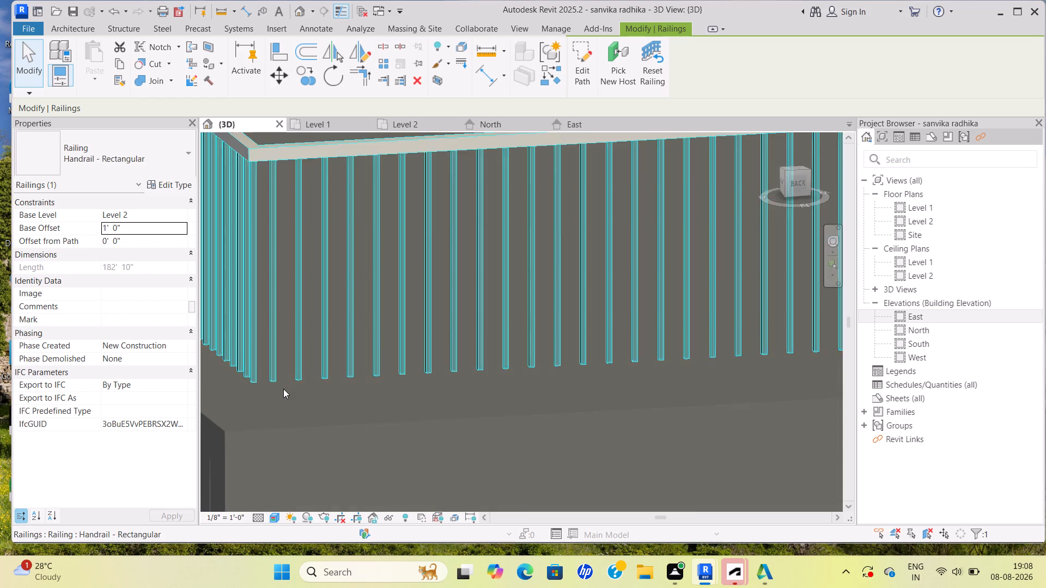
scroll(283, 389, "up", 2)
middle_click_drag(284, 391, 329, 346)
scroll(332, 345, "down", 8)
middle_click_drag(332, 354, 357, 312, "shift")
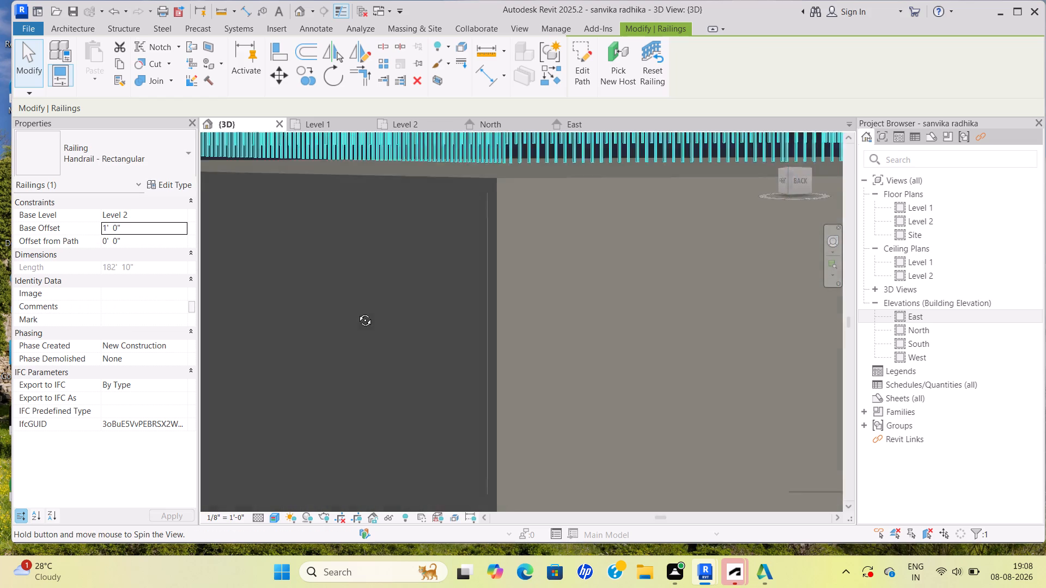
middle_click_drag(357, 312, 361, 310, "shift")
scroll(337, 326, "down", 8)
scroll(400, 279, "up", 6)
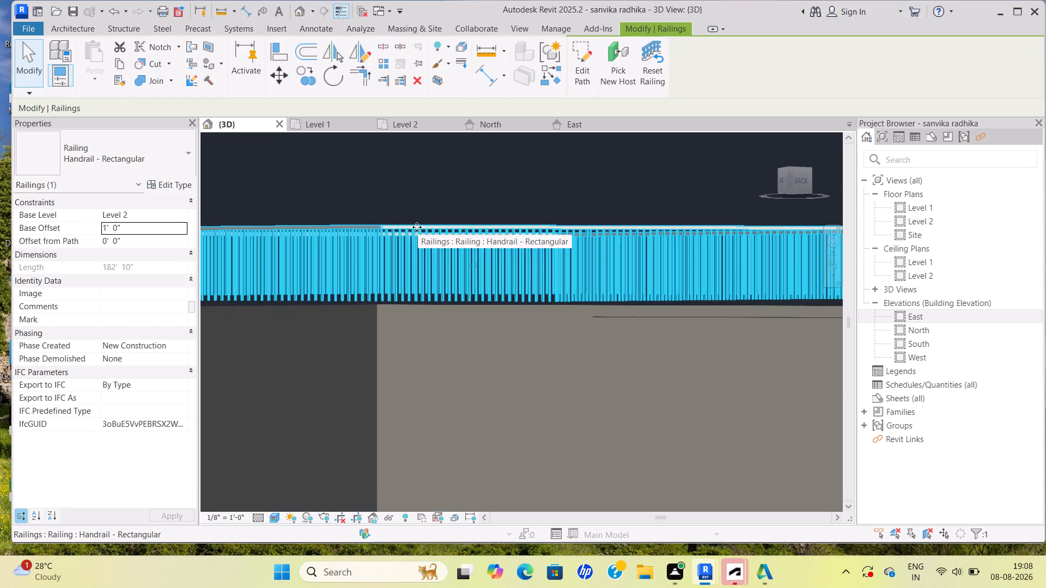
left_click_drag(417, 218, 400, 237)
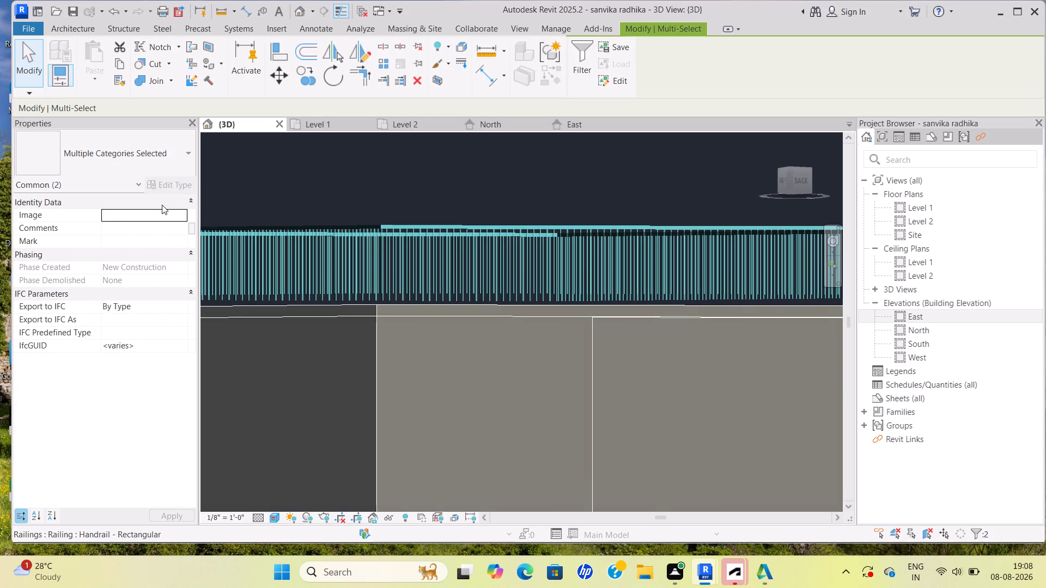
Select only the roof railing and set its Base Offset to 6".
left_click(266, 183)
left_click(291, 232)
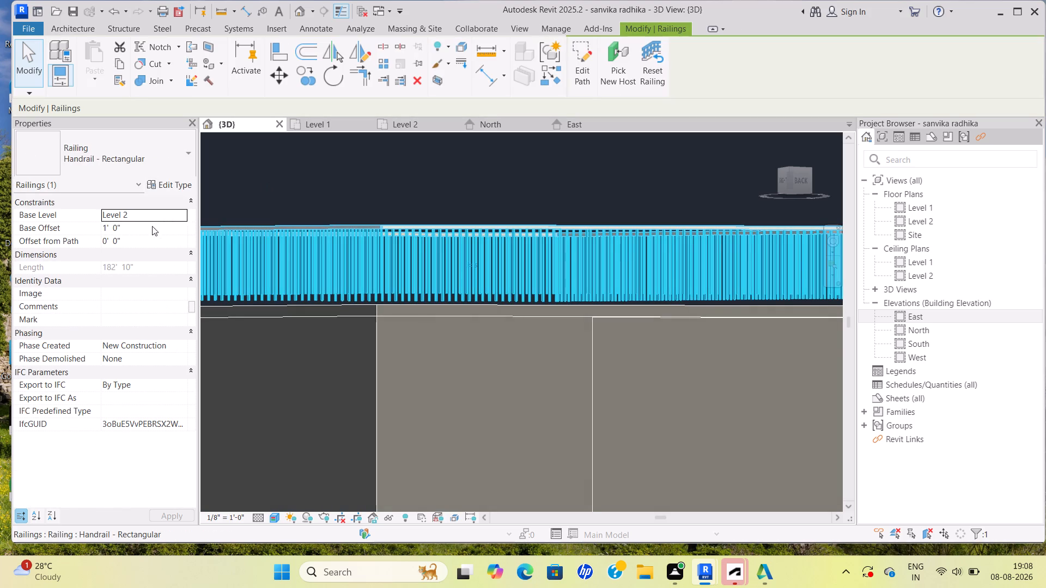
left_click(142, 226)
key("6")
key("shift+quotedbl")
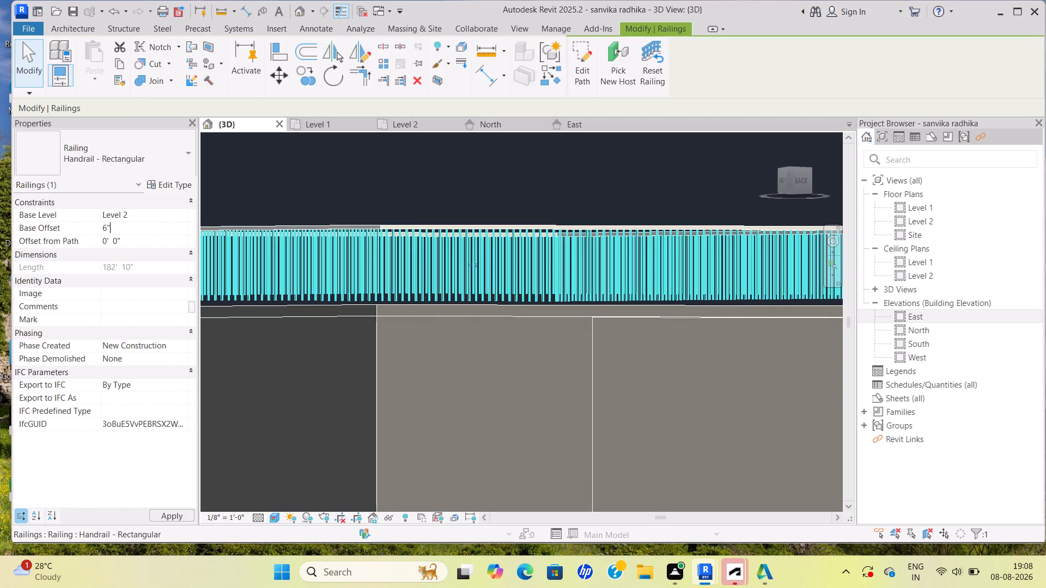
key("Return")
scroll(411, 268, "down", 3)
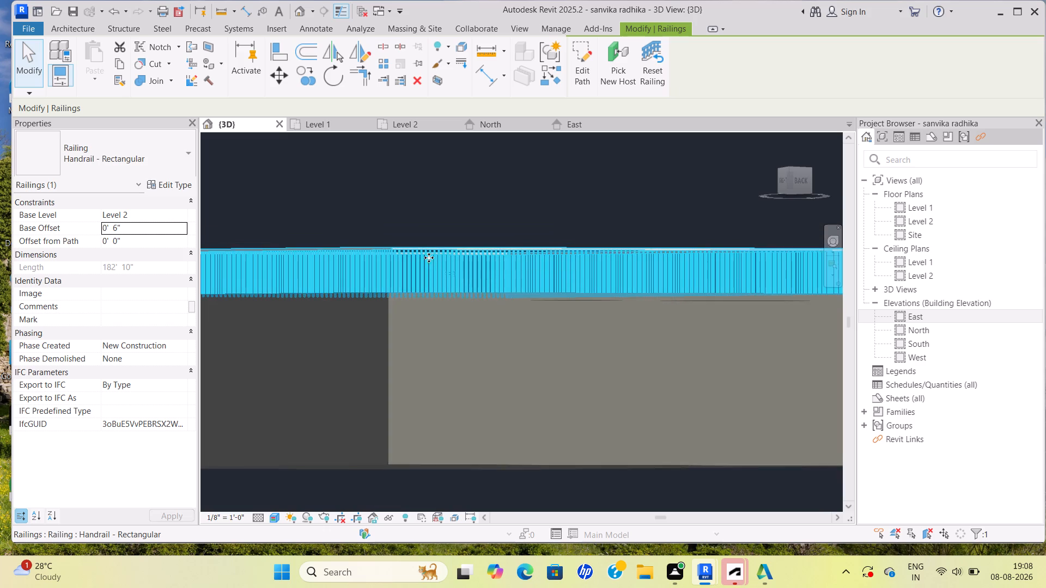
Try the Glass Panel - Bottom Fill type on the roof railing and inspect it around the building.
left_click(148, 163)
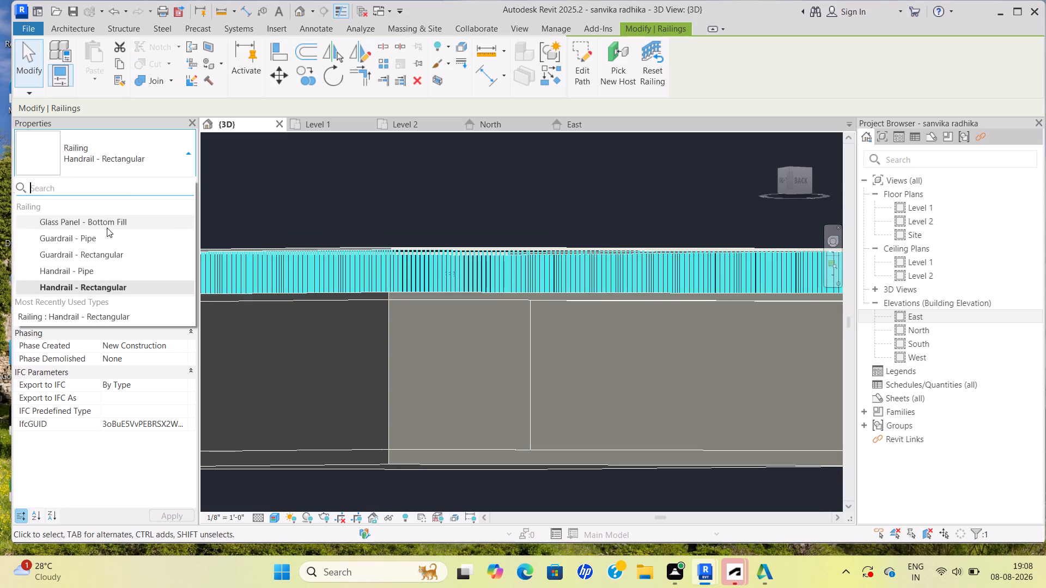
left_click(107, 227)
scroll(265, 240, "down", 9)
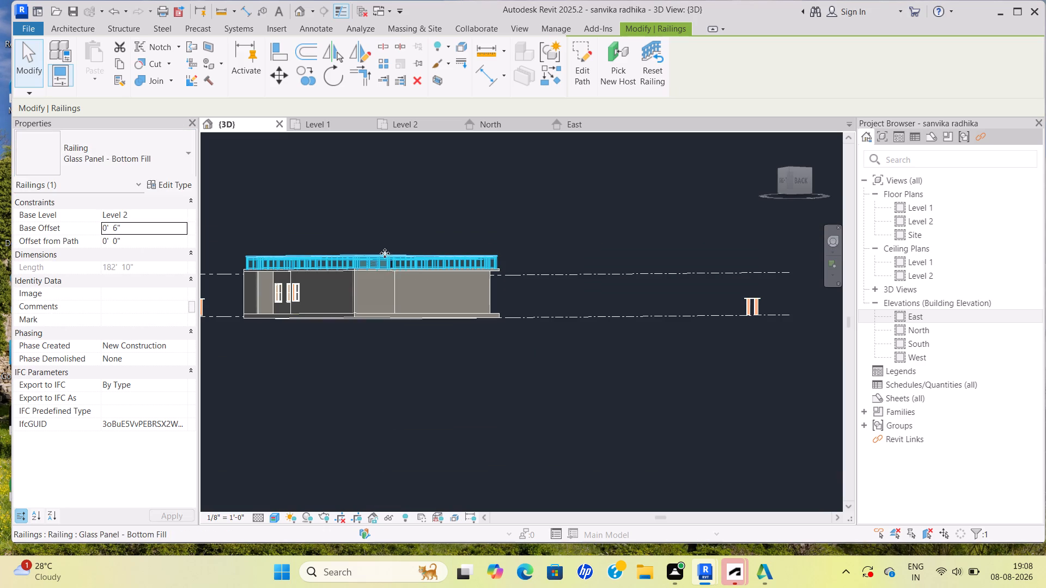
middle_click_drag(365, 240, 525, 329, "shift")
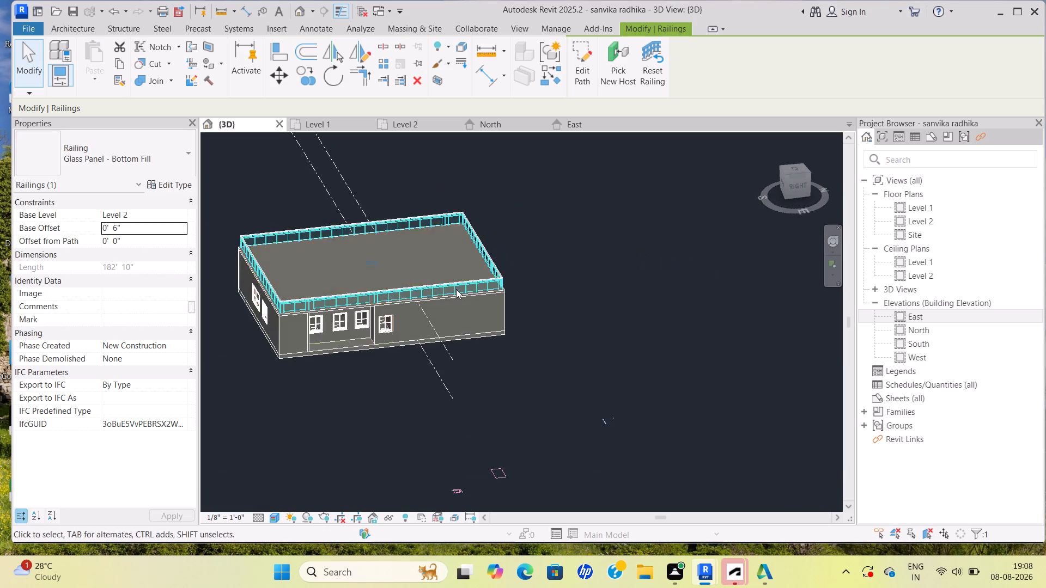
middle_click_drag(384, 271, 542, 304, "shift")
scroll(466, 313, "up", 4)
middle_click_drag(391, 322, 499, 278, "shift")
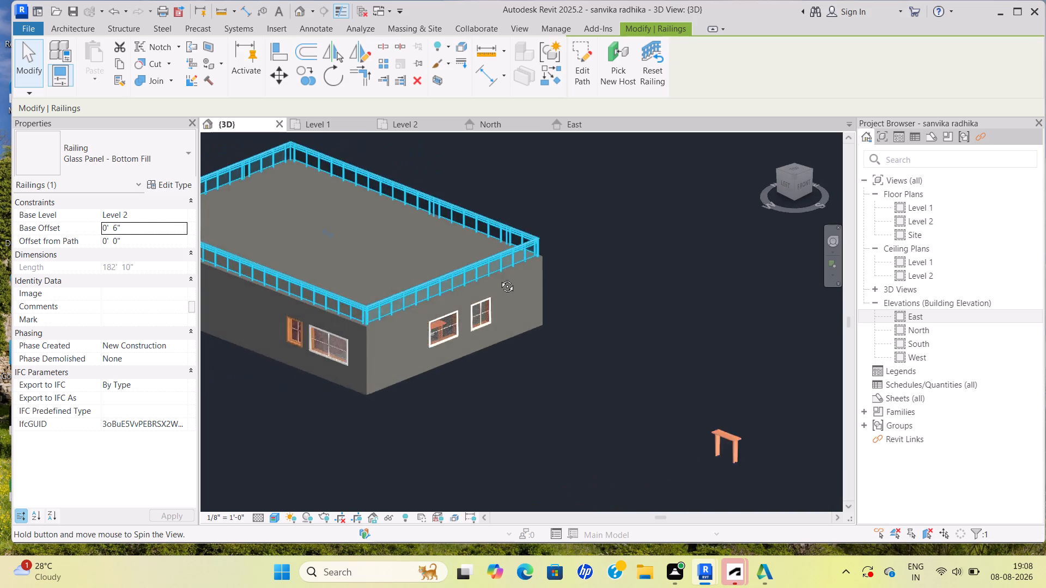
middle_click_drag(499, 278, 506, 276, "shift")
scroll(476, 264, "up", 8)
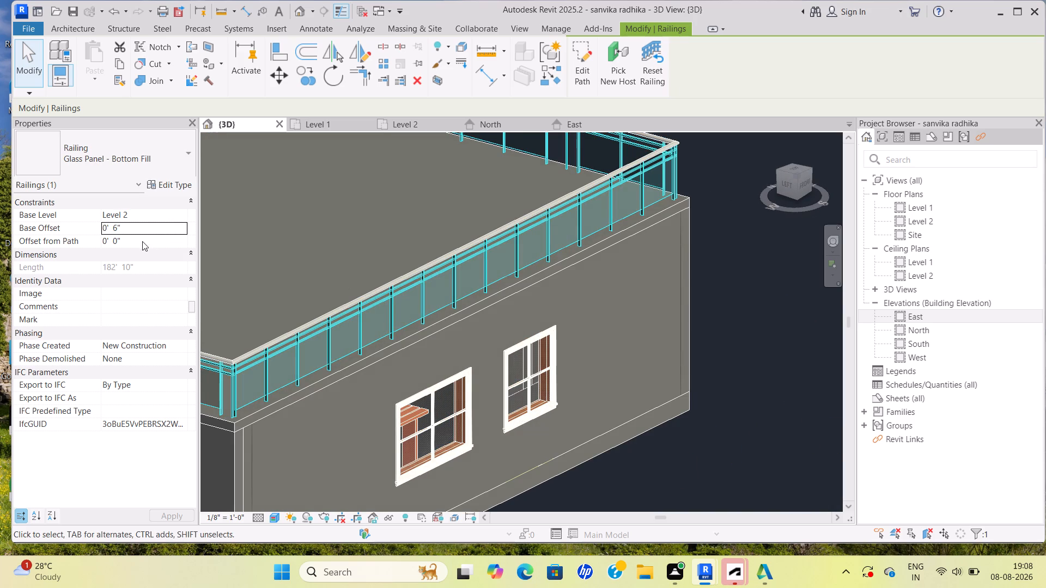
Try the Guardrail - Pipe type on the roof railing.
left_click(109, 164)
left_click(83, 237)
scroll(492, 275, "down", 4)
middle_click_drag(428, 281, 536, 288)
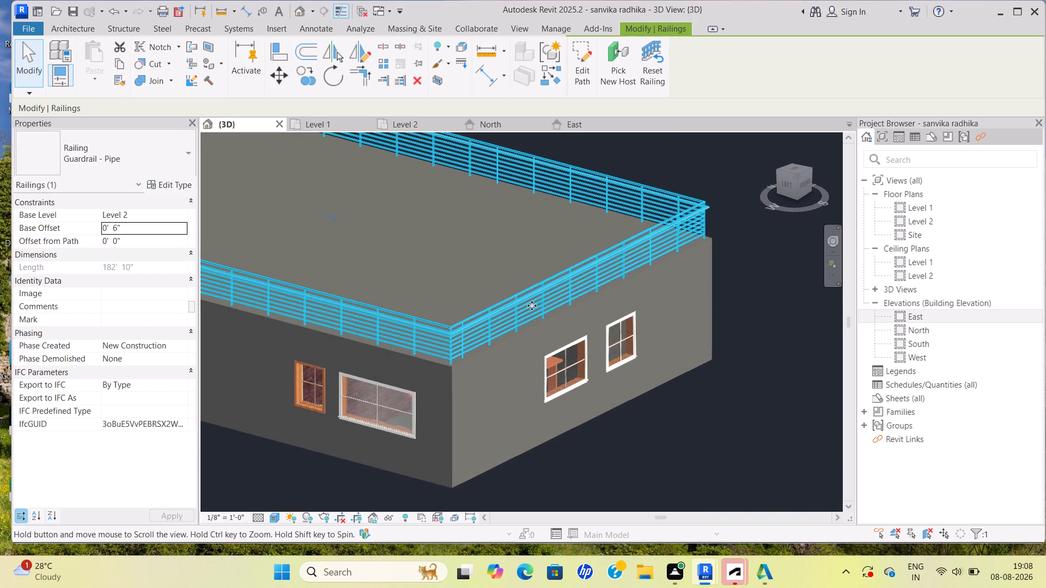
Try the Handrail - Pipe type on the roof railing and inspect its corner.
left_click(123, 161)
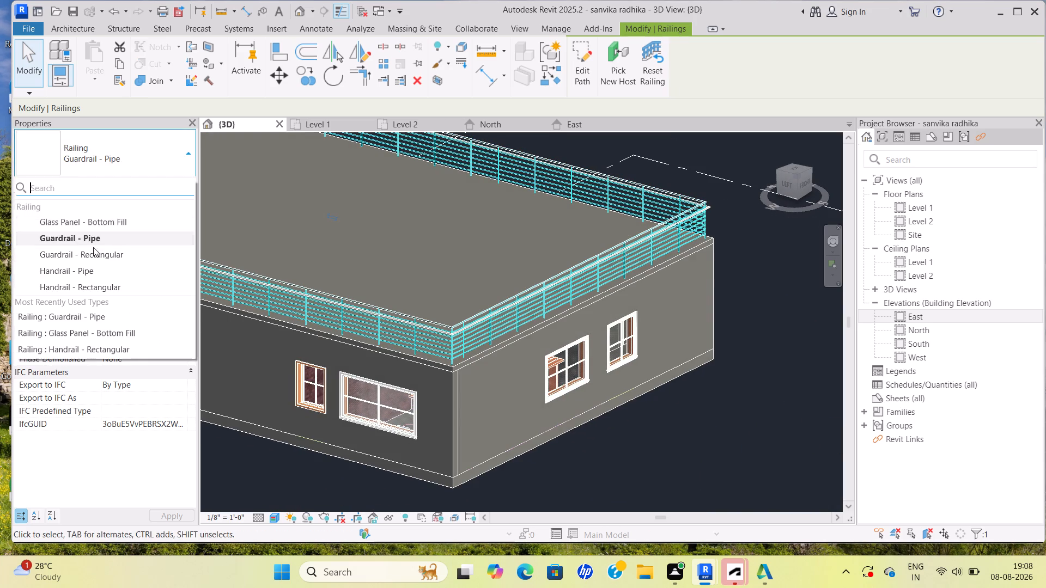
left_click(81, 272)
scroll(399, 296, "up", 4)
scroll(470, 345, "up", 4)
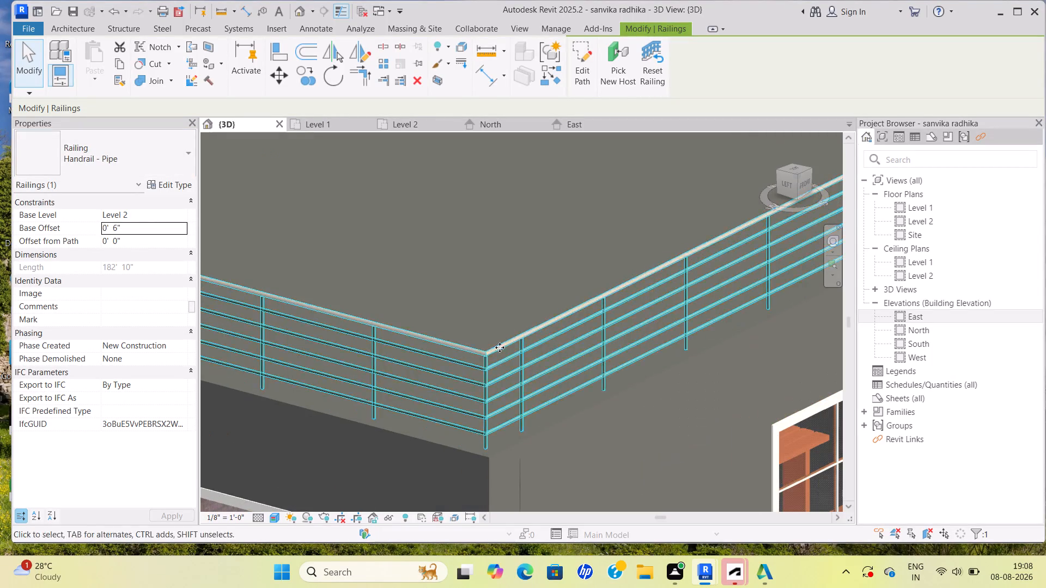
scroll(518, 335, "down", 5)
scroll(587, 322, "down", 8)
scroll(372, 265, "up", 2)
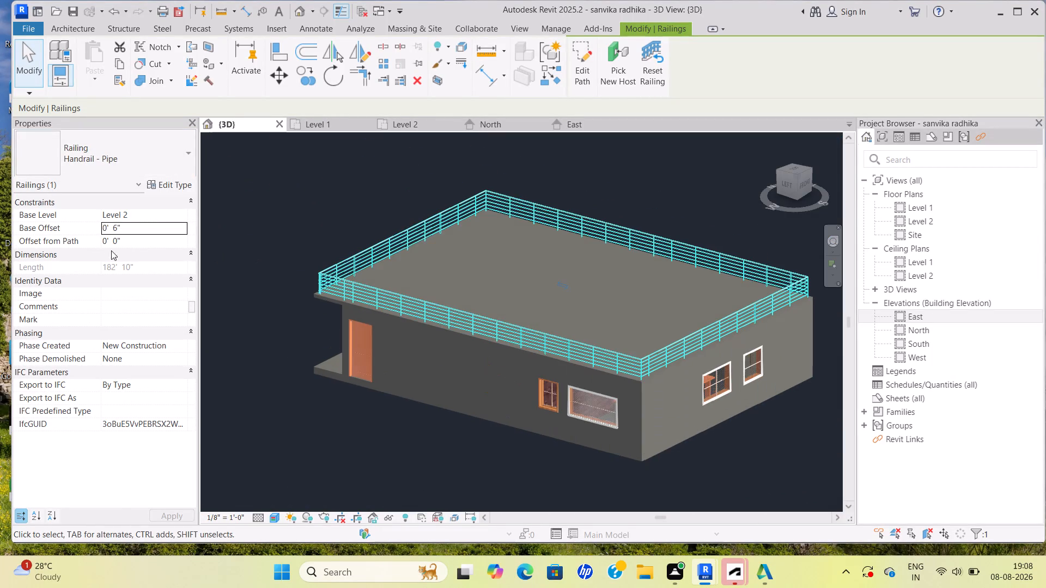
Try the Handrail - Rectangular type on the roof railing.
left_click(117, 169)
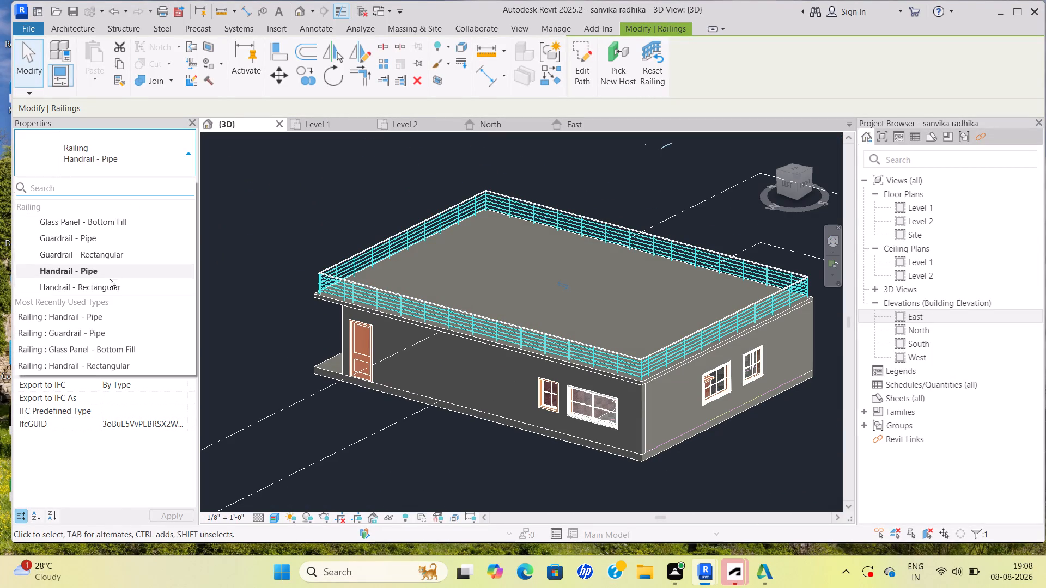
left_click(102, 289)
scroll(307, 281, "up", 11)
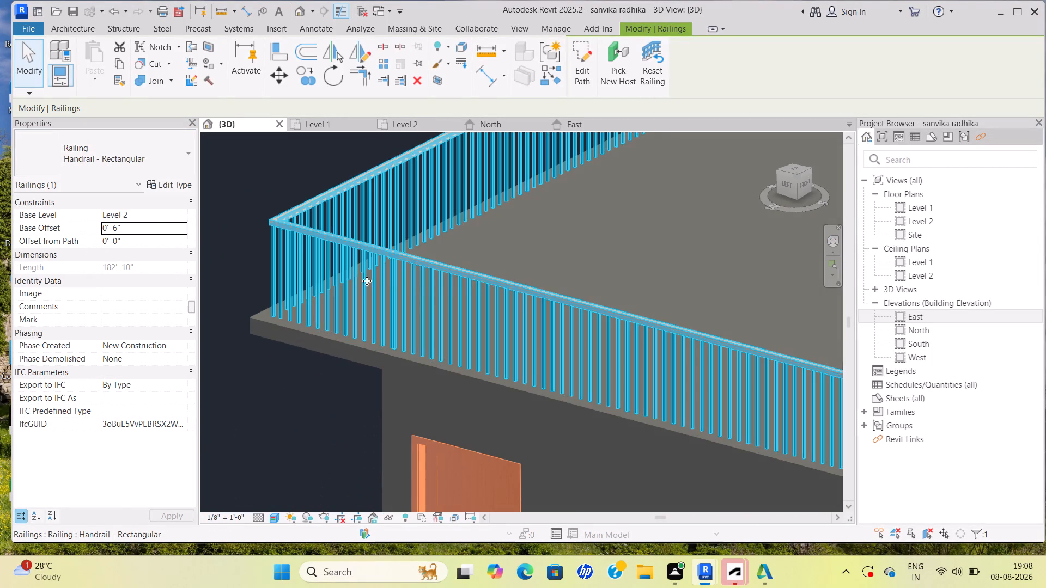
Change the roof railing's type to Glass Panel - Bottom Fill and deselect it.
left_click(110, 150)
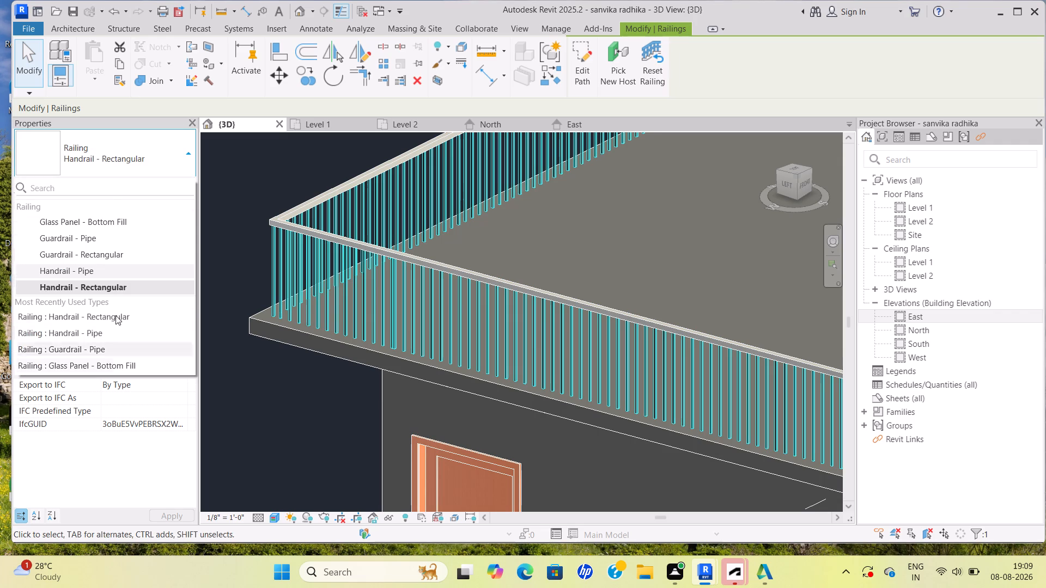
left_click(117, 165)
left_click(115, 157)
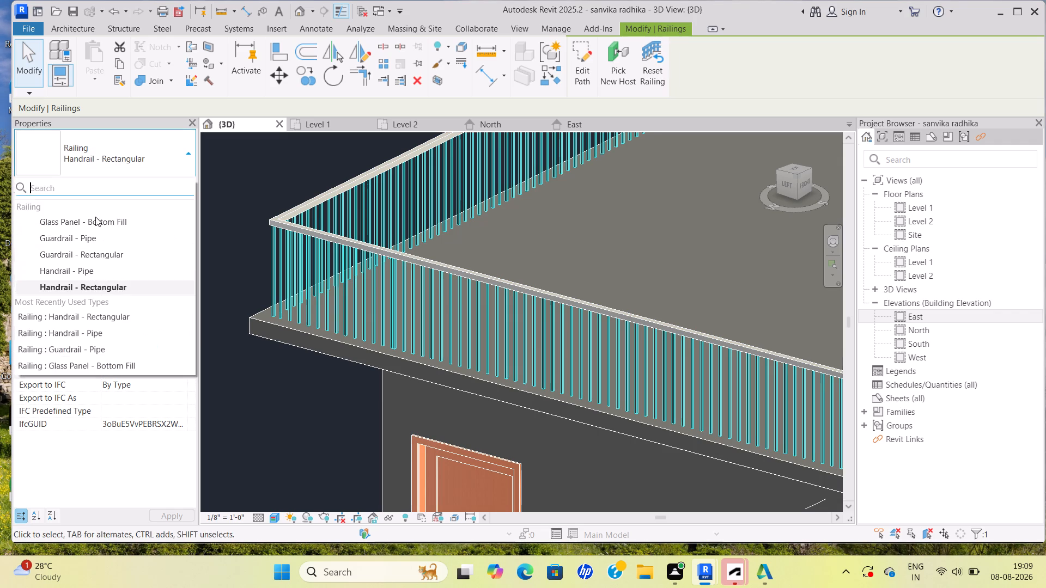
left_click(94, 224)
scroll(247, 247, "down", 10)
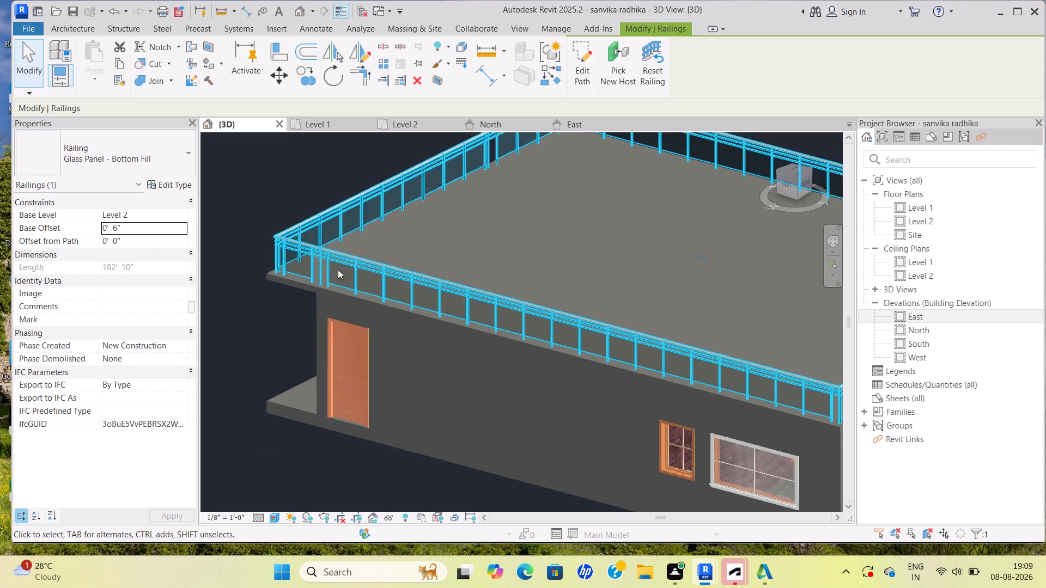
scroll(338, 269, "down", 3)
left_click(321, 211)
Examine the building and its glass panel roof railing from several sides in 3D.
scroll(406, 255, "up", 3)
scroll(451, 246, "up", 2)
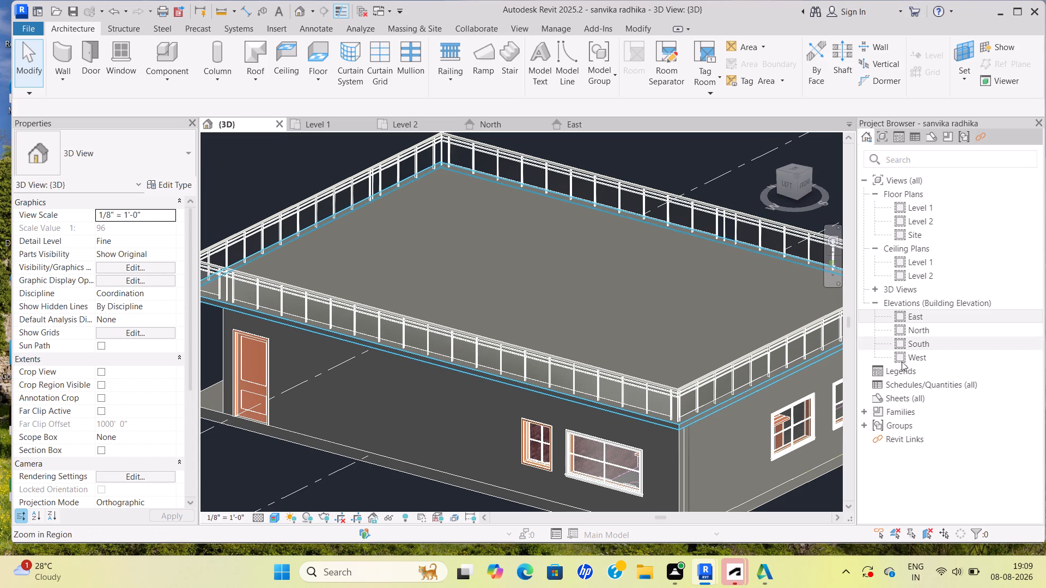
scroll(902, 368, "up", 2)
scroll(745, 329, "down", 4)
scroll(690, 308, "down", 3)
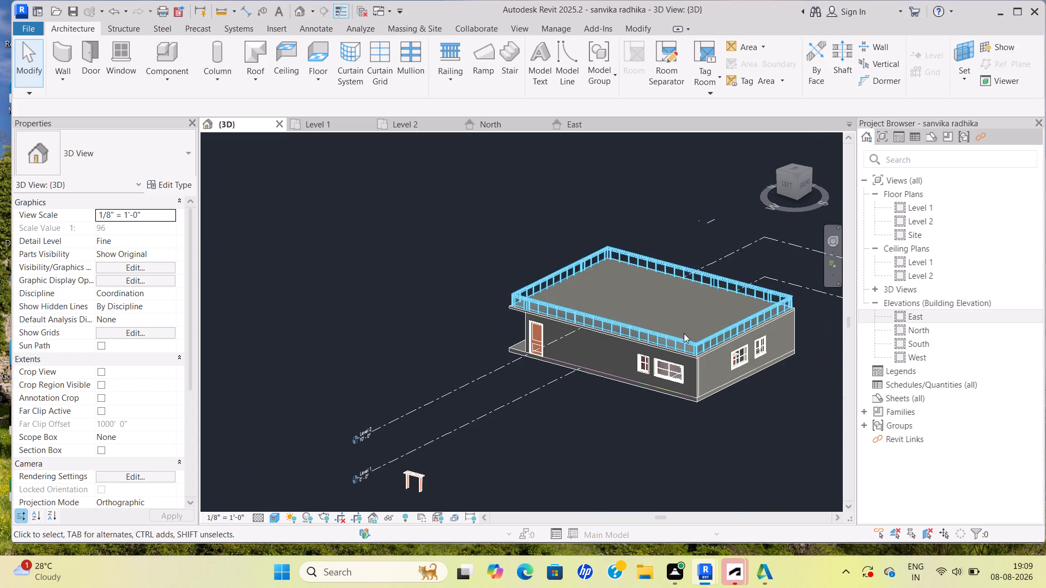
middle_click_drag(683, 333, 758, 342, "shift")
middle_click_drag(658, 319, 768, 345, "shift")
scroll(679, 335, "down", 4)
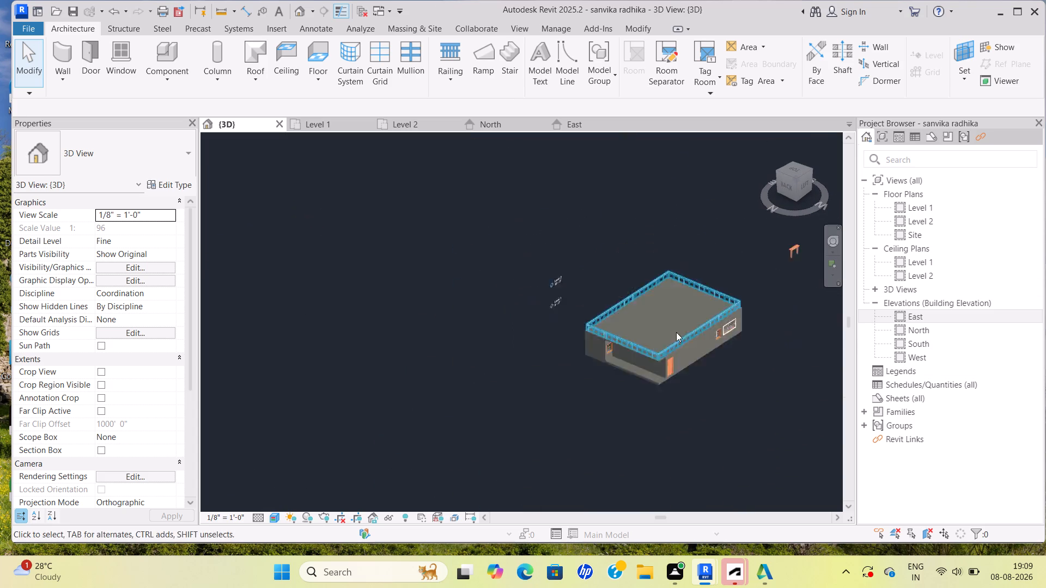
middle_click_drag(669, 327, 744, 351, "shift")
scroll(713, 336, "up", 5)
middle_click_drag(713, 324, 674, 318)
middle_click_drag(668, 320, 714, 284, "shift")
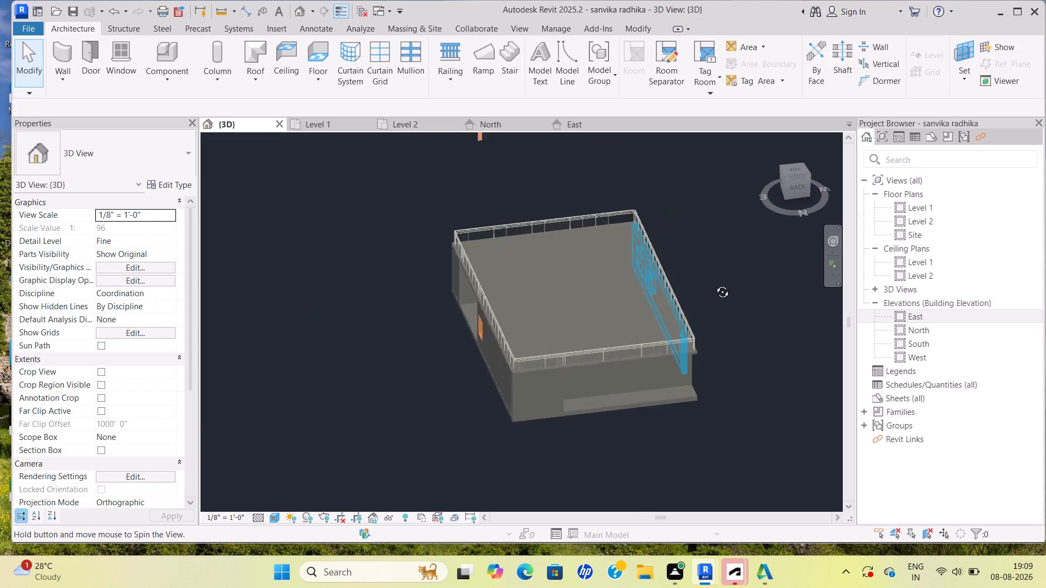
middle_click_drag(714, 284, 735, 272, "shift")
scroll(685, 307, "up", 4)
middle_click_drag(663, 315, 690, 293, "shift")
scroll(691, 292, "up", 1, "shift")
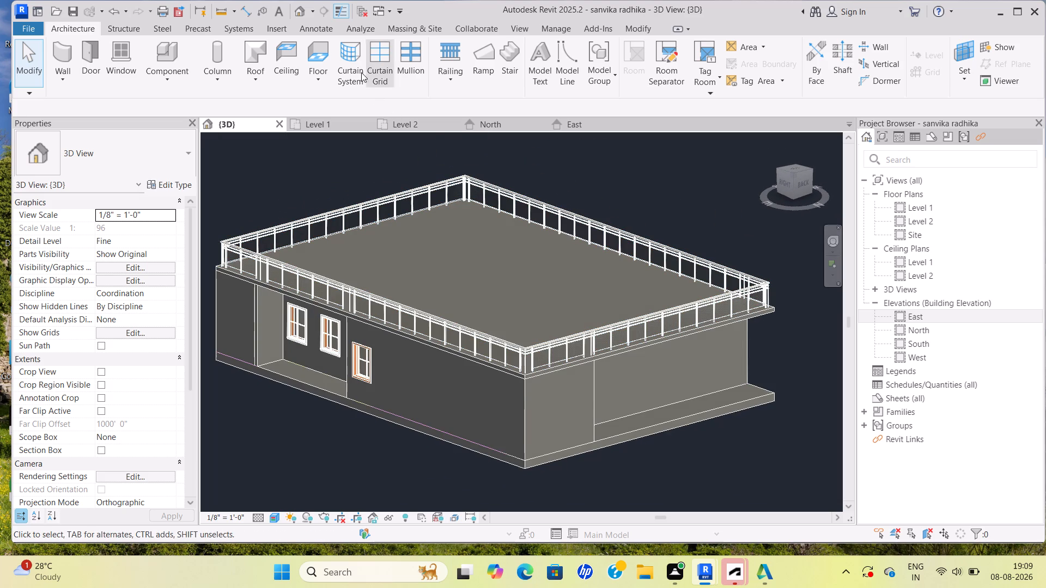
In the Site floor plan, create a Grassland - 16" toposolid on Level 1 from a rectangular sketch about 121' by 92' around the building.
left_click(433, 28)
scroll(519, 265, "down", 5)
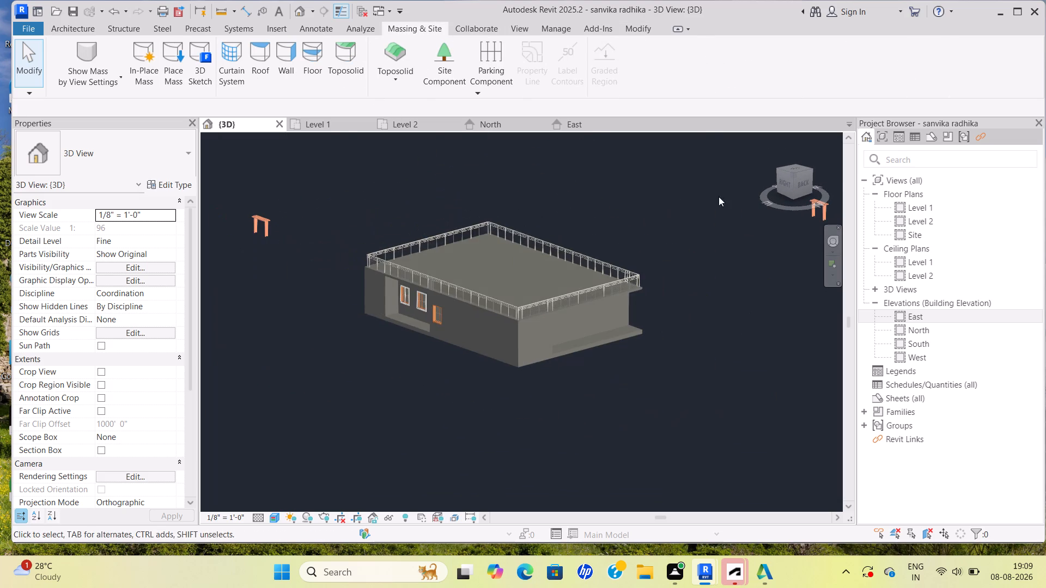
double_click(910, 234)
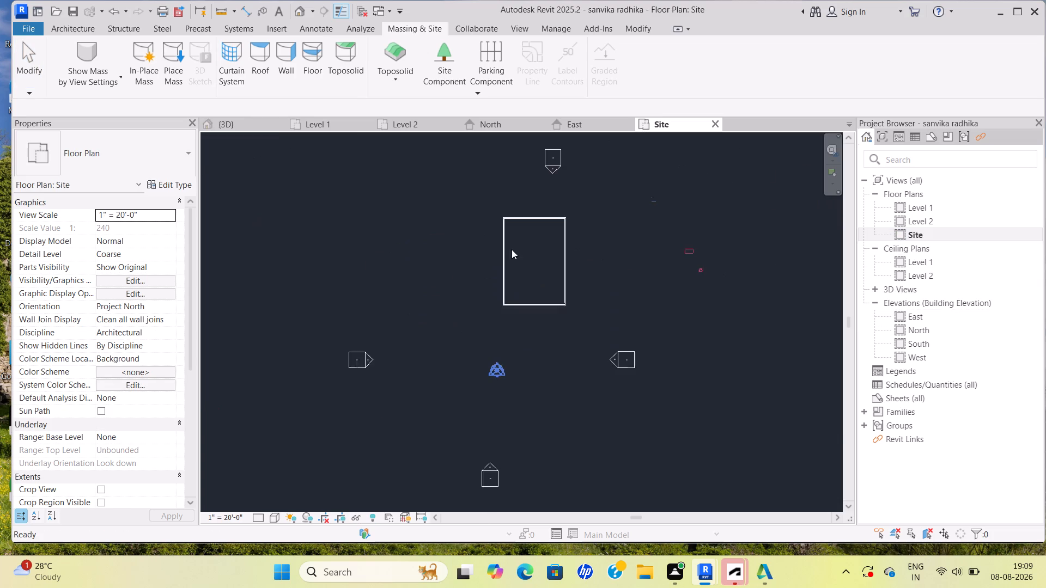
scroll(509, 254, "down", 1)
scroll(522, 232, "up", 5)
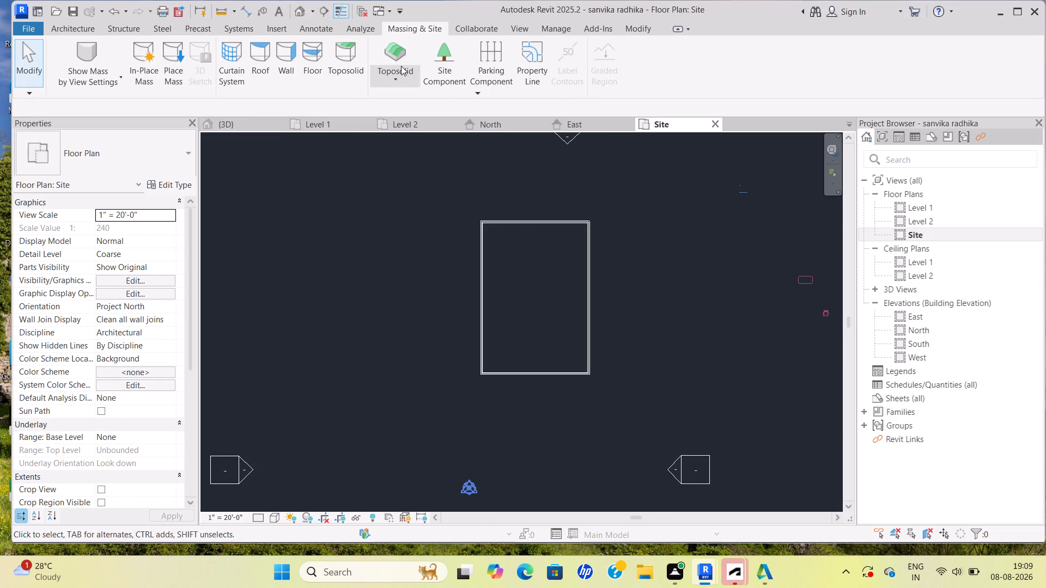
left_click(391, 72)
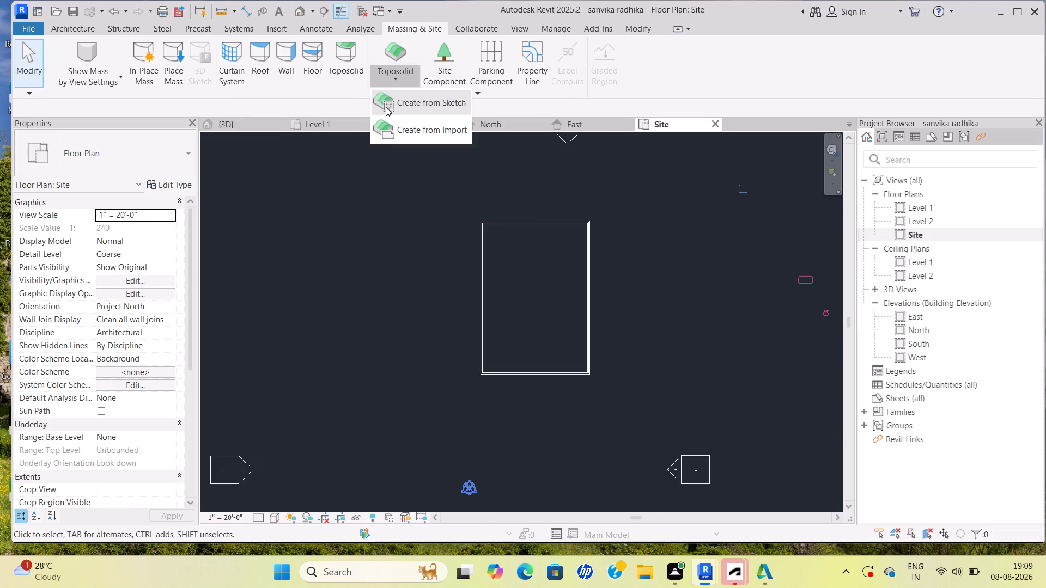
left_click(393, 102)
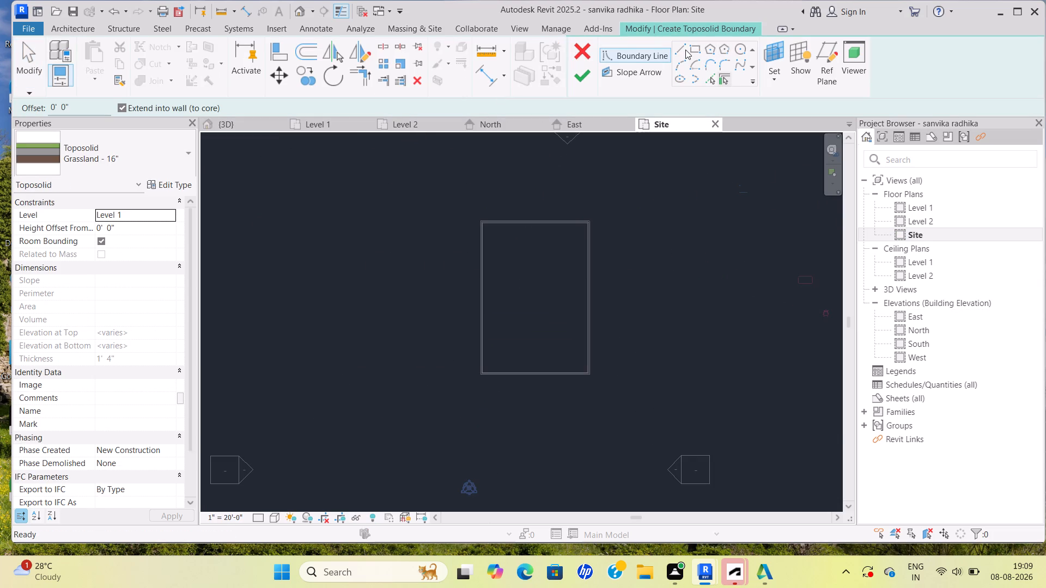
left_click(683, 47)
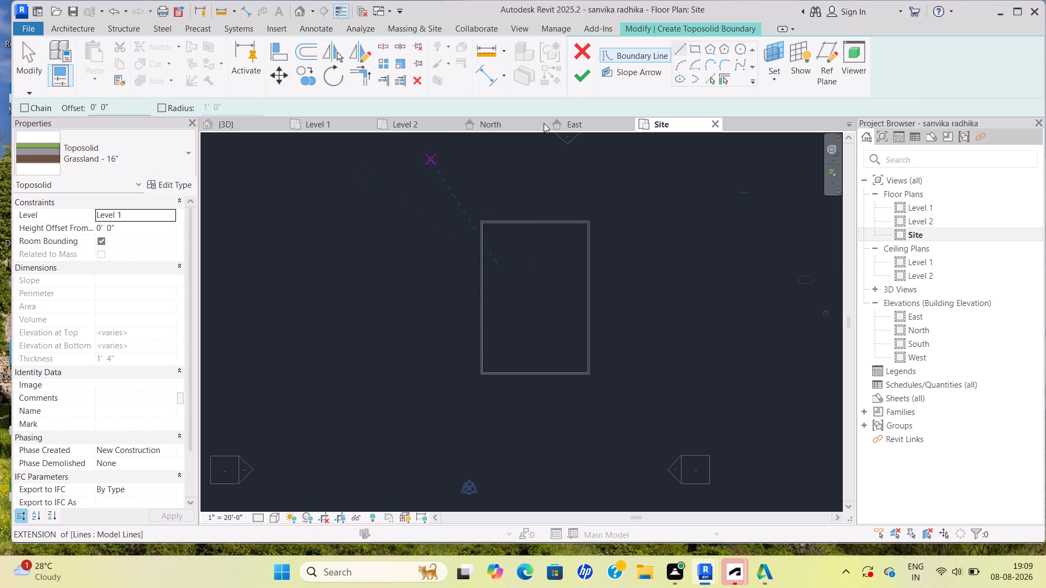
left_click(694, 56)
left_click(362, 177)
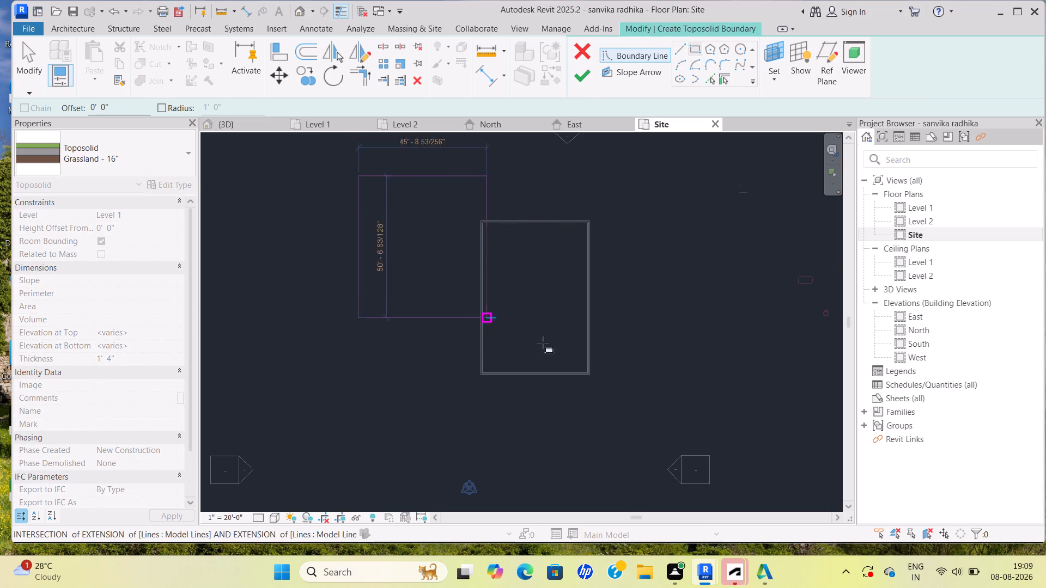
left_click(698, 435)
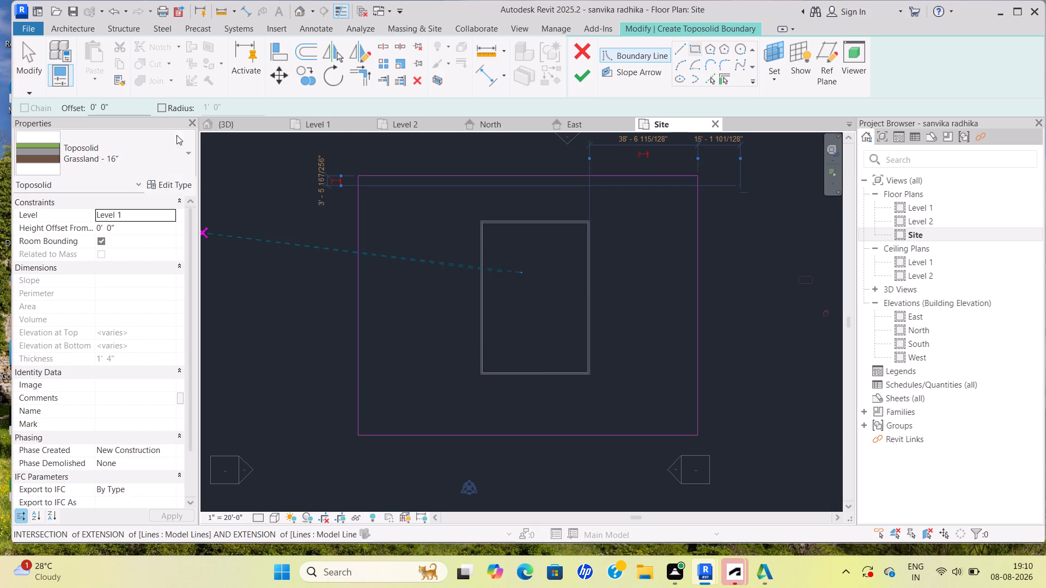
left_click(575, 82)
scroll(550, 238, "up", 1)
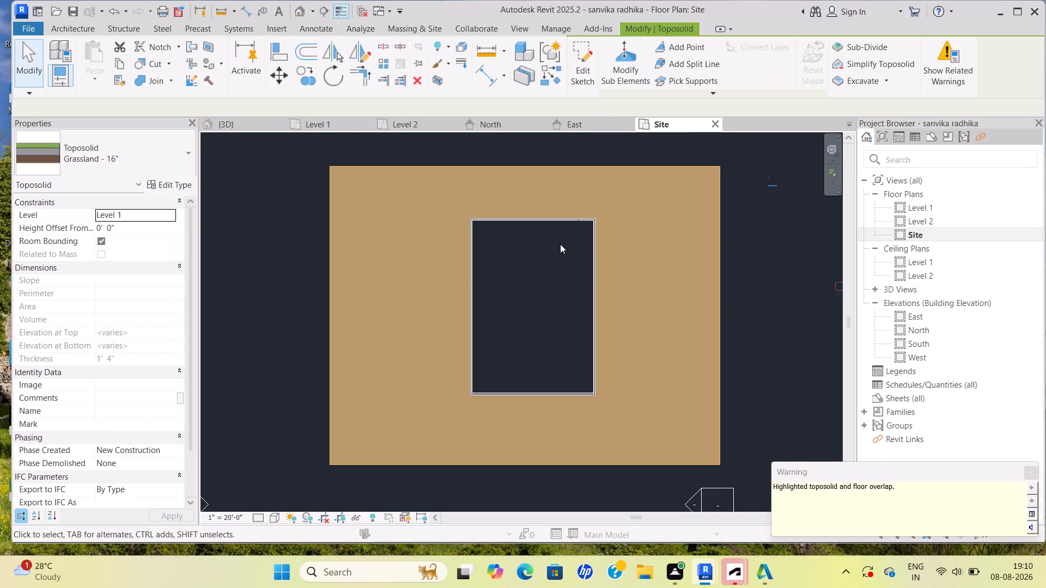
scroll(560, 244, "down", 2)
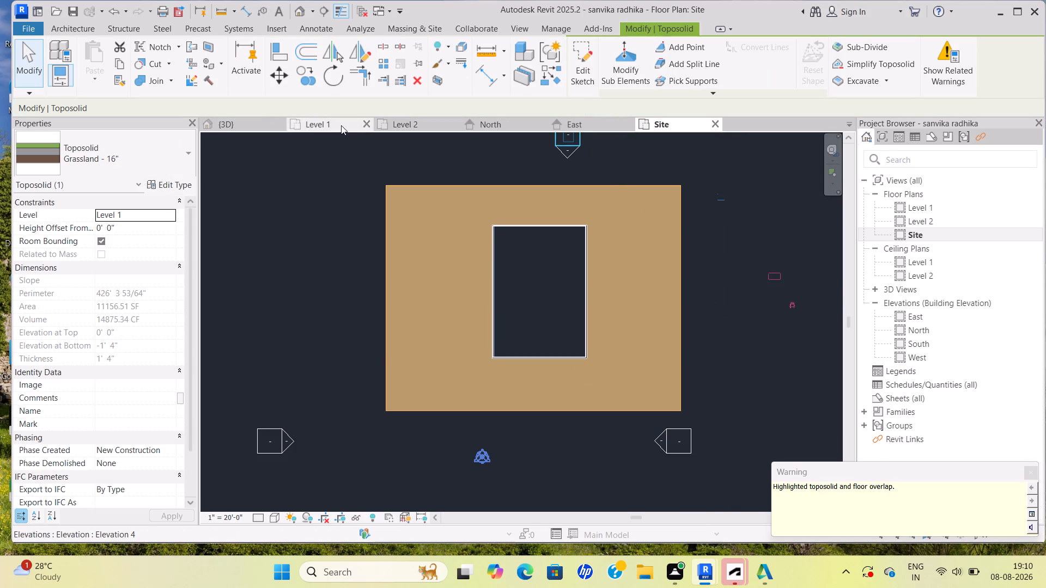
In the 3D view, set the Grassland - 16" toposolid's height offset from Level 1 to -16" and deselect it.
left_click(257, 124)
scroll(531, 290, "up", 2)
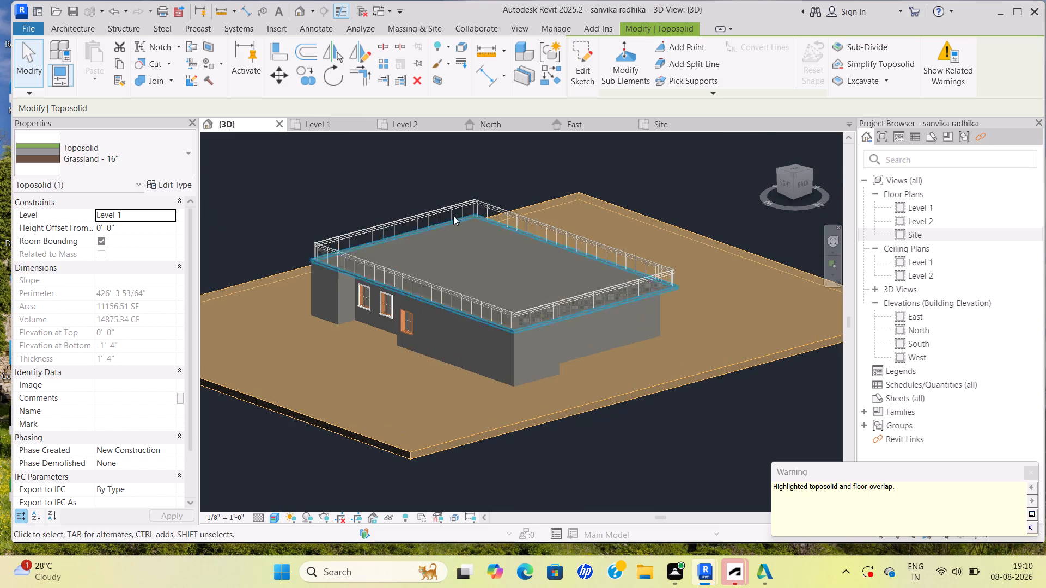
left_click(413, 188)
scroll(563, 360, "up", 3)
scroll(604, 423, "up", 1)
middle_click_drag(599, 411, 588, 372)
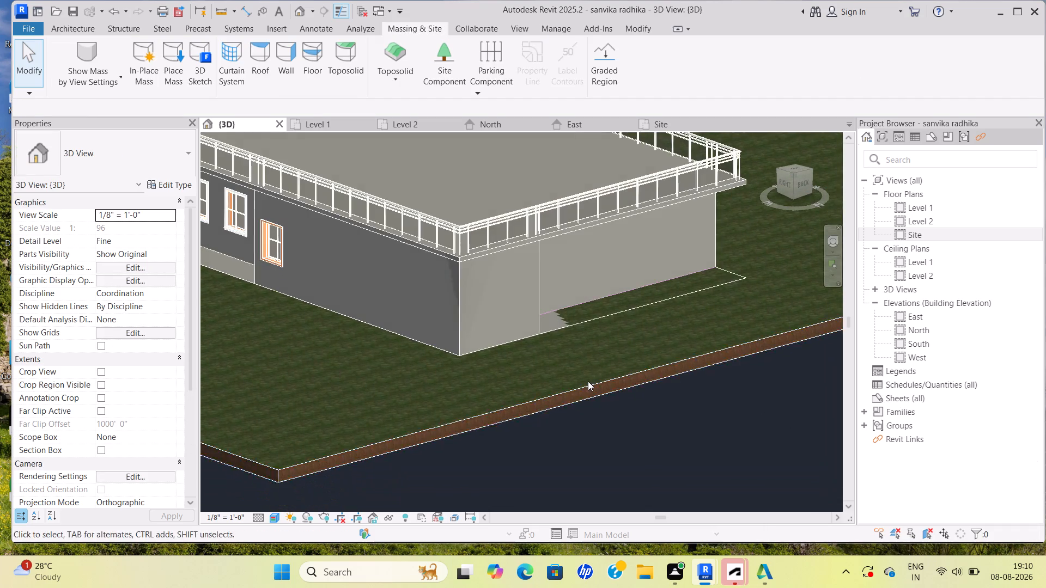
left_click(588, 381)
scroll(571, 357, "up", 3)
scroll(414, 359, "up", 3)
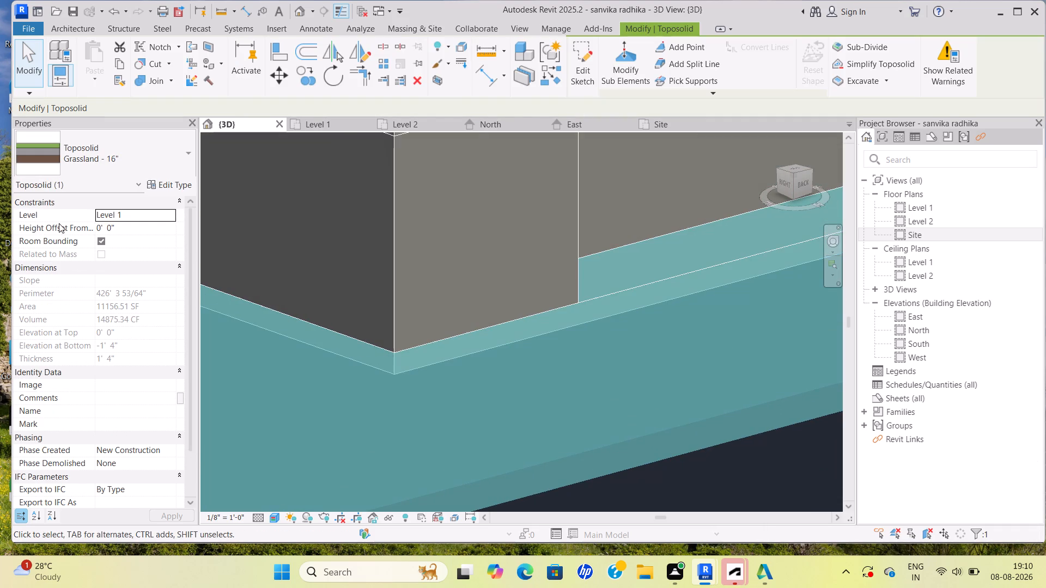
left_click(135, 227)
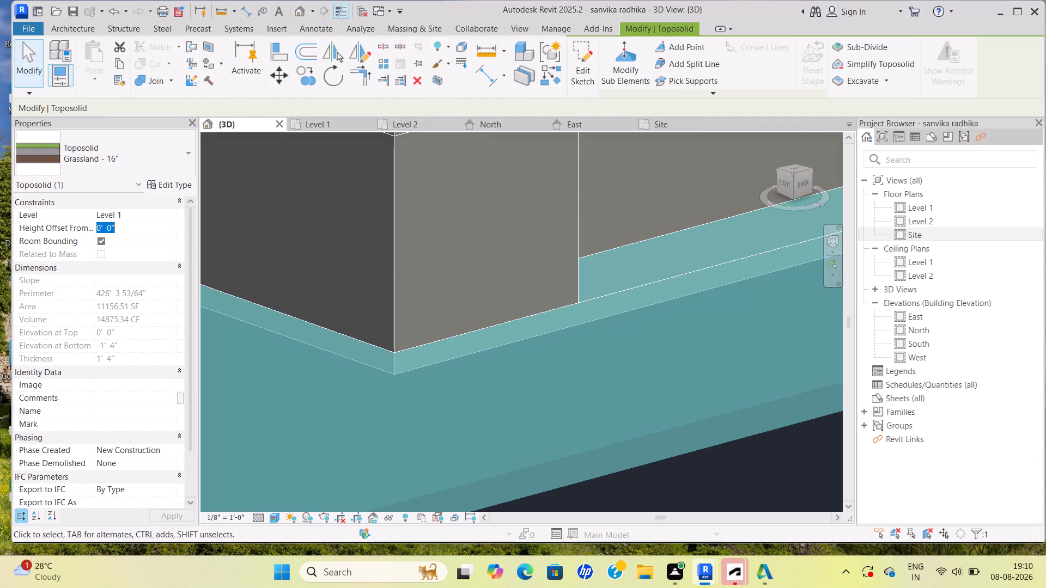
type("-16\"")
key("Return")
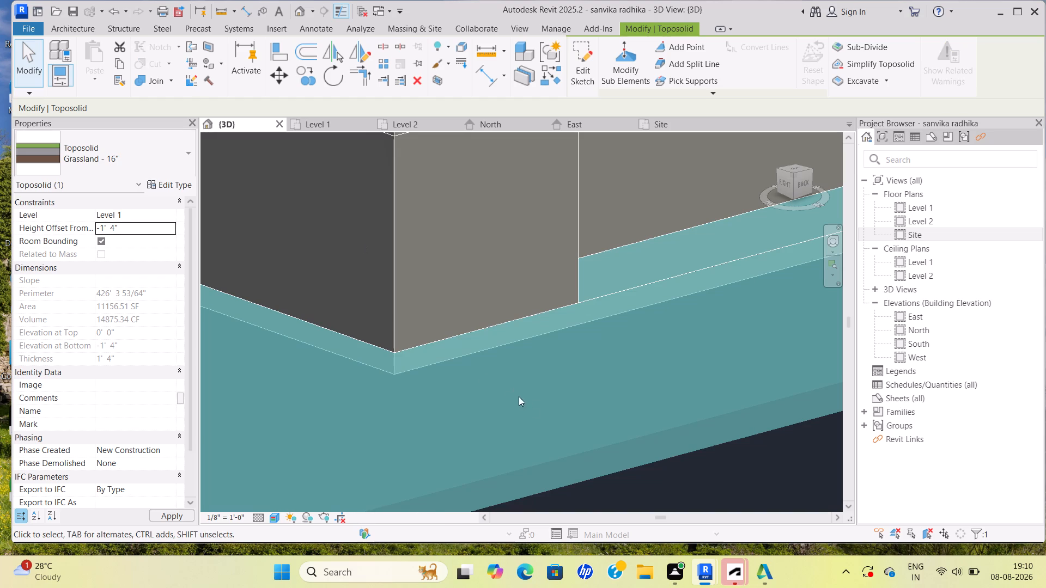
scroll(412, 376, "up", 3)
scroll(403, 359, "down", 11)
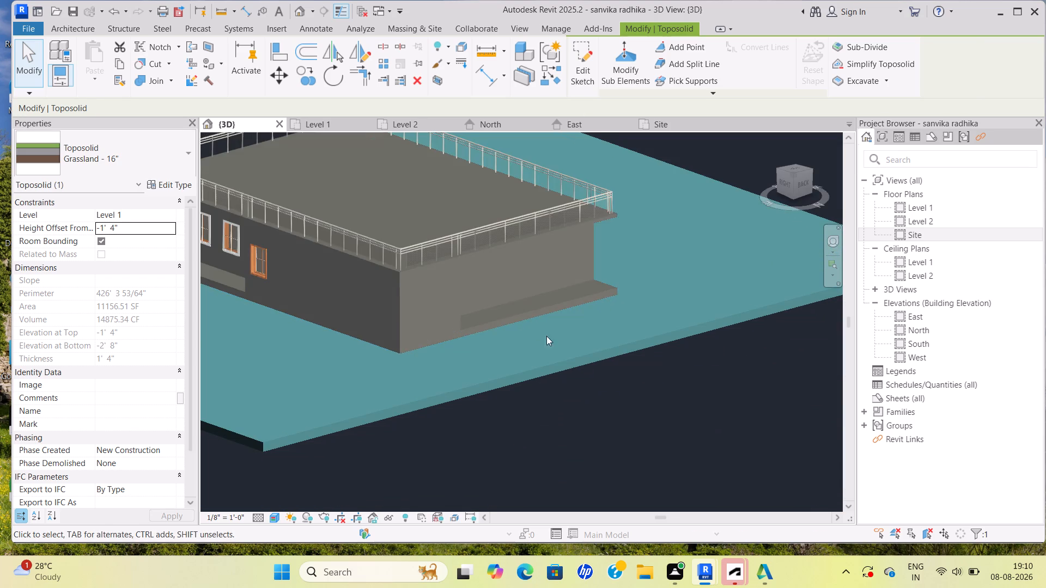
left_click(594, 396)
Examine the building on the lowered grassland site from several sides in 3D.
middle_click_drag(624, 378, 597, 385, "shift")
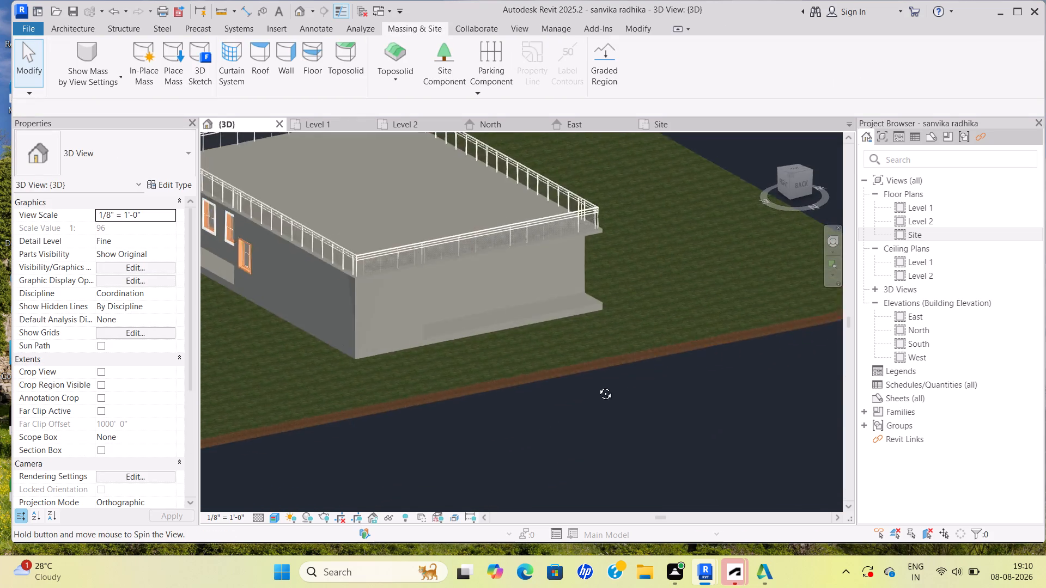
middle_click_drag(597, 385, 472, 380, "shift")
scroll(574, 341, "up", 1, "shift")
middle_click_drag(574, 341, 480, 351, "shift")
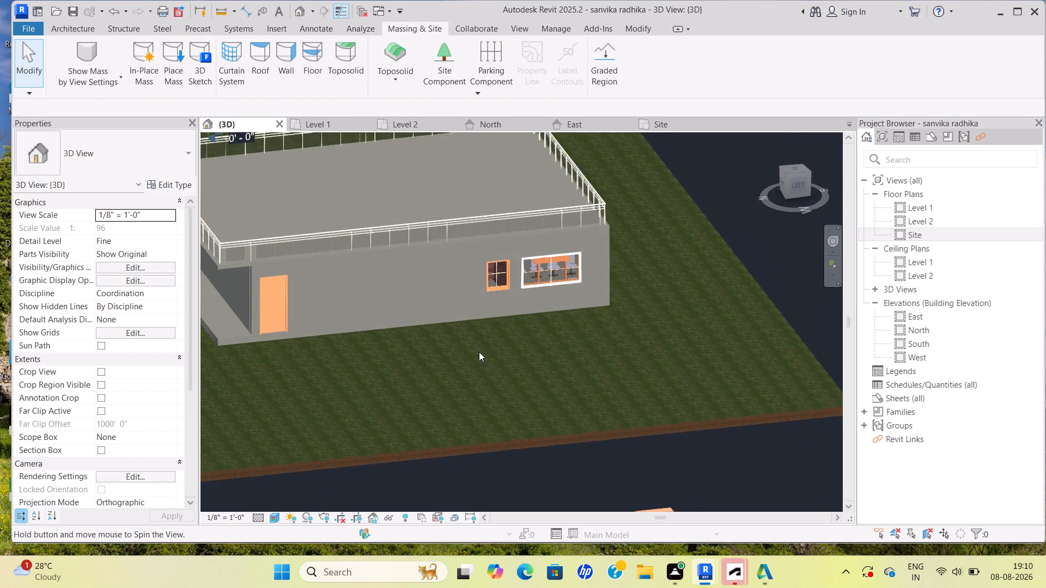
scroll(478, 351, "down", 2)
middle_click_drag(485, 348, 585, 338)
middle_click_drag(574, 343, 552, 334, "shift")
scroll(559, 347, "up", 1, "shift")
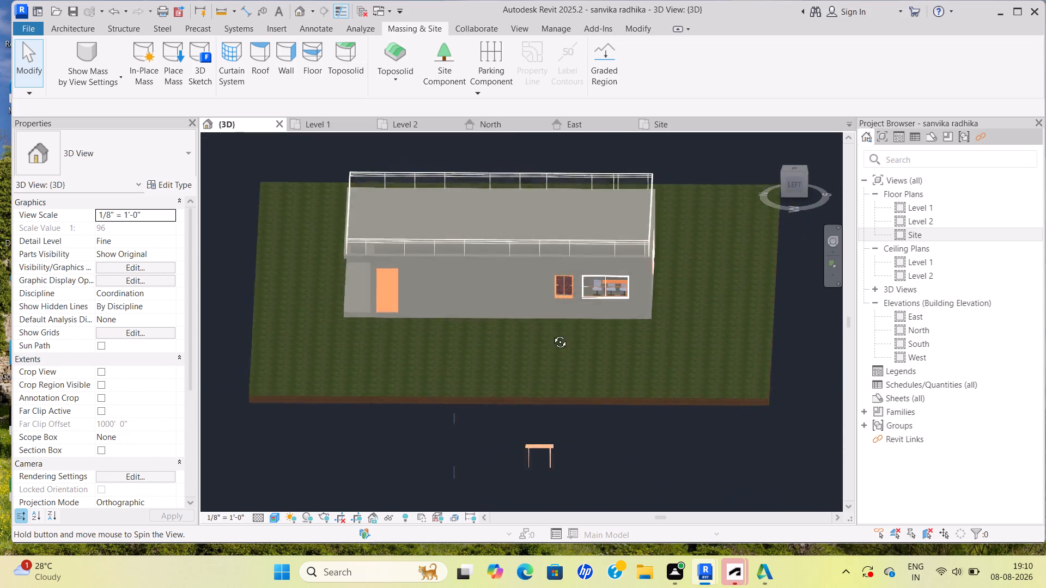
middle_click_drag(552, 334, 581, 343, "shift")
scroll(577, 340, "up", 3)
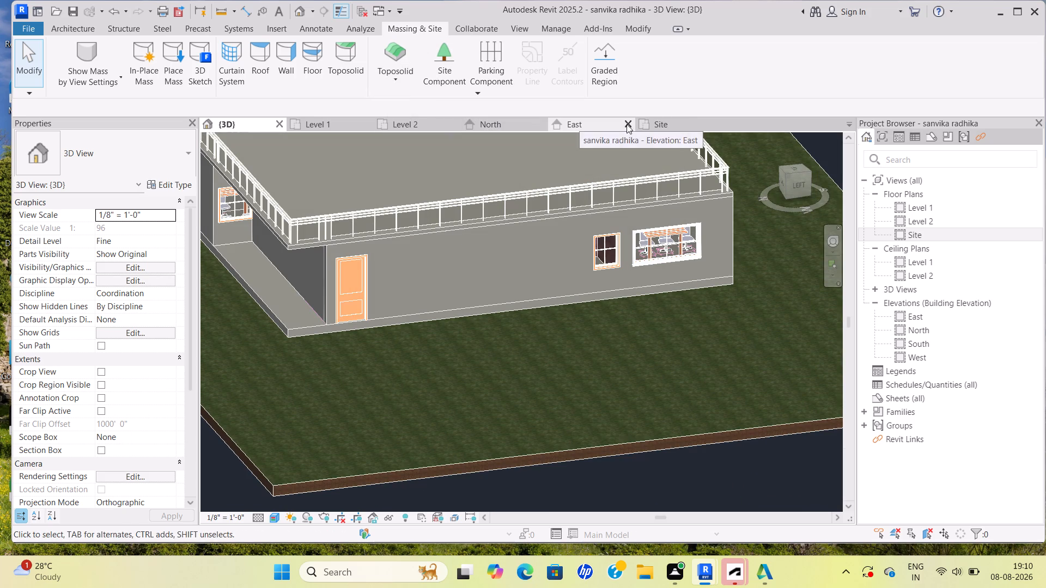
Close the East elevation view.
left_click(633, 121)
In the Site floor plan, place a Red Ash - 25' tree about 13' 4 1/2" west of the building's northwest corner.
scroll(524, 186, "down", 5)
scroll(571, 122, "up", 3)
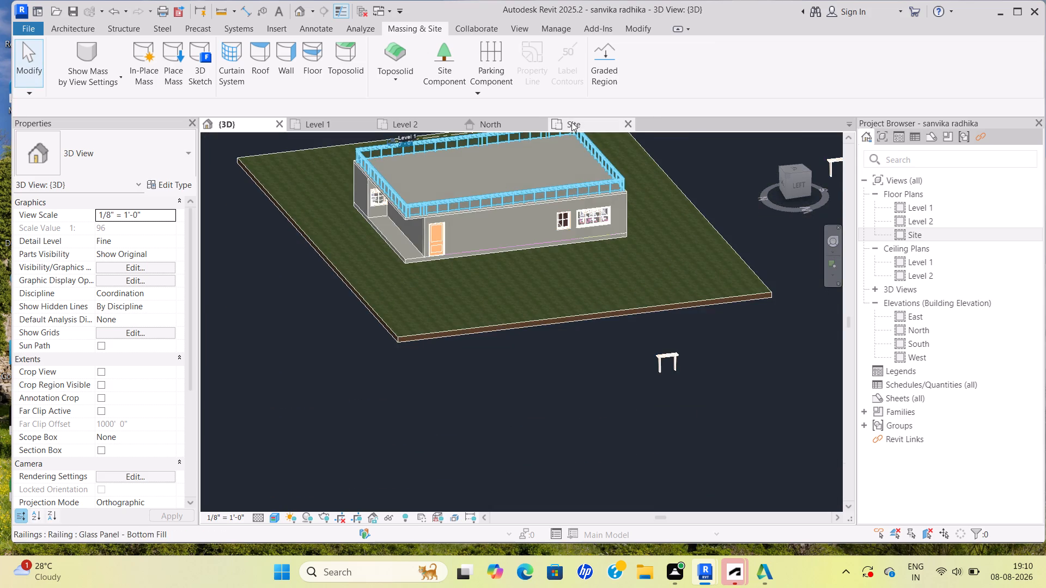
left_click(571, 122)
left_click(453, 58)
scroll(490, 156, "up", 3)
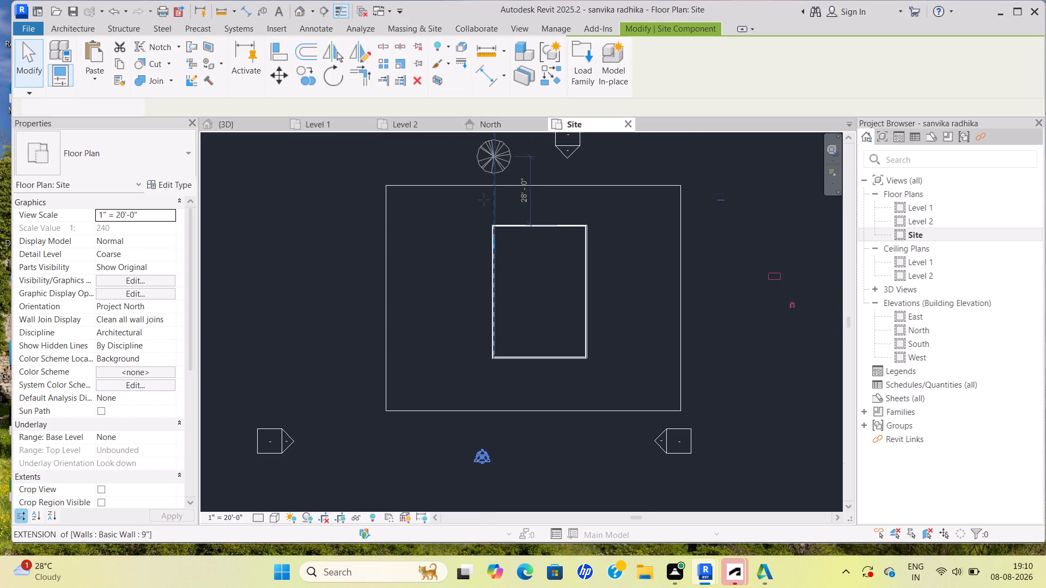
scroll(476, 228, "up", 1)
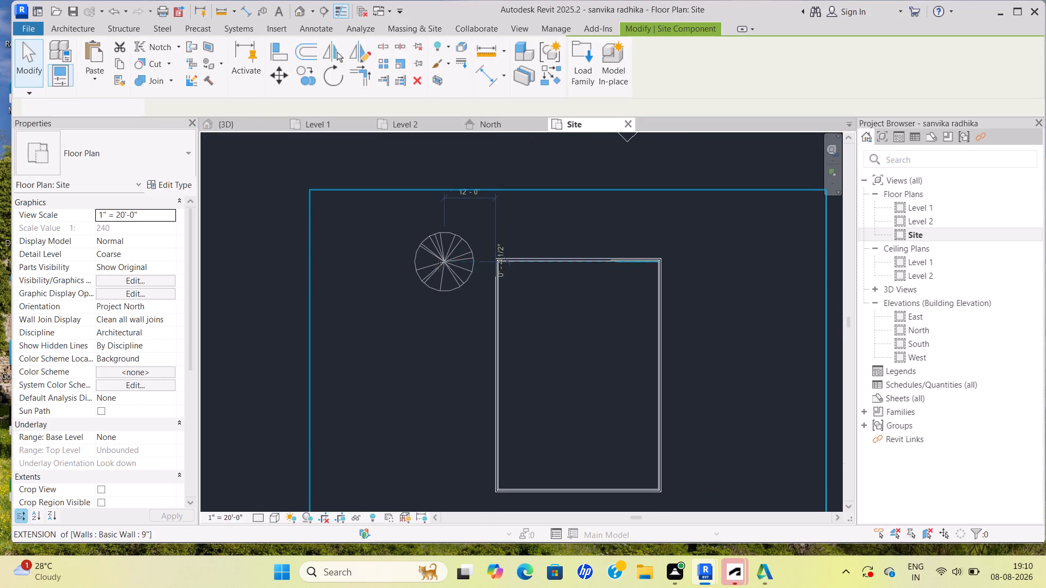
left_click(439, 266)
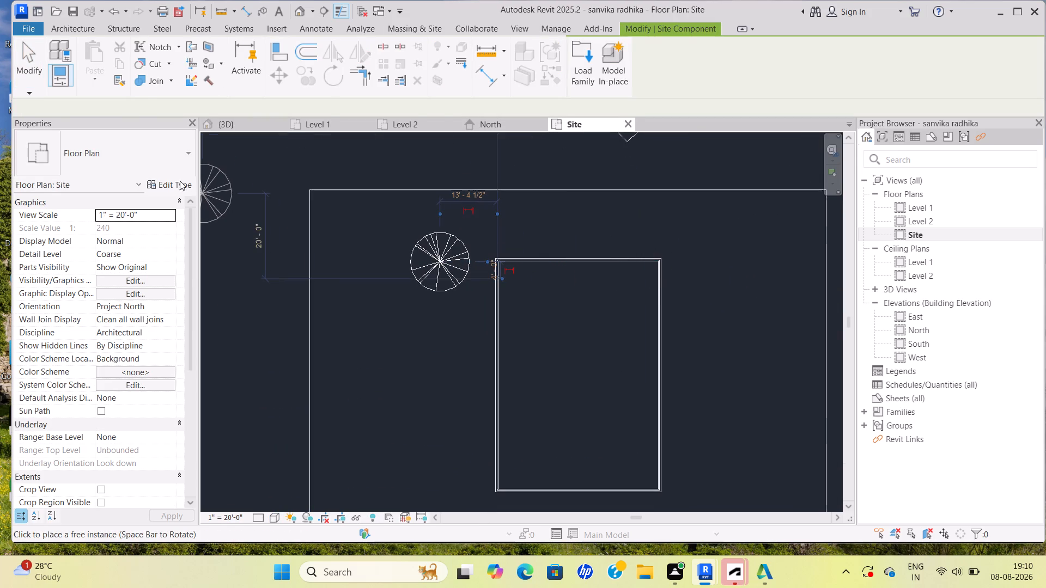
Place four Blue Berry Elder - 15' trees on the grassland: one west of the building and three along its east side.
left_click(163, 168)
left_click(77, 253)
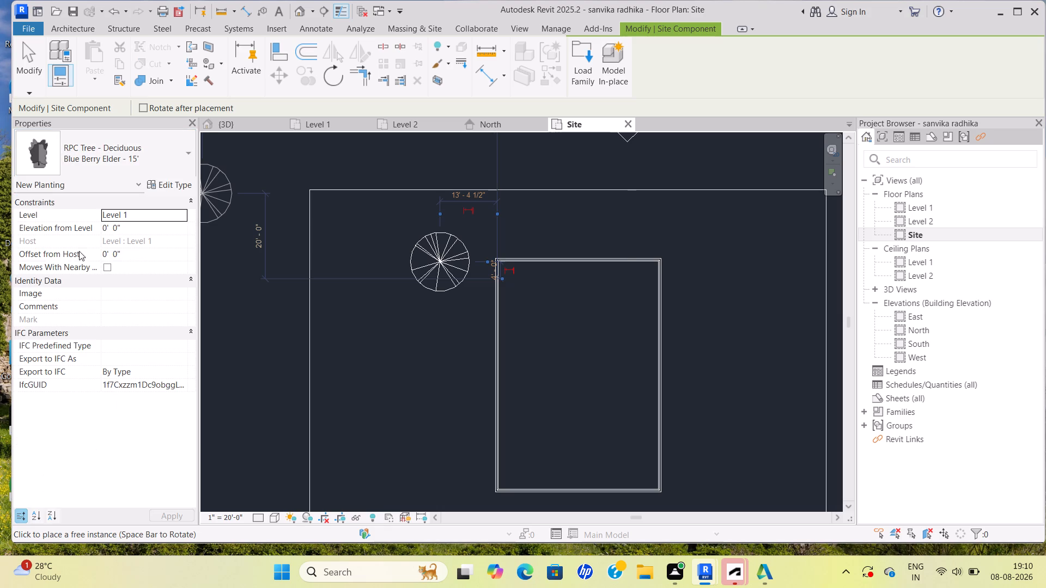
scroll(126, 253, "down", 4)
left_click(501, 243)
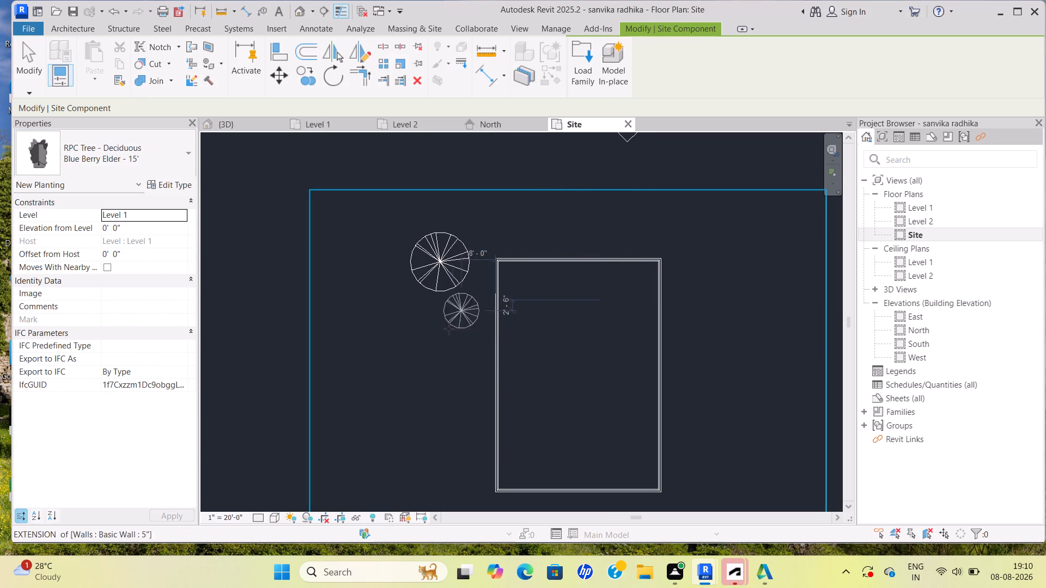
left_click(439, 341)
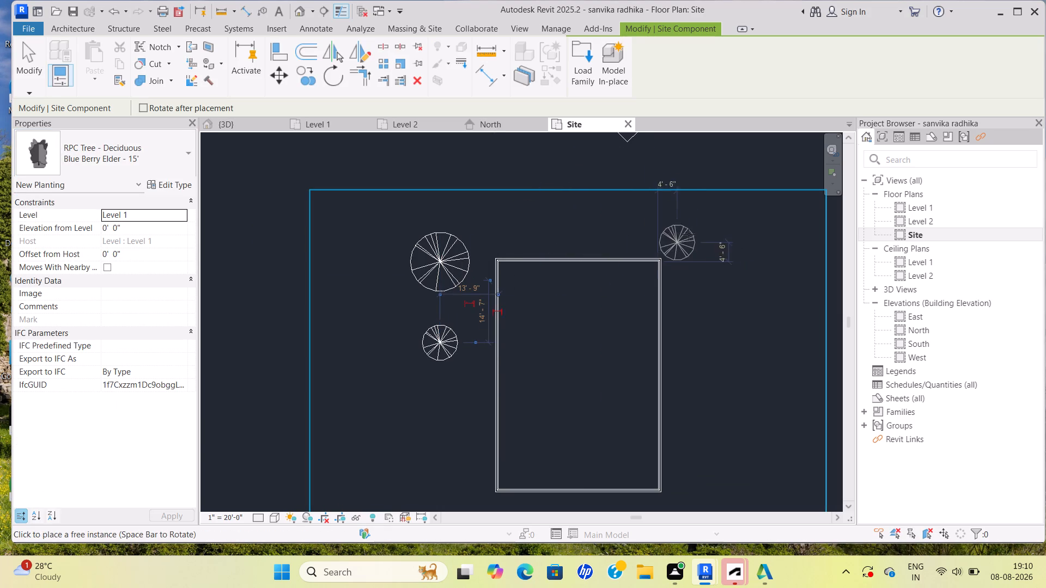
left_click(689, 234)
left_click(725, 301)
left_click(711, 358)
middle_click_drag(749, 366, 738, 291)
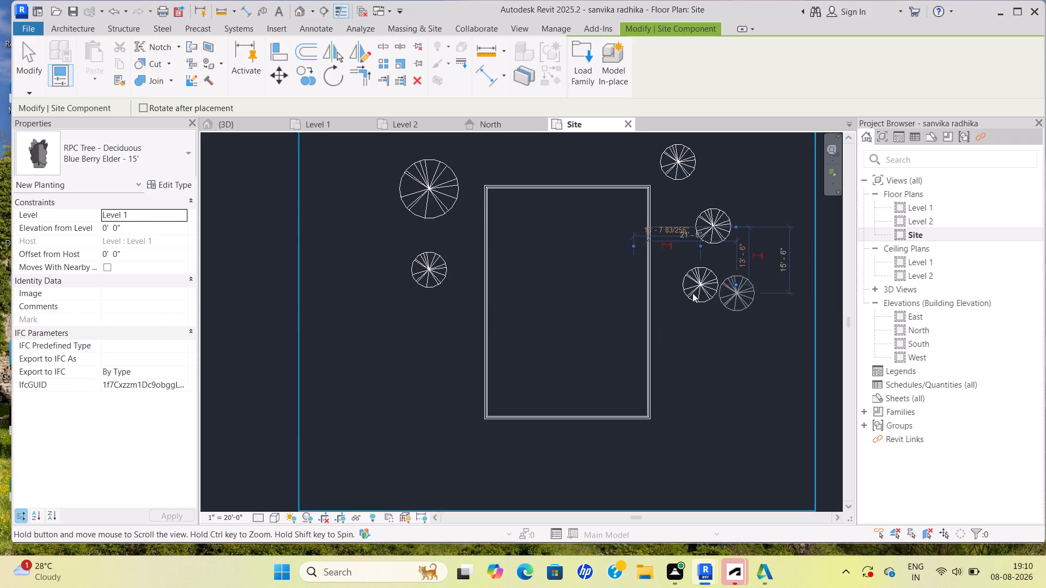
Place three Hawthorn - 25' trees, one each near the building's southeast and southwest corners and one south of it, and end placement.
left_click(185, 166)
scroll(71, 314, "down", 2)
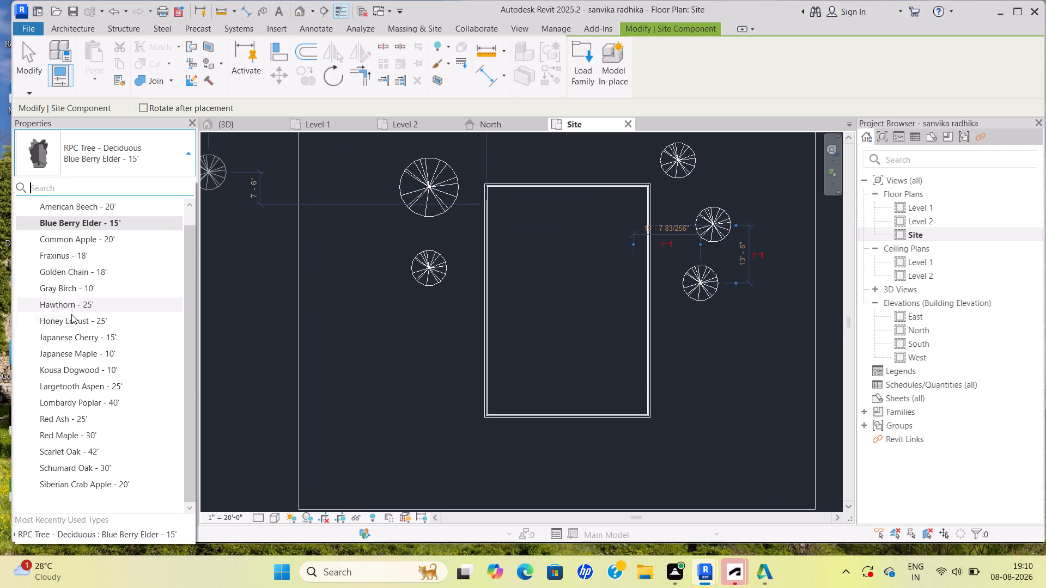
left_click(82, 304)
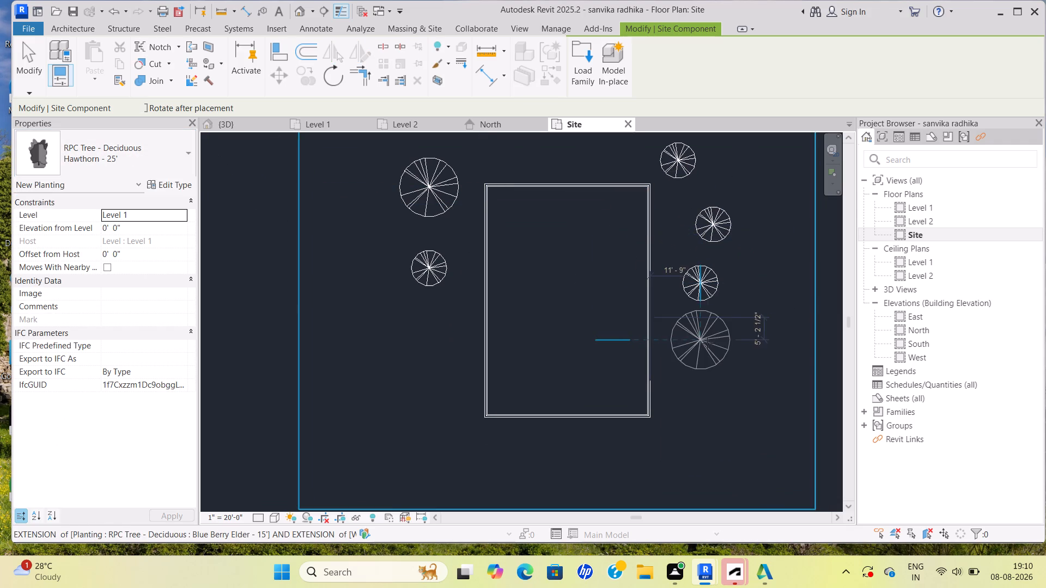
left_click(719, 367)
middle_click_drag(731, 383, 741, 288)
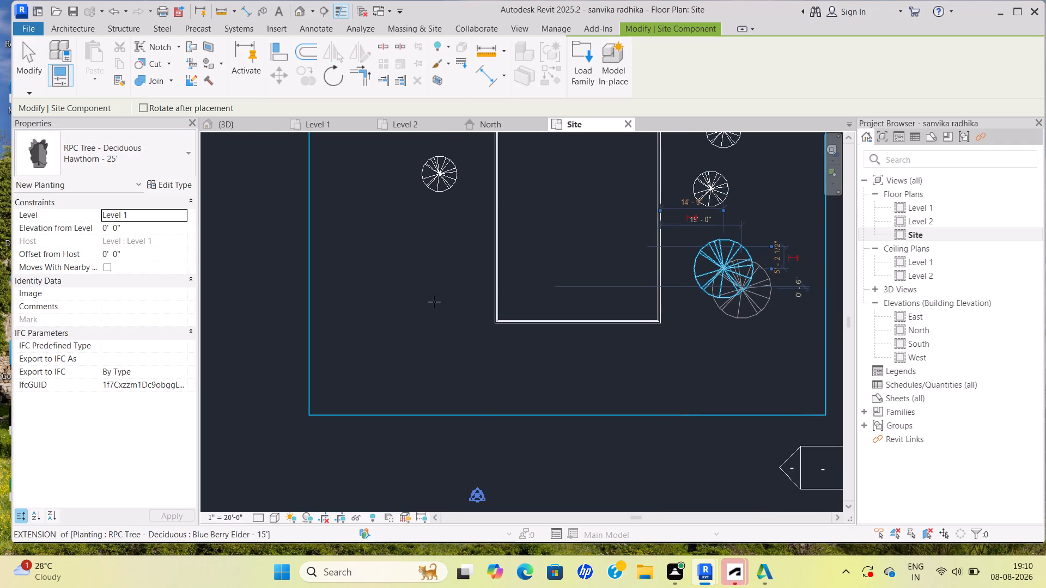
left_click(410, 279)
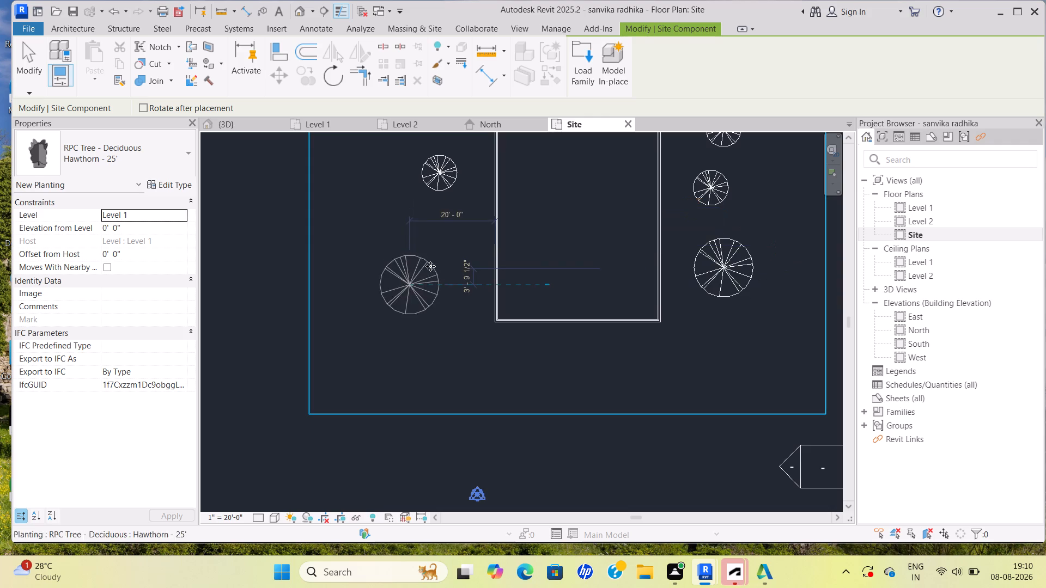
scroll(439, 269, "down", 3)
middle_click_drag(473, 266, 471, 364)
scroll(482, 231, "up", 3)
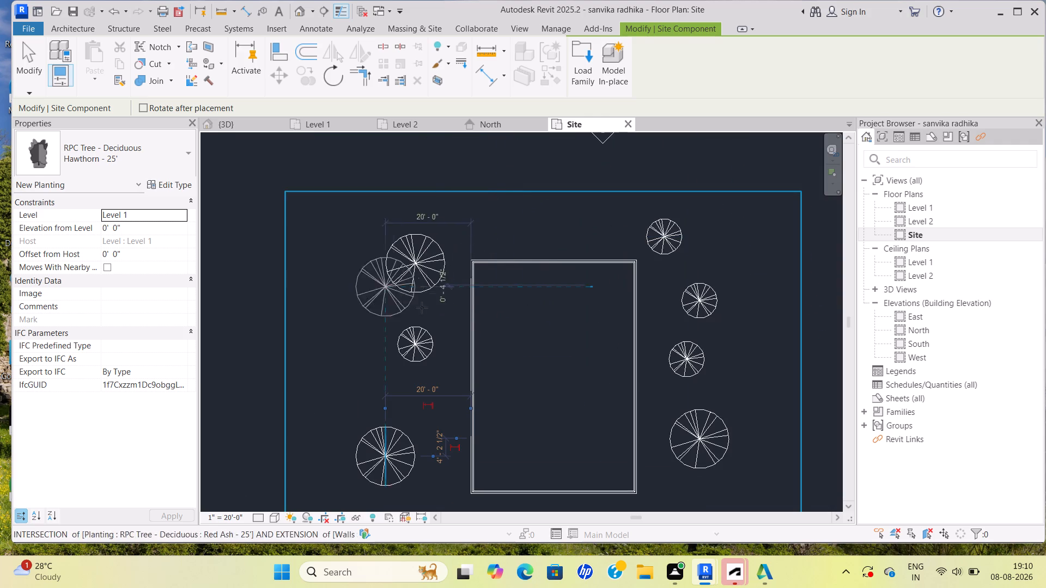
scroll(524, 373, "down", 2)
middle_click_drag(567, 439, 550, 368)
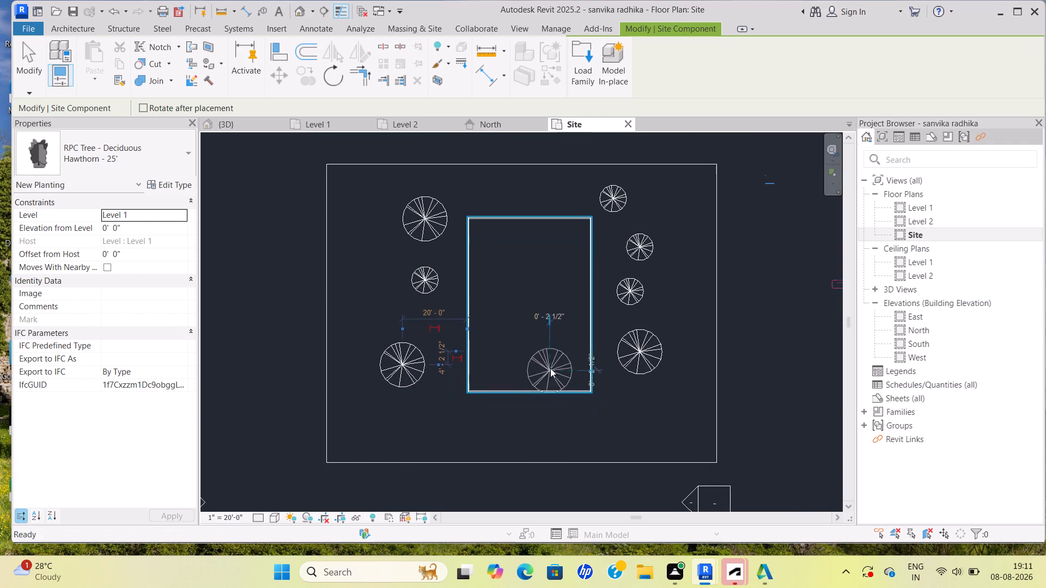
left_click(481, 428)
right_click(668, 271)
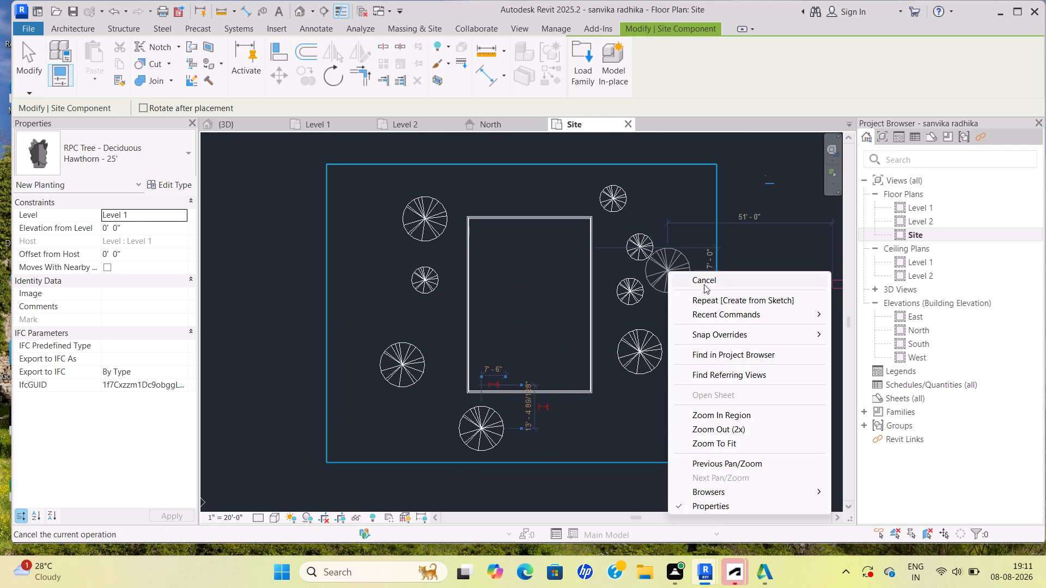
left_click(708, 279)
right_click(561, 187)
left_click(592, 199)
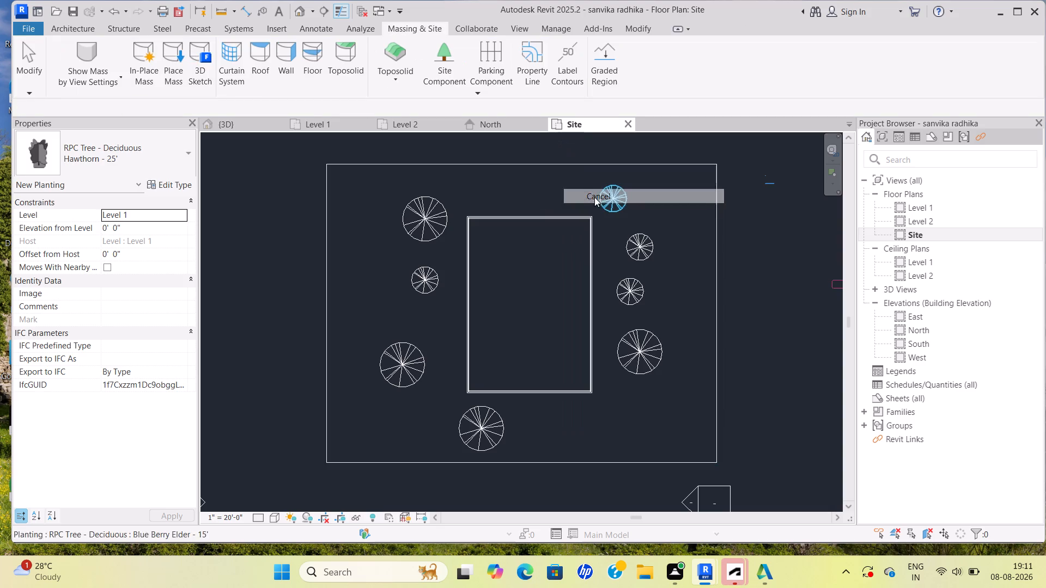
Examine the building and the newly planted trees from several sides in 3D.
left_click(239, 120)
scroll(461, 252, "down", 2)
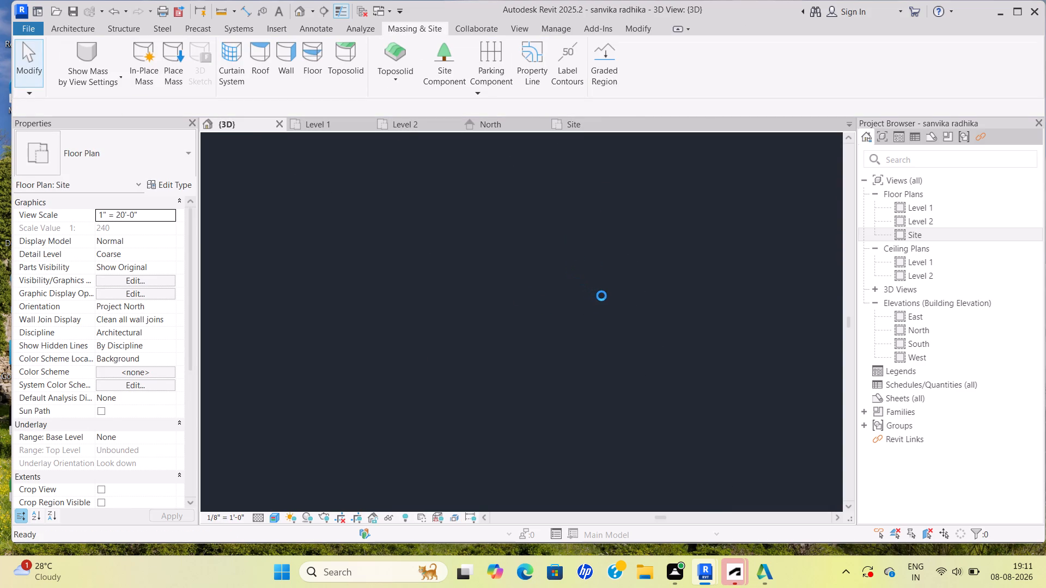
scroll(601, 296, "up", 1)
scroll(609, 243, "up", 1)
scroll(440, 256, "up", 2)
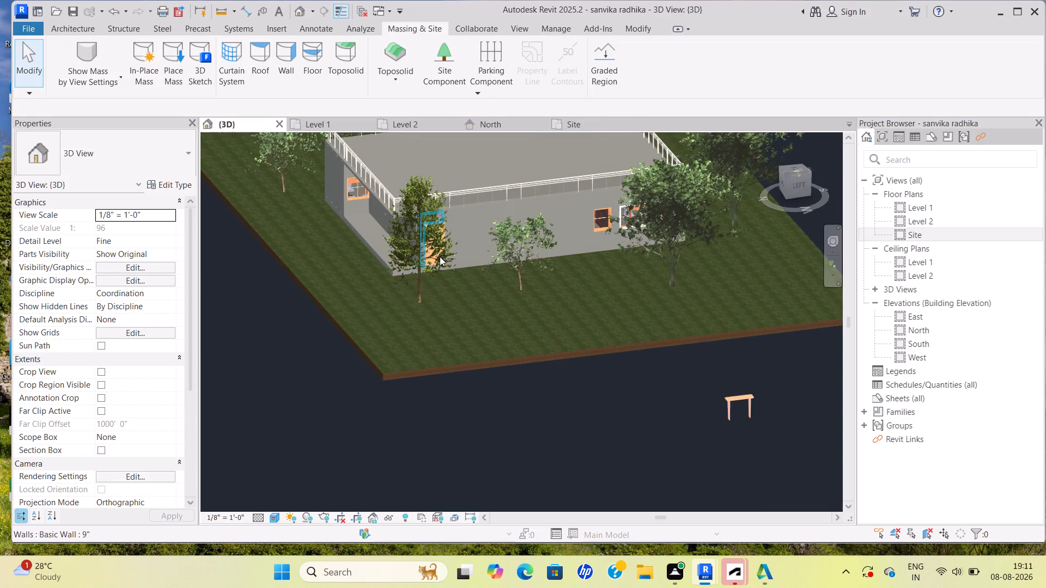
middle_click_drag(432, 249, 587, 254, "shift")
scroll(582, 261, "up", 1, "shift")
scroll(604, 229, "up", 4)
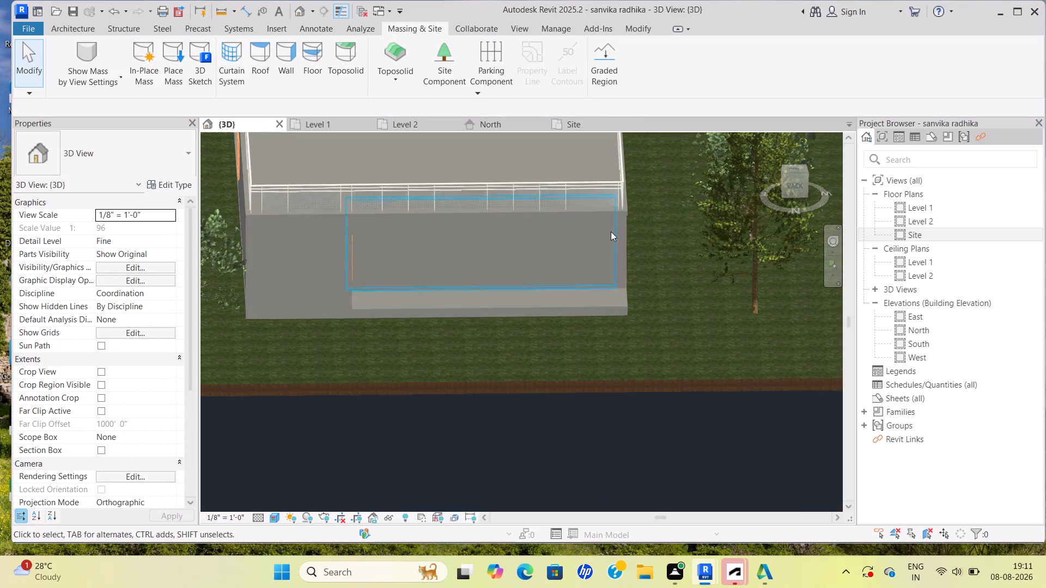
left_click(624, 235)
middle_click_drag(651, 228, 586, 228, "shift")
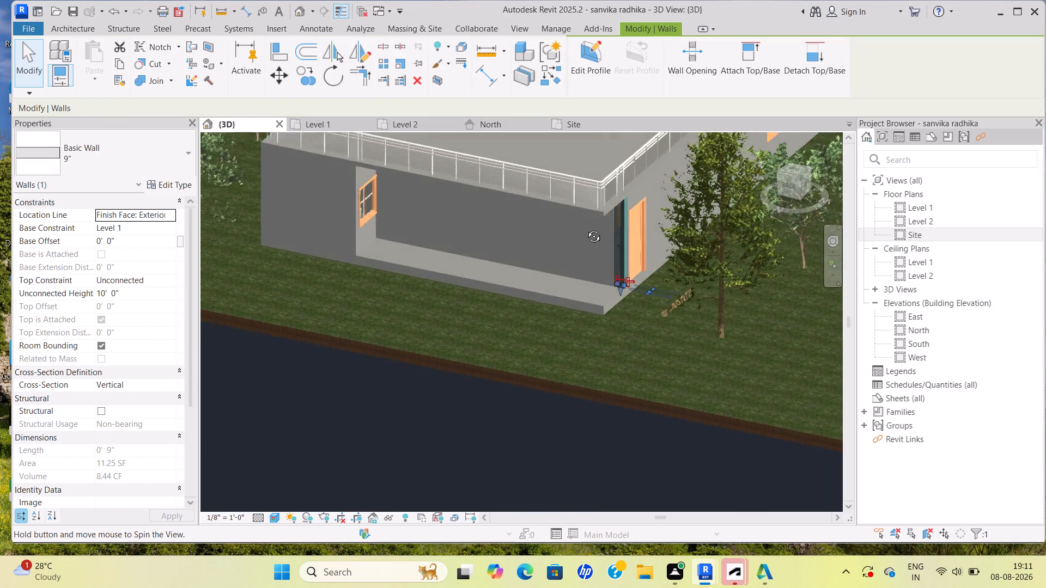
middle_click_drag(586, 228, 560, 213, "shift")
scroll(588, 219, "up", 3)
middle_click_drag(613, 234, 509, 302)
scroll(507, 319, "down", 8)
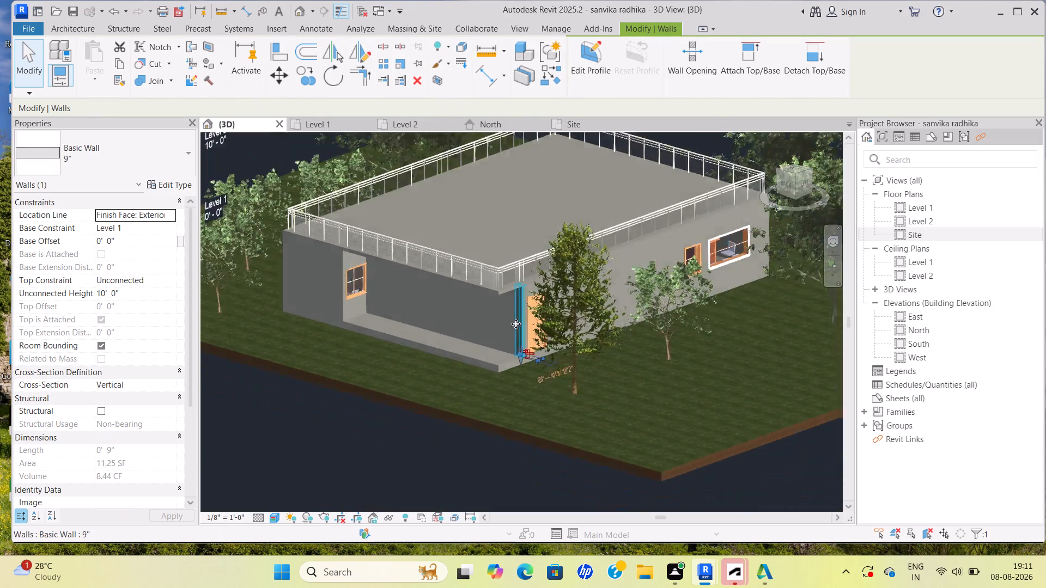
middle_click_drag(579, 326, 617, 304, "shift")
scroll(582, 323, "up", 1, "shift")
left_click(688, 195)
scroll(688, 195, "up", 3)
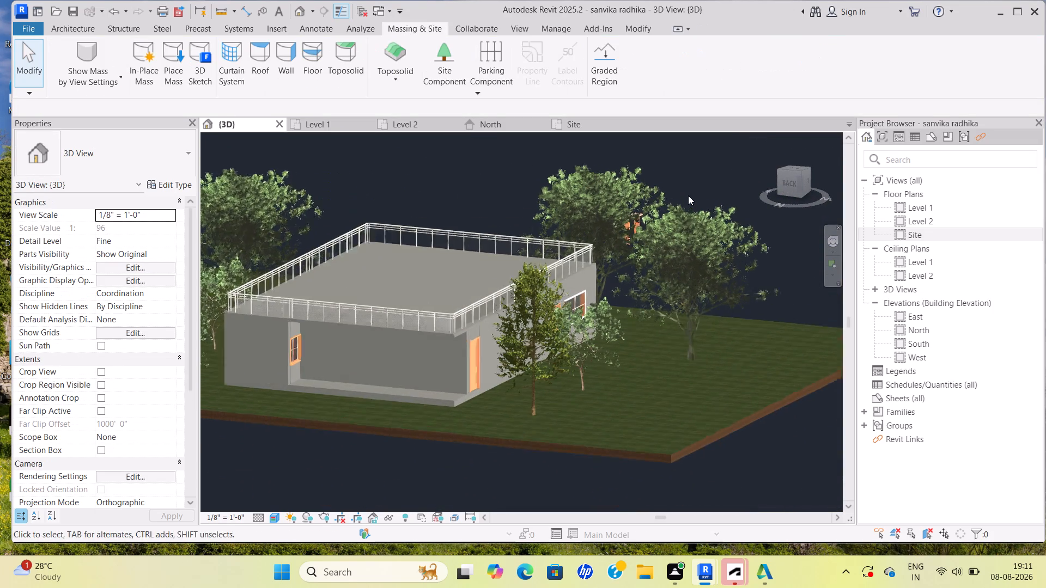
middle_click_drag(697, 209, 702, 252, "shift")
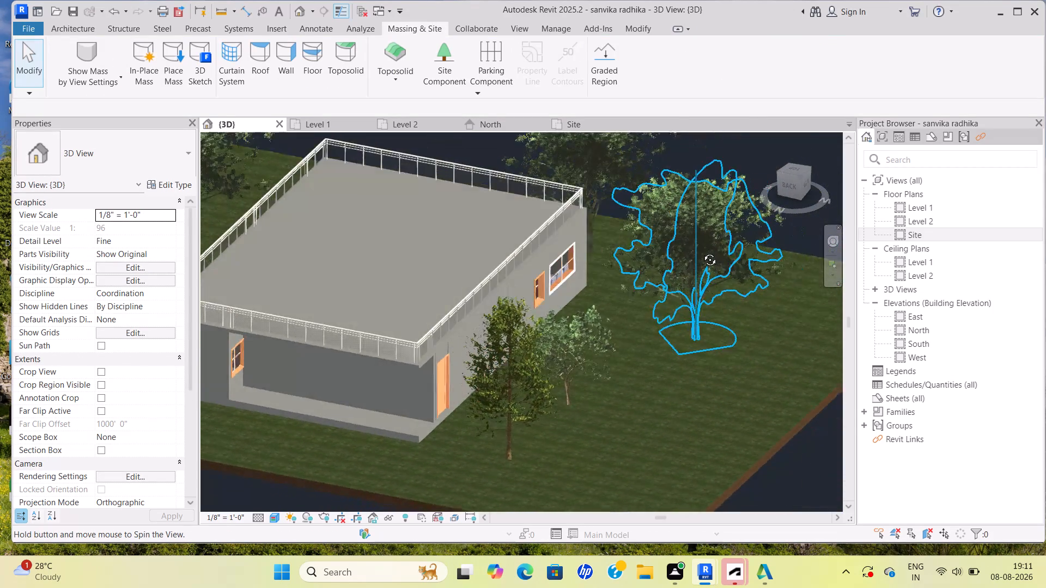
middle_click_drag(702, 252, 714, 274, "shift")
scroll(665, 296, "down", 2)
scroll(663, 305, "up", 1, "shift")
middle_click_drag(662, 313, 507, 293, "shift")
scroll(486, 356, "up", 3)
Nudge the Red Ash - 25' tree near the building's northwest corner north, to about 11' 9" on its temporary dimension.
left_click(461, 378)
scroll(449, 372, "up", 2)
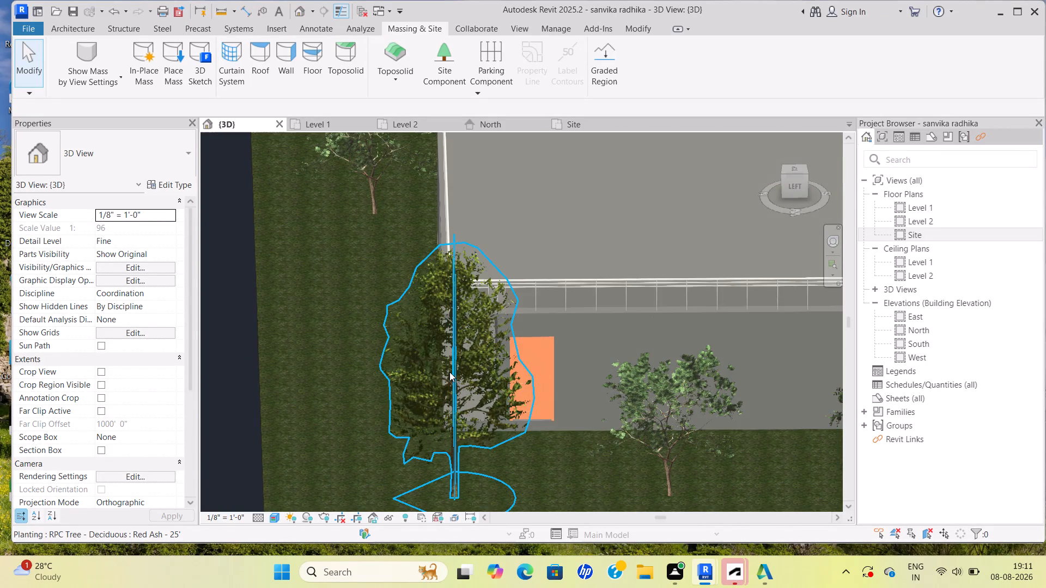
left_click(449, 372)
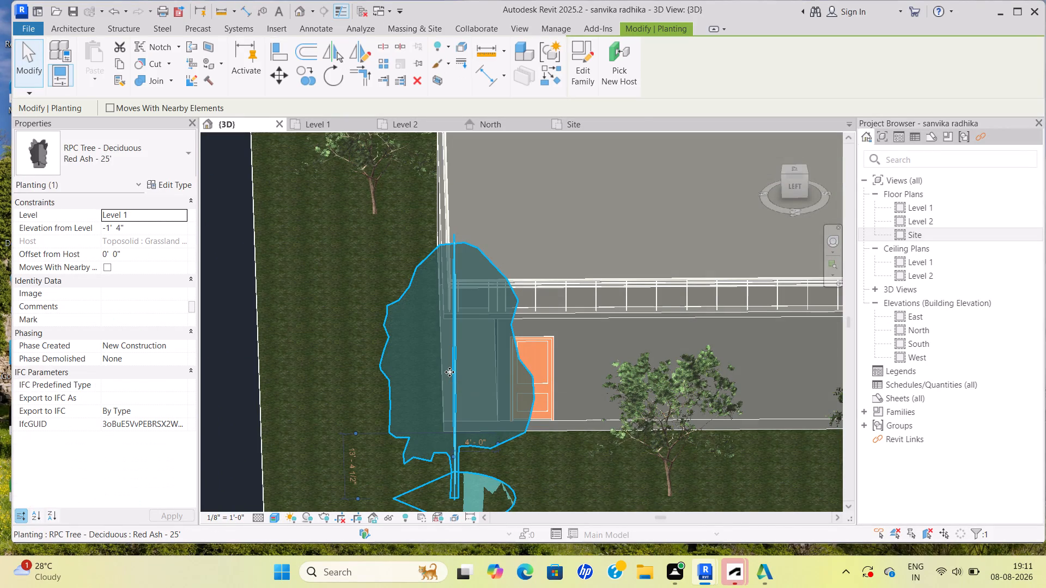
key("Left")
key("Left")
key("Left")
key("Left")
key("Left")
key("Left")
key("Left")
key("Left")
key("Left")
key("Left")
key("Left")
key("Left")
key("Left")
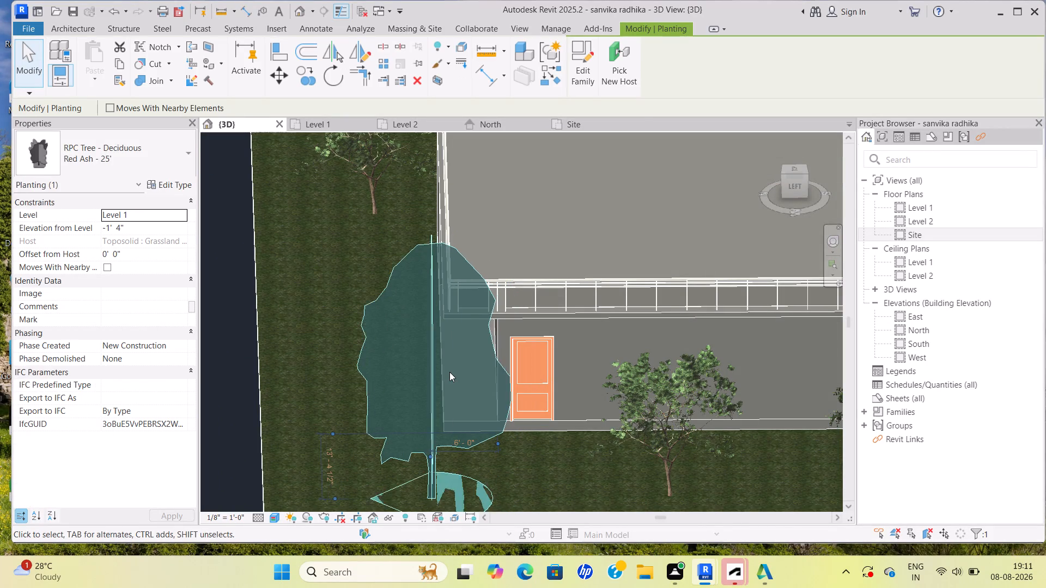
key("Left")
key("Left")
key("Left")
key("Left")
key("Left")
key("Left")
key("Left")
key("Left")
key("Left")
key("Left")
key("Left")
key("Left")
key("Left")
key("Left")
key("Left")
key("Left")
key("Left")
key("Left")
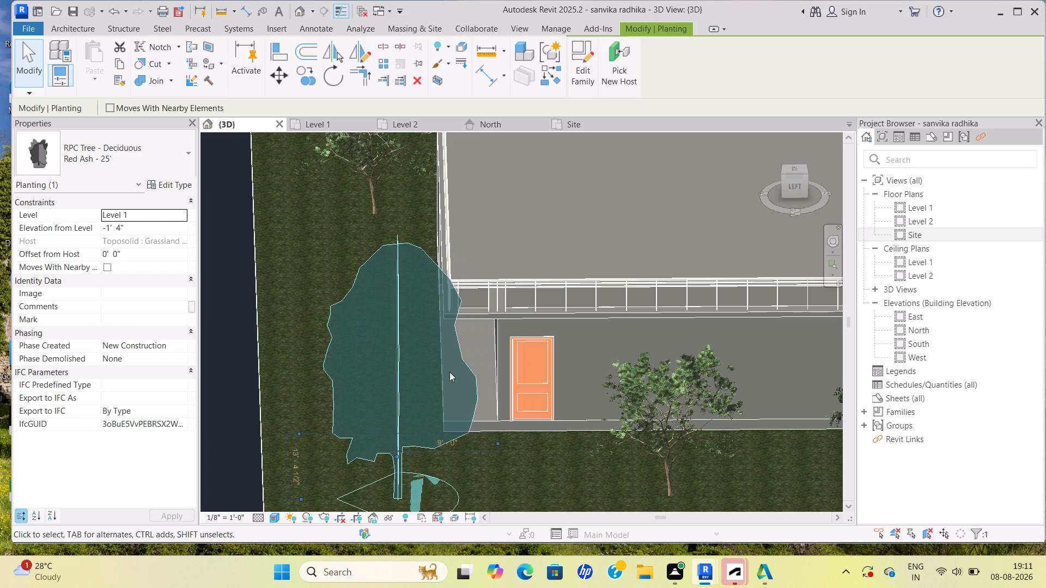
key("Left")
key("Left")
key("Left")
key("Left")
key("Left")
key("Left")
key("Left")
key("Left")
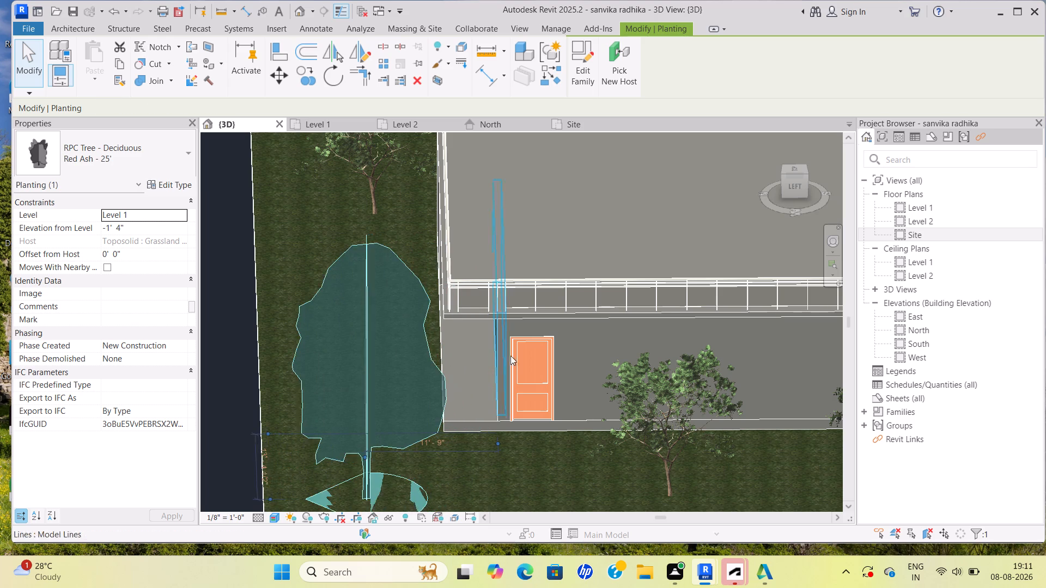
Delete the Blue Berry Elder - 15' tree standing in front of the building's west side.
scroll(517, 356, "down", 1)
left_click(616, 399)
scroll(644, 390, "up", 1)
left_click(644, 390)
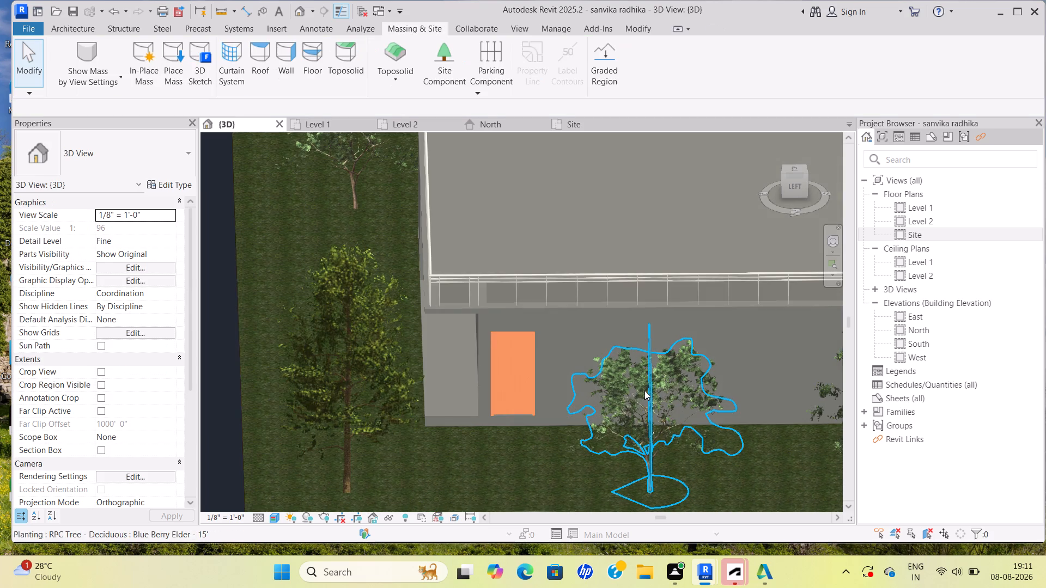
key("Delete")
Delete the Red Ash - 25' tree near the building's northwest corner.
scroll(627, 377, "down", 8)
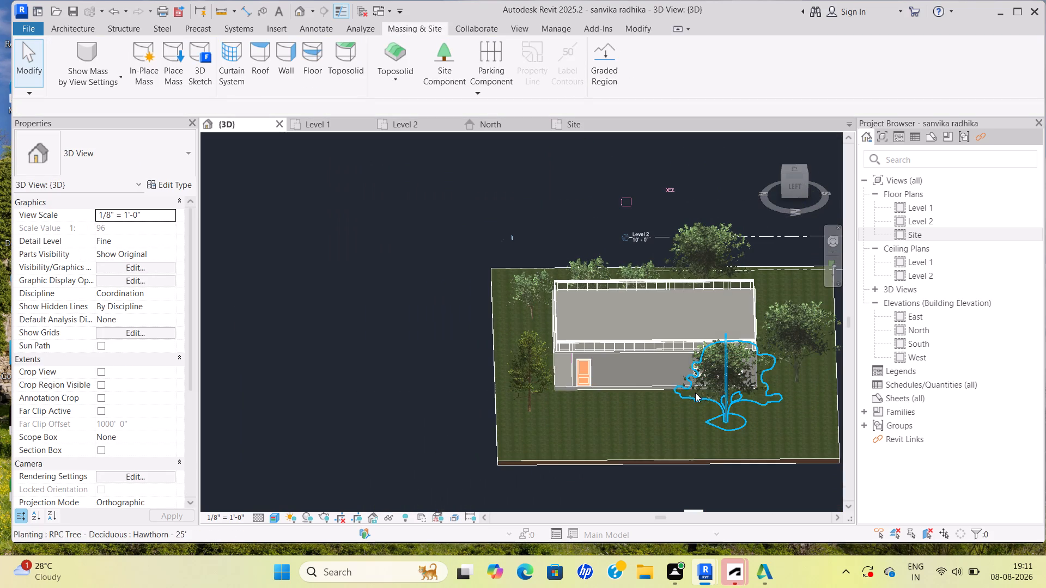
middle_click_drag(680, 391, 802, 345, "shift")
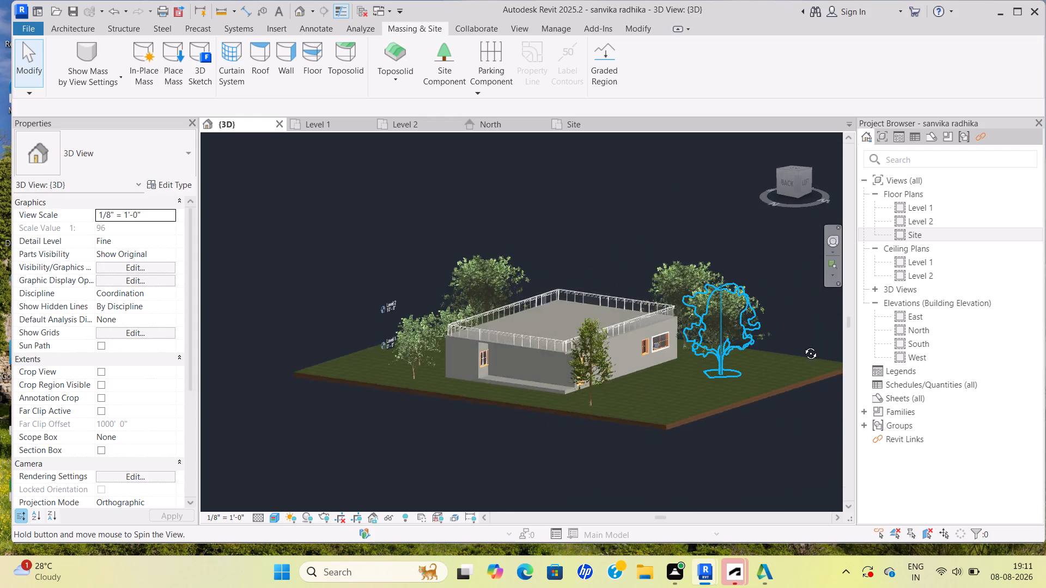
middle_click_drag(802, 345, 808, 345, "shift")
scroll(676, 367, "up", 3)
left_click(575, 379)
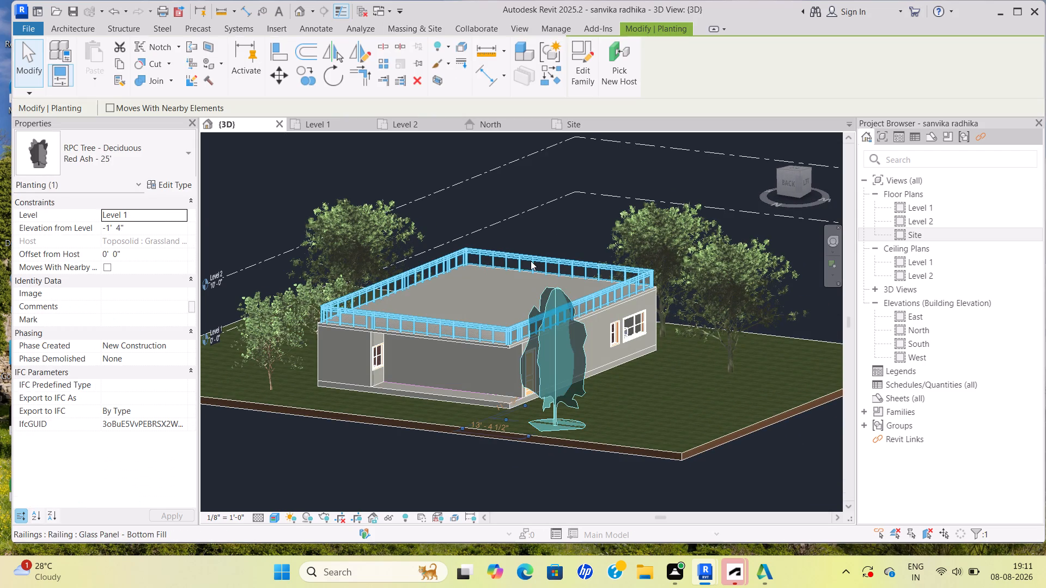
key("Delete")
Examine the building, grassland toposolid and remaining trees from the northwest in 3D, with the window maximized.
middle_click_drag(620, 357, 581, 341, "shift")
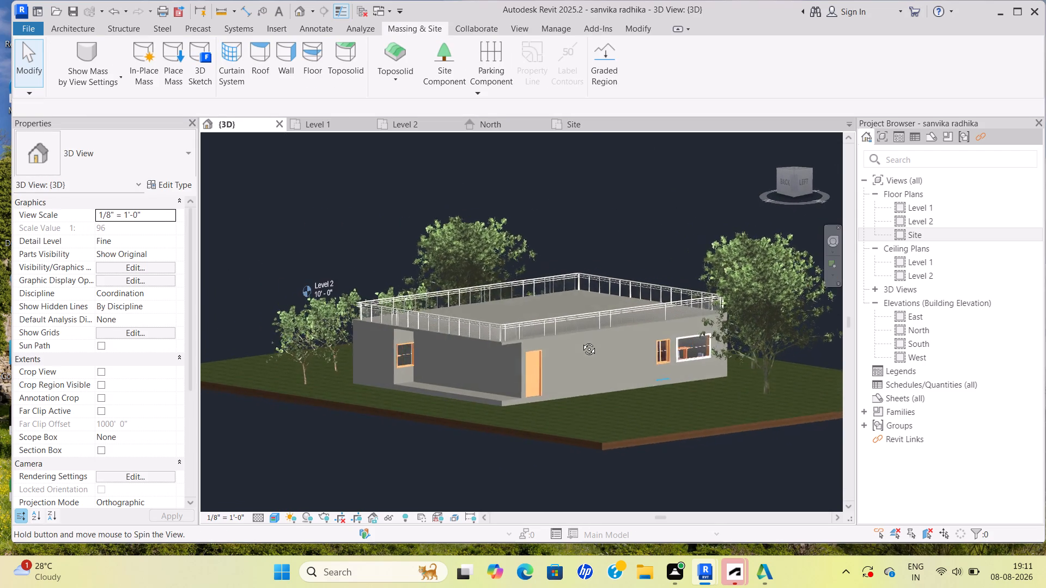
middle_click_drag(581, 341, 580, 341, "shift")
scroll(569, 339, "up", 3)
middle_click_drag(606, 350, 583, 351, "shift")
middle_click_drag(612, 352, 599, 381)
scroll(599, 381, "up", 1)
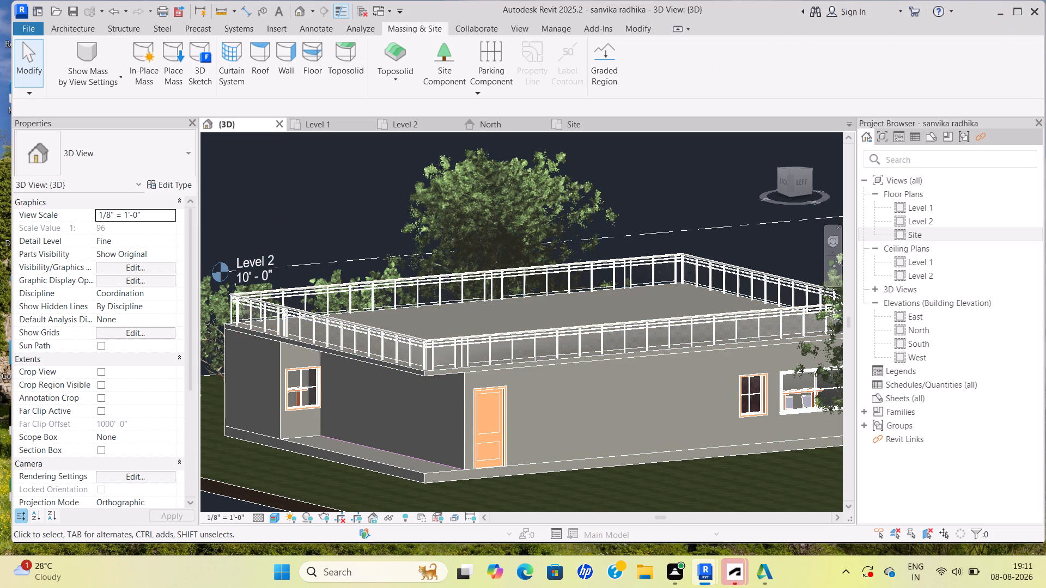
left_click(1018, 8)
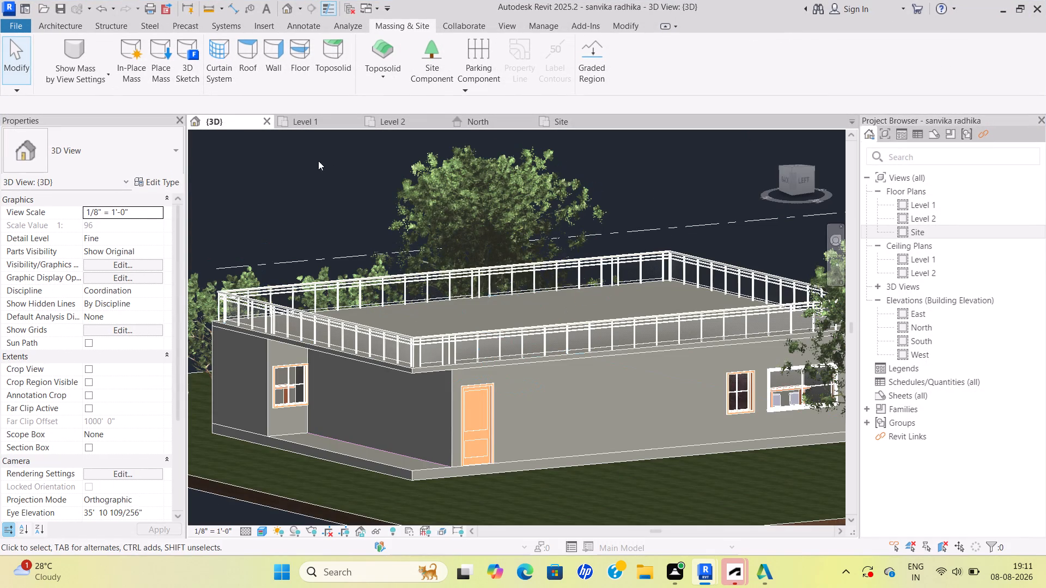
middle_click_drag(389, 217, 373, 242)
scroll(386, 239, "up", 1)
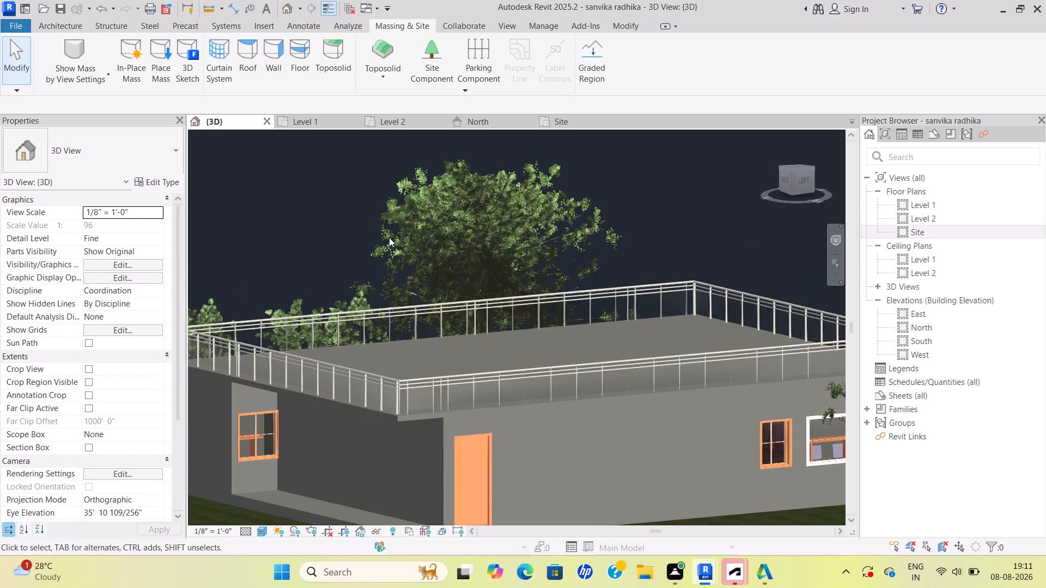
scroll(402, 235, "down", 1)
middle_click_drag(392, 226, 374, 225)
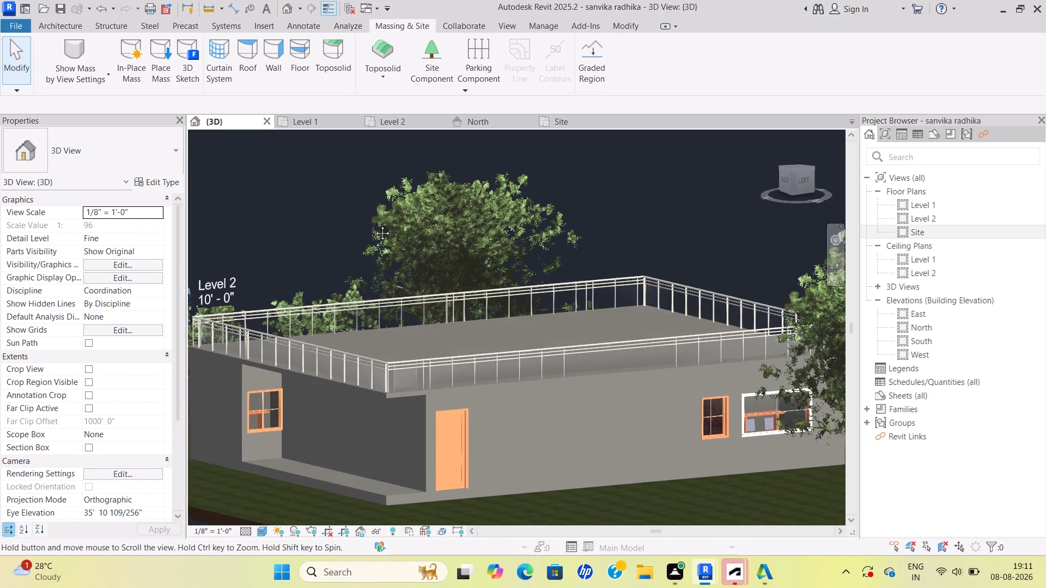
middle_click_drag(374, 225, 366, 211)
scroll(394, 216, "down", 1, "ctrl")
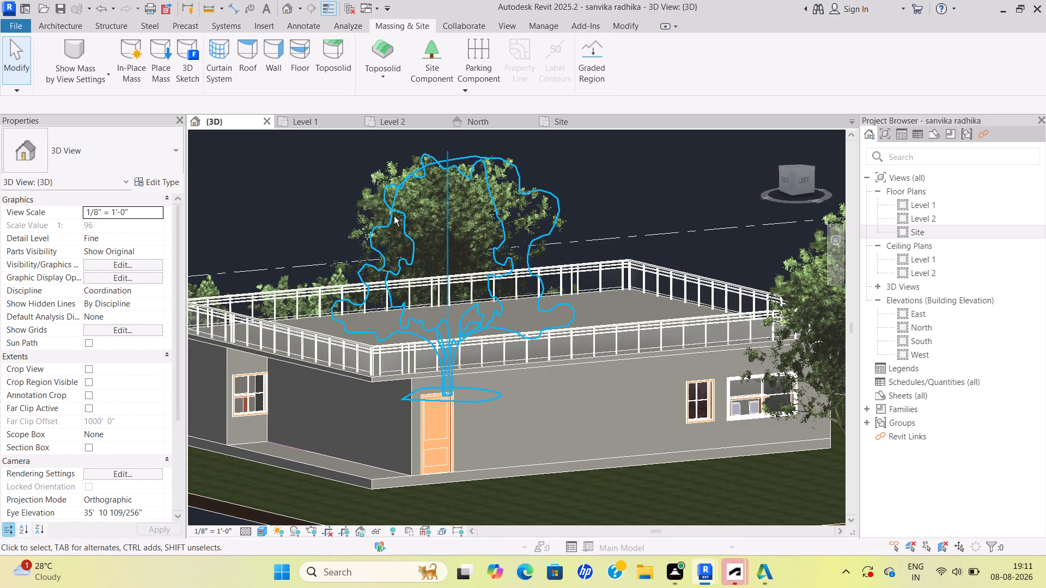
middle_click_drag(400, 232, 405, 243, "ctrl")
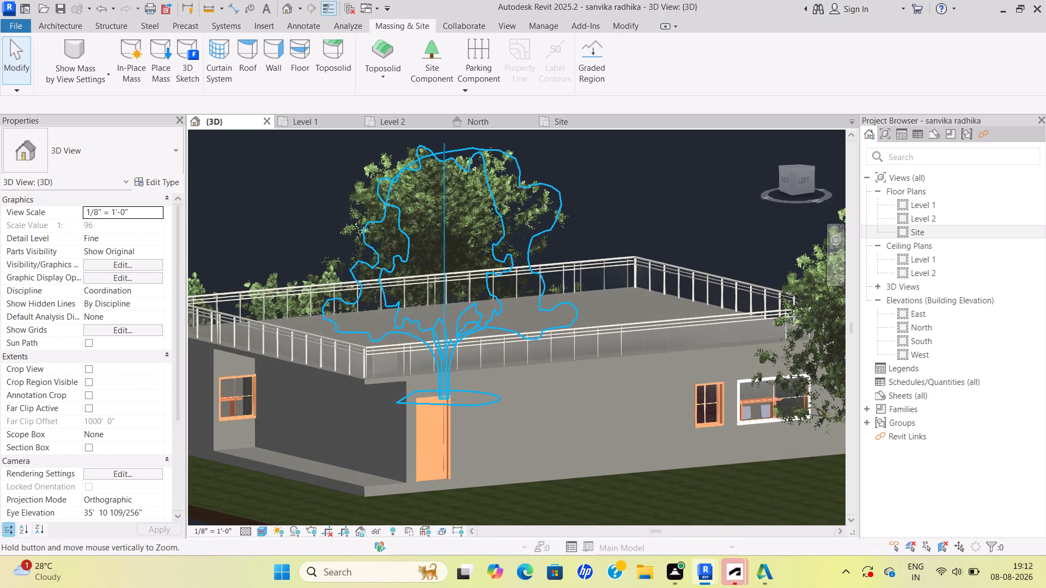
middle_click_drag(405, 243, 405, 192, "ctrl")
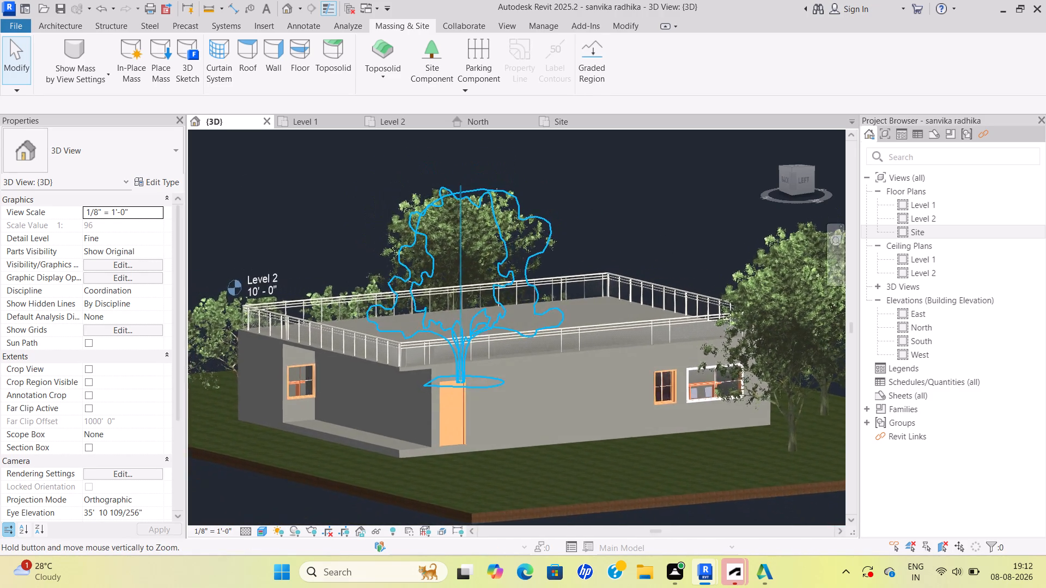
middle_click_drag(405, 192, 405, 192, "ctrl")
left_click(291, 474)
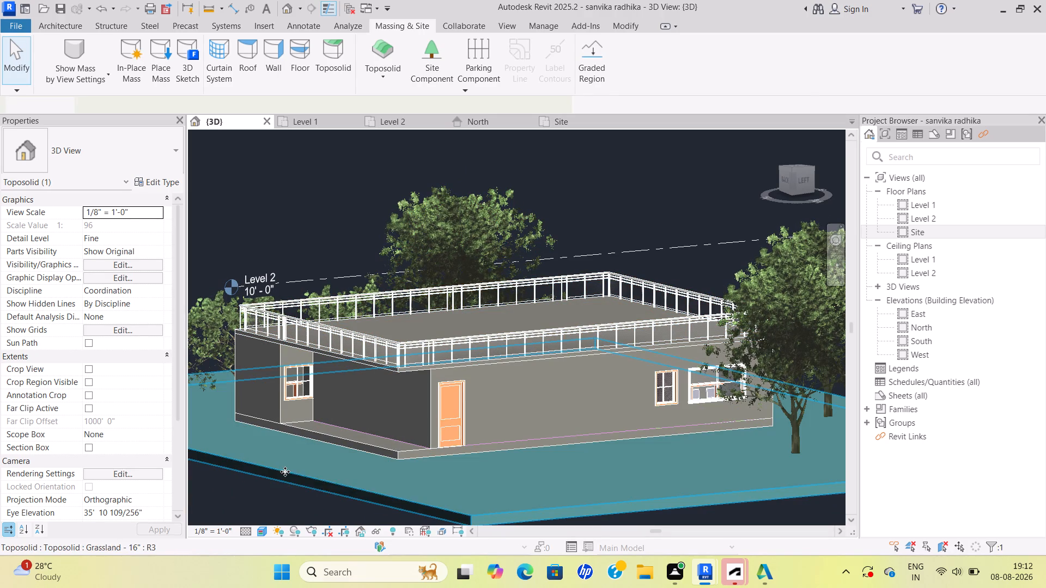
scroll(395, 305, "up", 1)
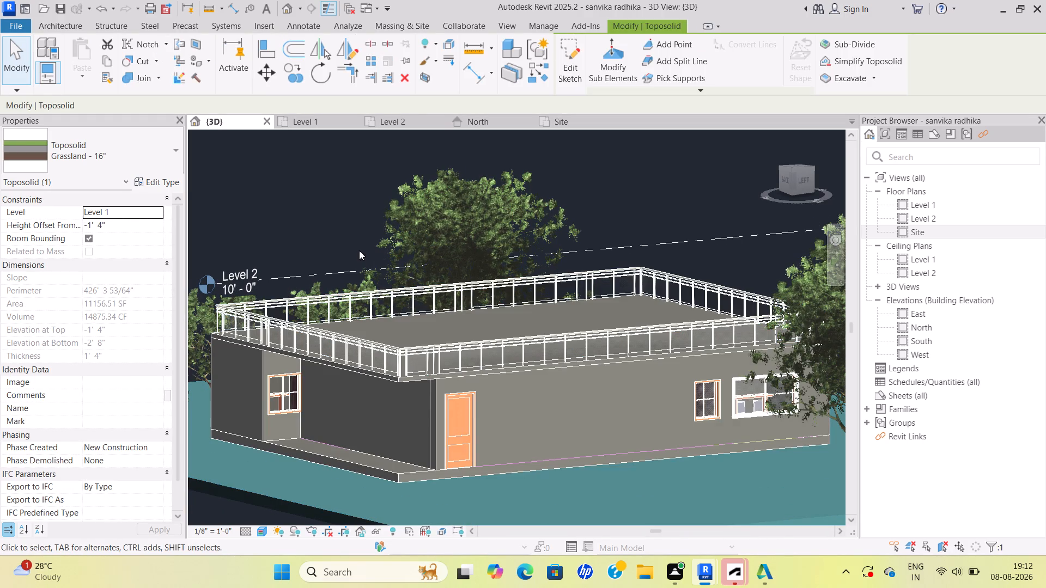
left_click(359, 250)
Render the 3D view of the building from its northwest corner at Medium quality.
scroll(350, 256, "down", 2)
middle_click_drag(422, 299, 464, 314, "ctrl")
scroll(458, 310, "down", 3)
middle_click_drag(453, 309, 458, 310, "shift")
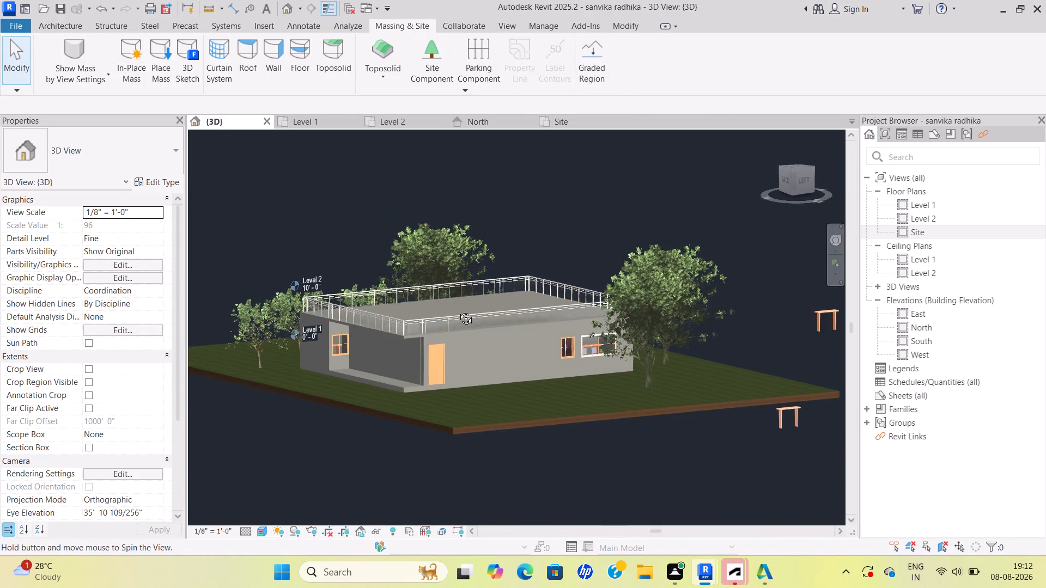
middle_click_drag(458, 310, 507, 329, "shift")
scroll(492, 311, "up", 1)
middle_click_drag(494, 309, 546, 391)
scroll(564, 355, "up", 1)
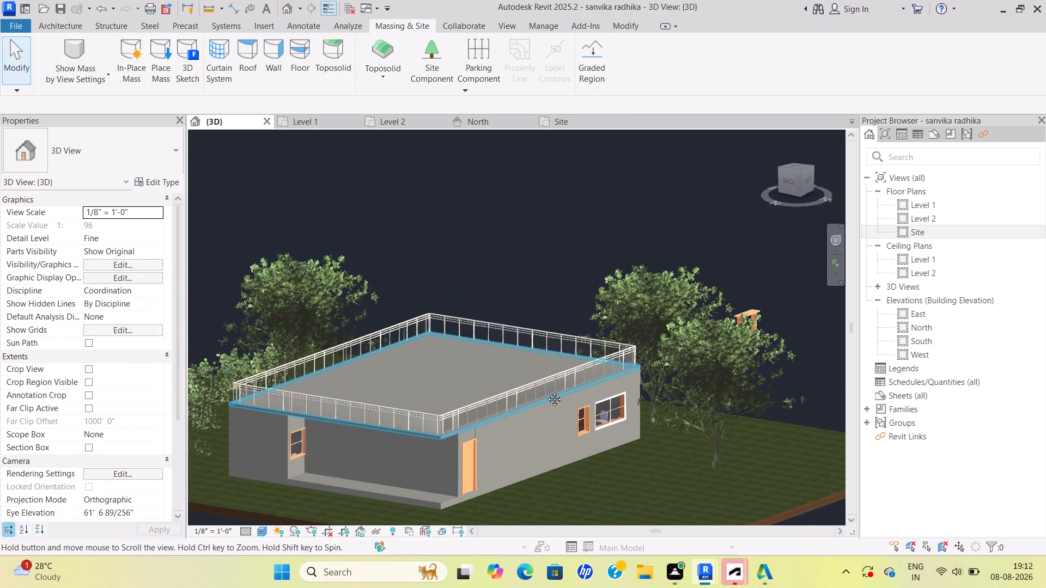
middle_click_drag(546, 391, 547, 393)
scroll(555, 376, "up", 1)
middle_click_drag(570, 358, 598, 332)
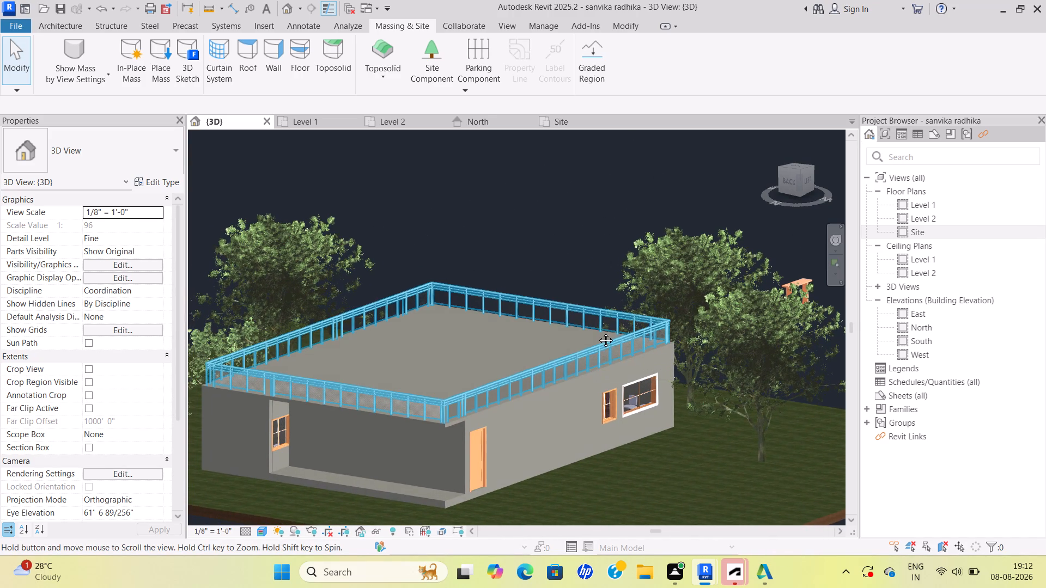
middle_click_drag(598, 332, 600, 336)
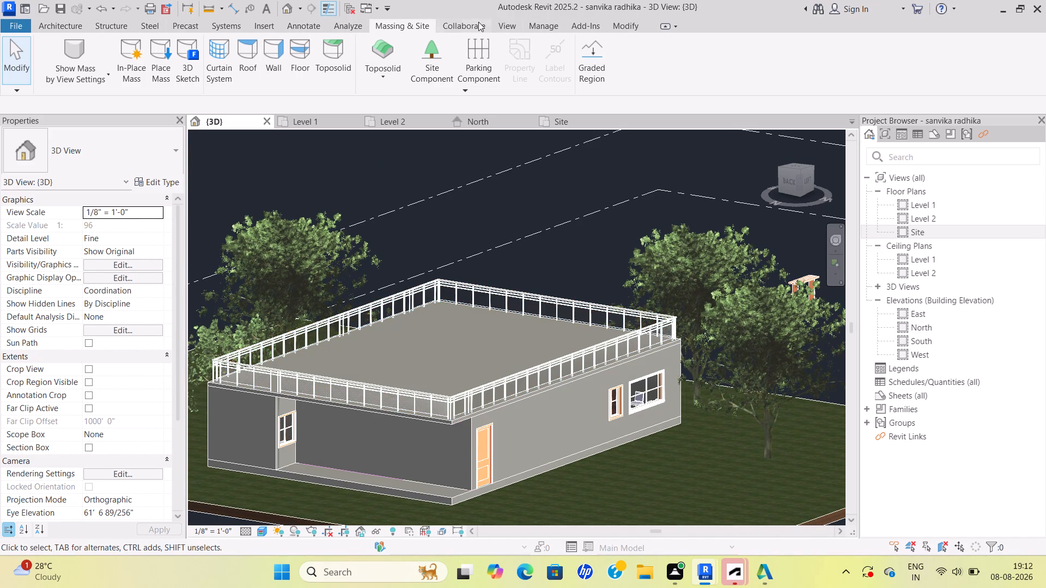
left_click(505, 25)
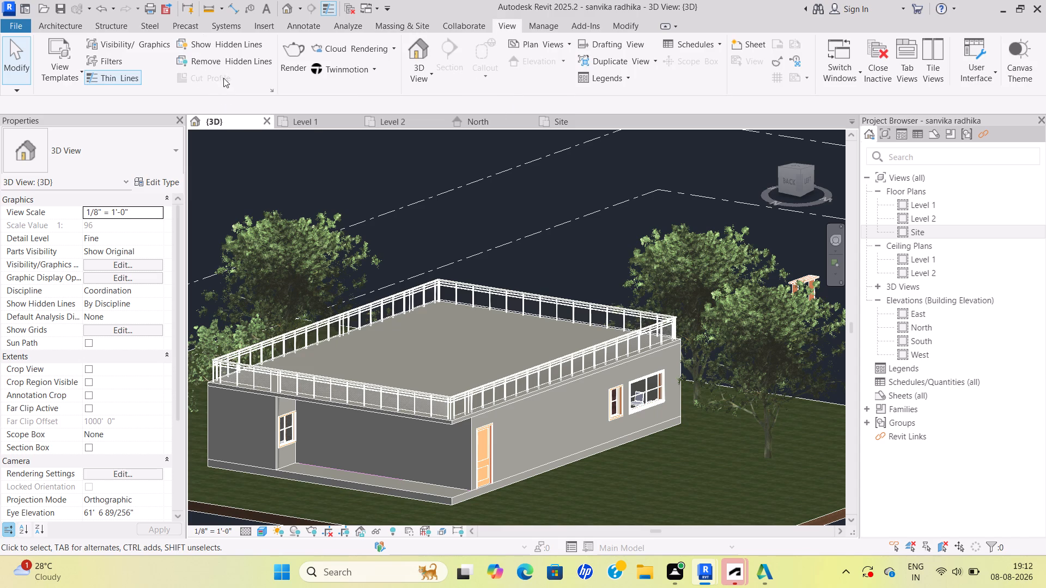
left_click(288, 57)
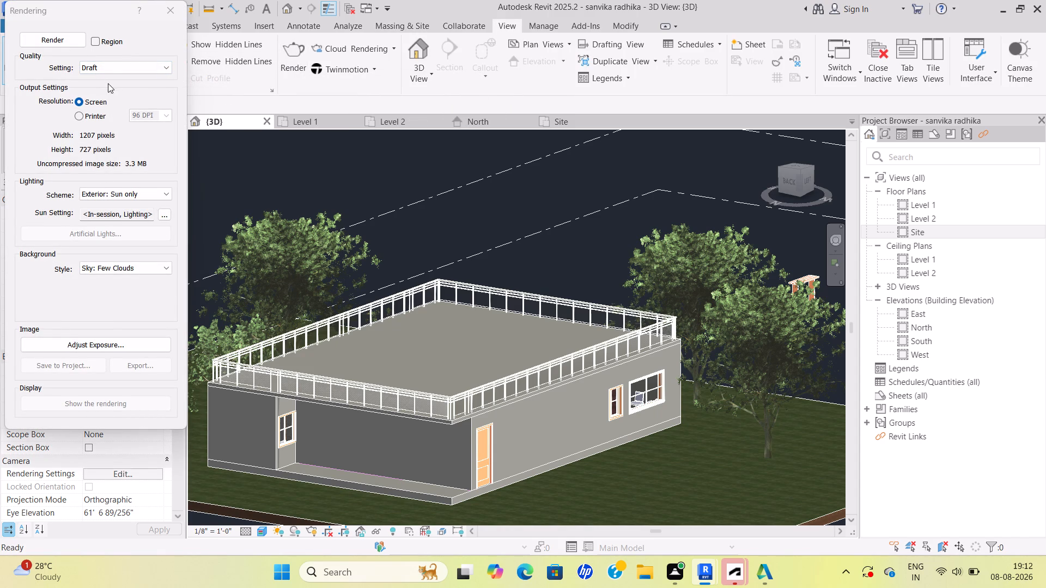
left_click(112, 66)
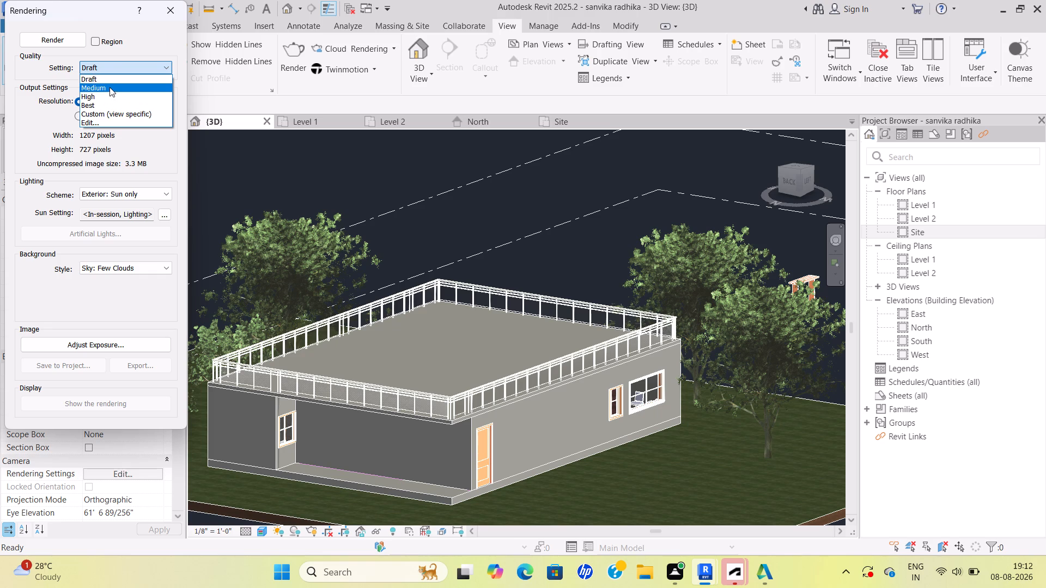
left_click(110, 87)
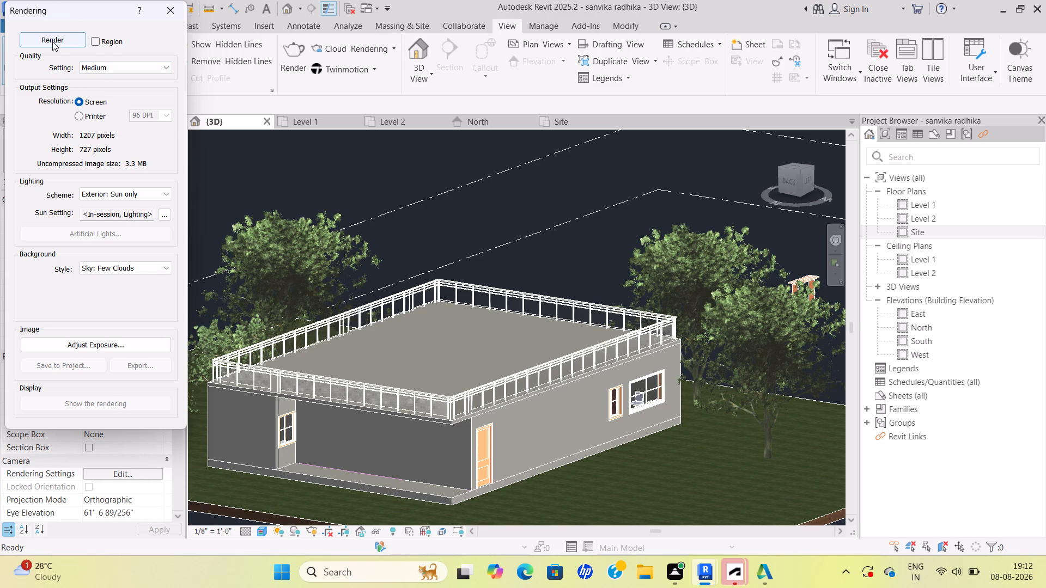
left_click(52, 40)
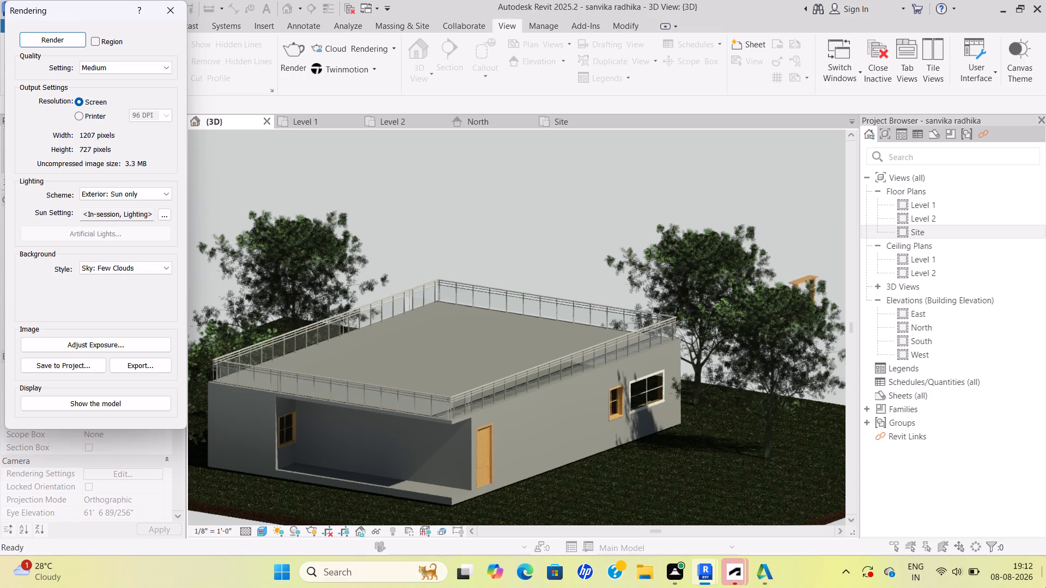
Start exporting the rendered image and create a folder named internship revit in Documents for it.
left_click(130, 365)
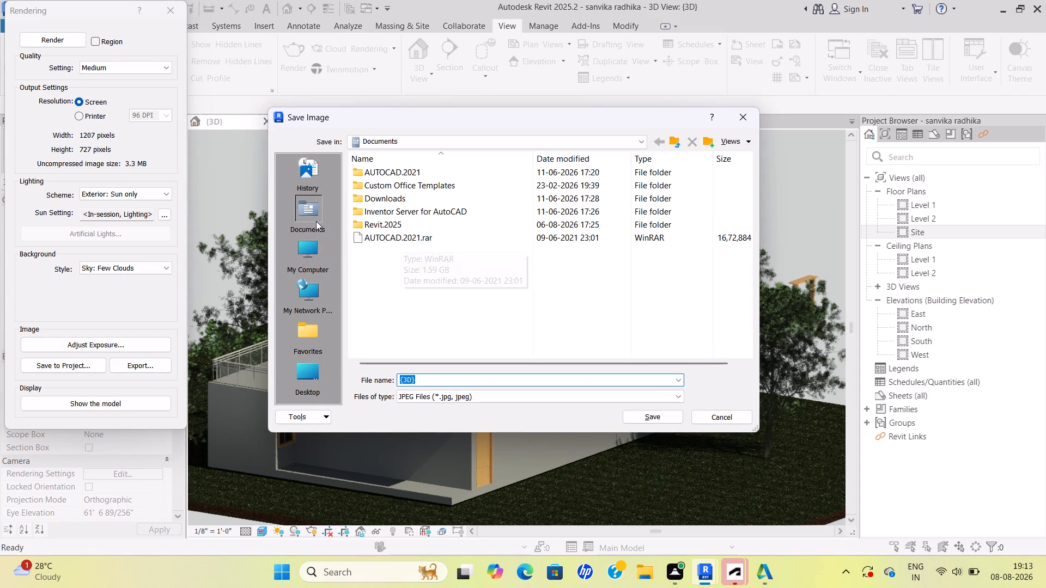
right_click(399, 279)
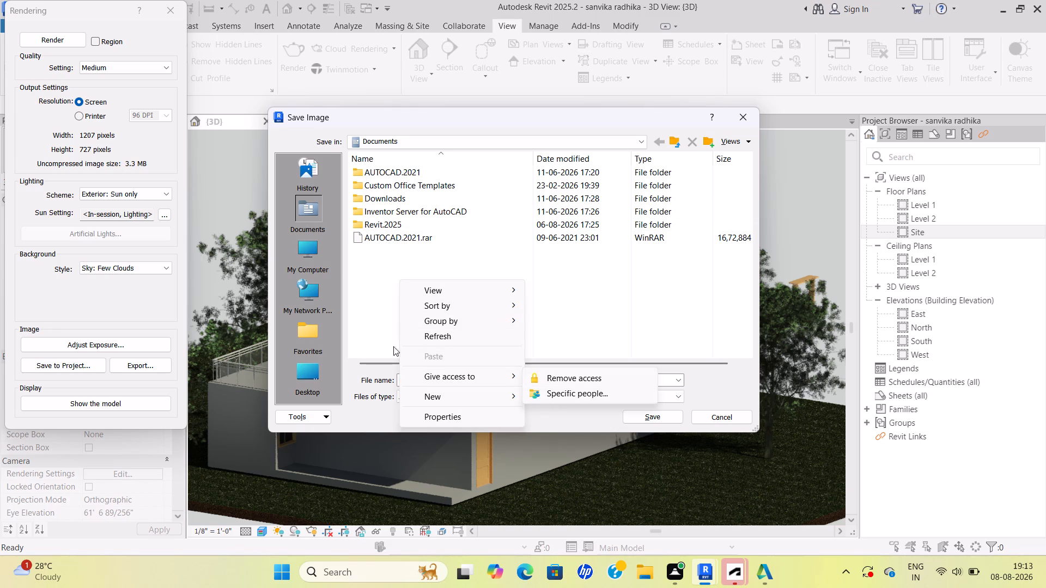
left_click(433, 393)
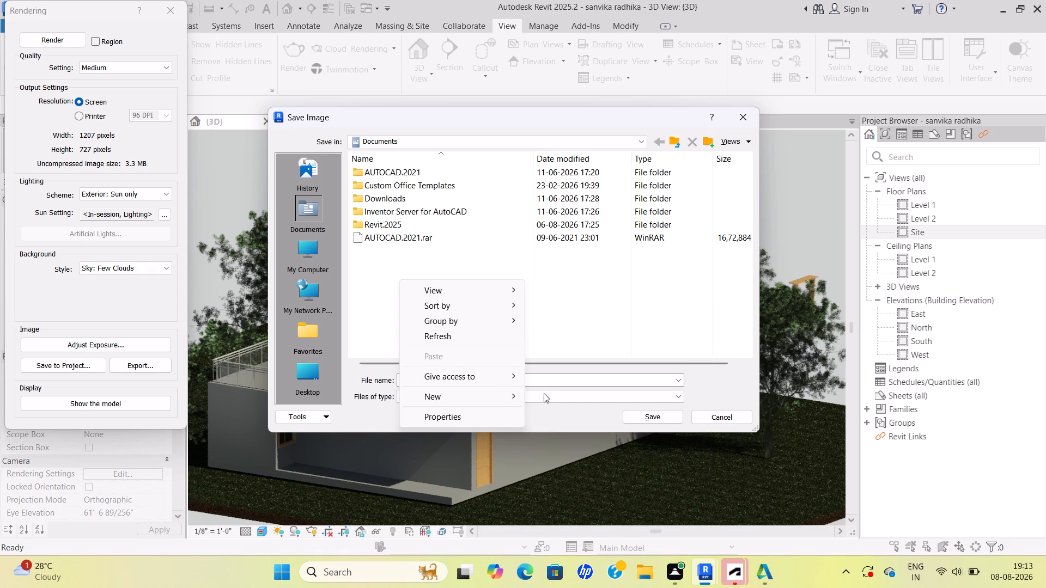
left_click(479, 398)
left_click(561, 401)
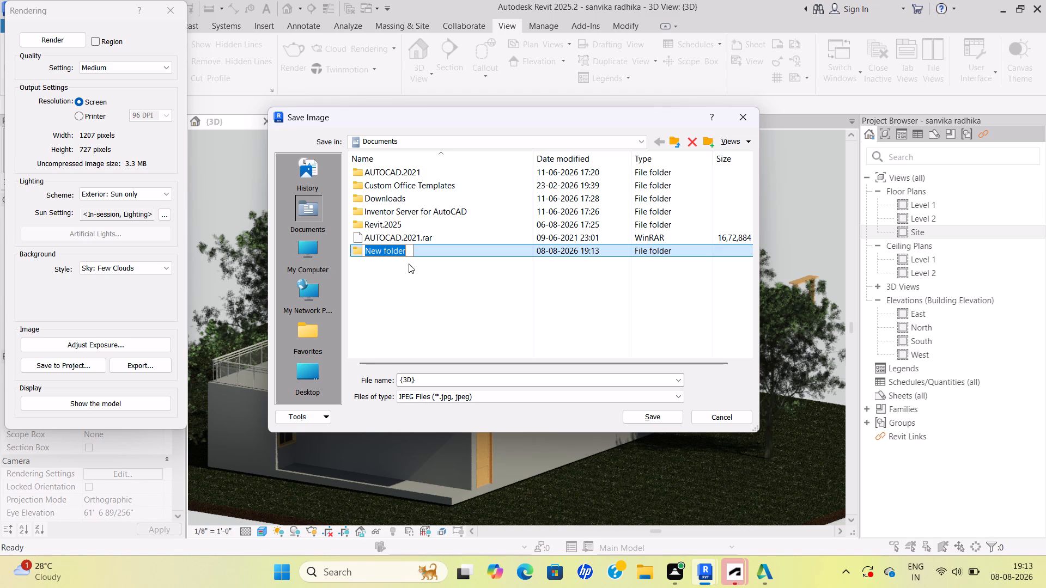
key("BackSpace")
key("BackSpace")
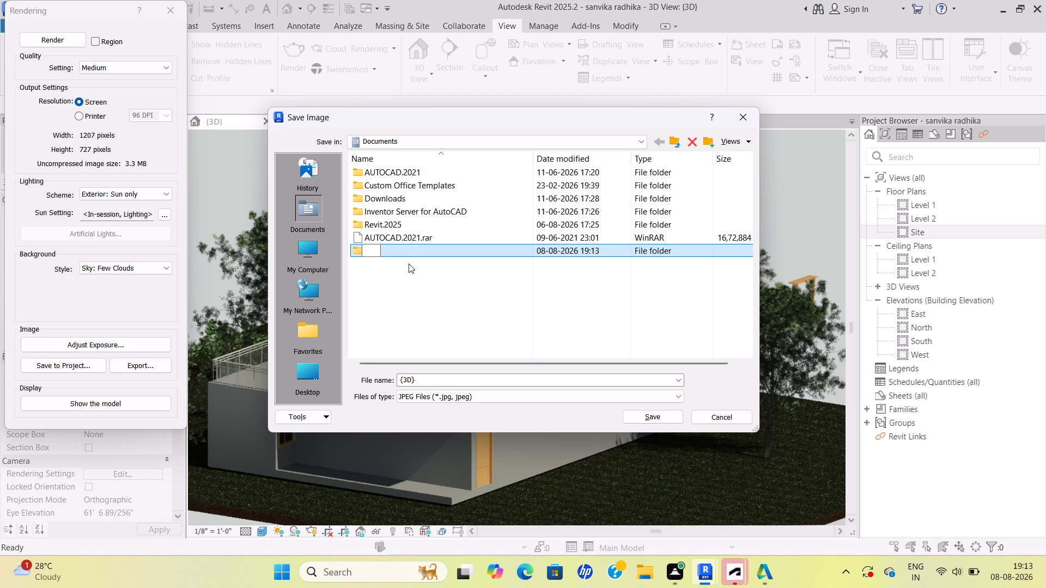
type("in")
type("tern")
type("ship")
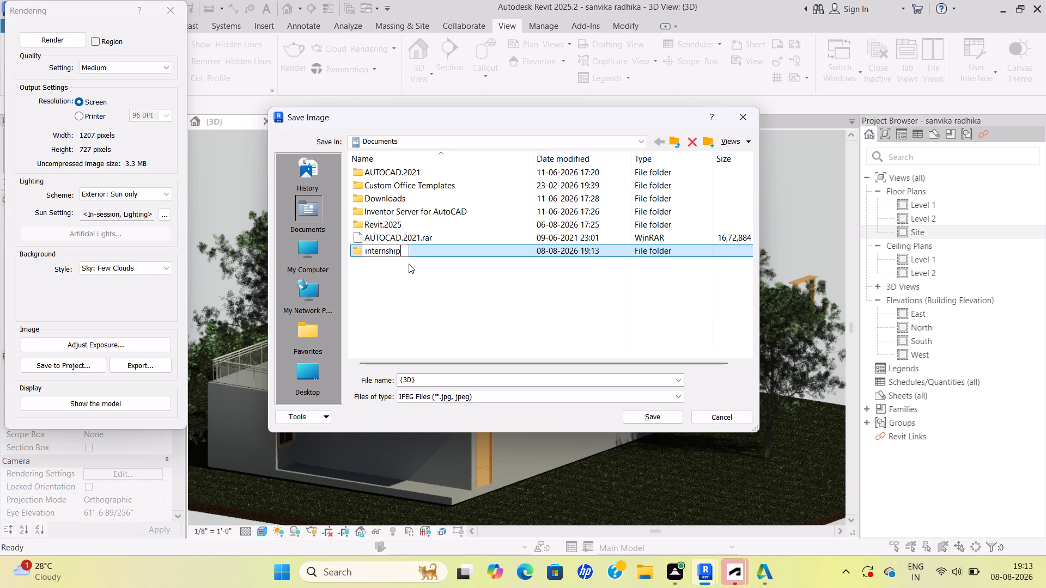
key("space")
type("rivit")
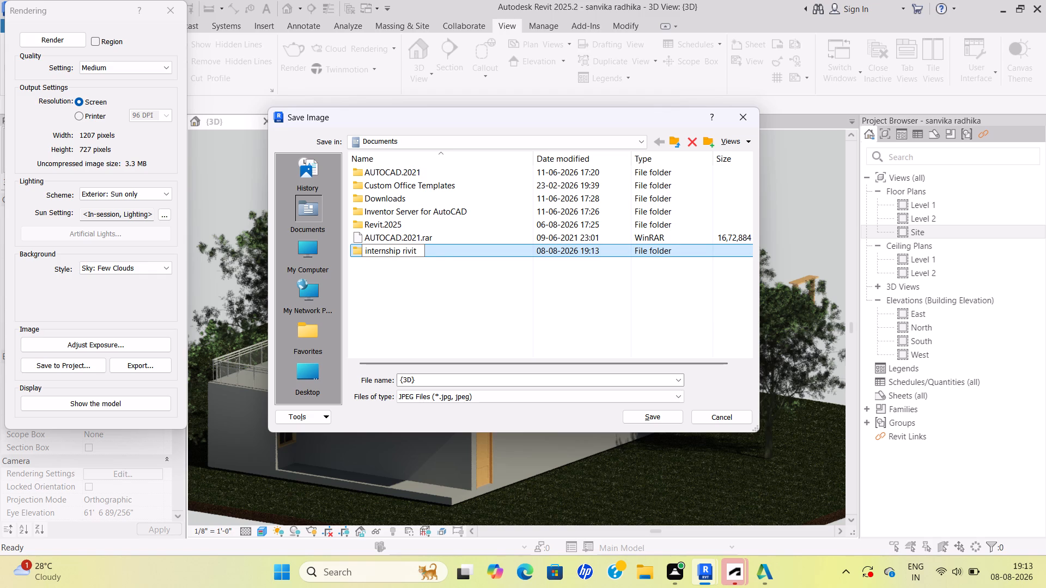
key("BackSpace")
left_click(409, 251)
key("BackSpace")
type("ev")
key("BackSpace")
left_click(419, 252)
key("t")
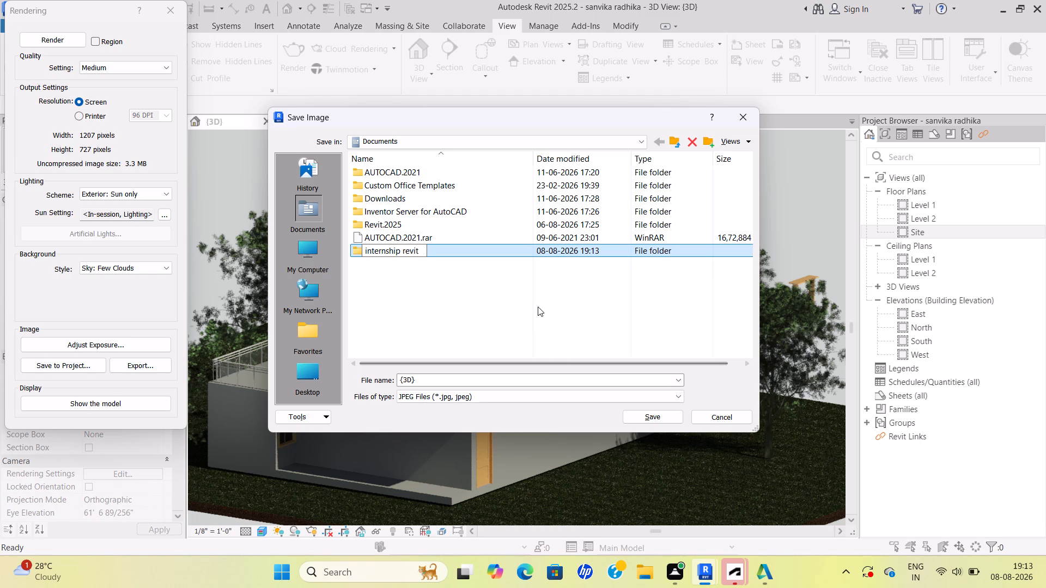
left_click(646, 414)
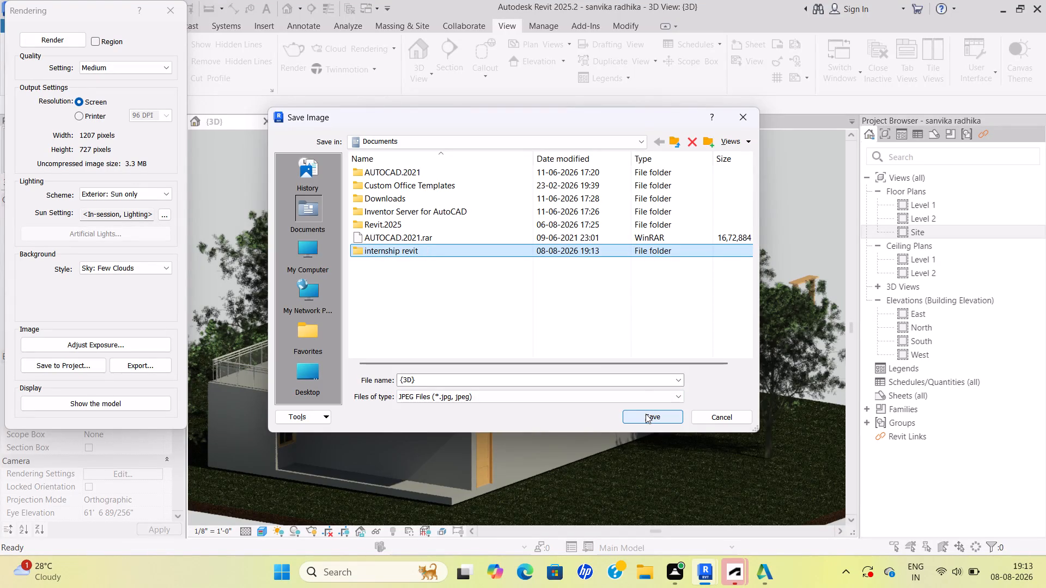
Save the exported render as a JPEG under its default name in the internship revit folder.
double_click(434, 252)
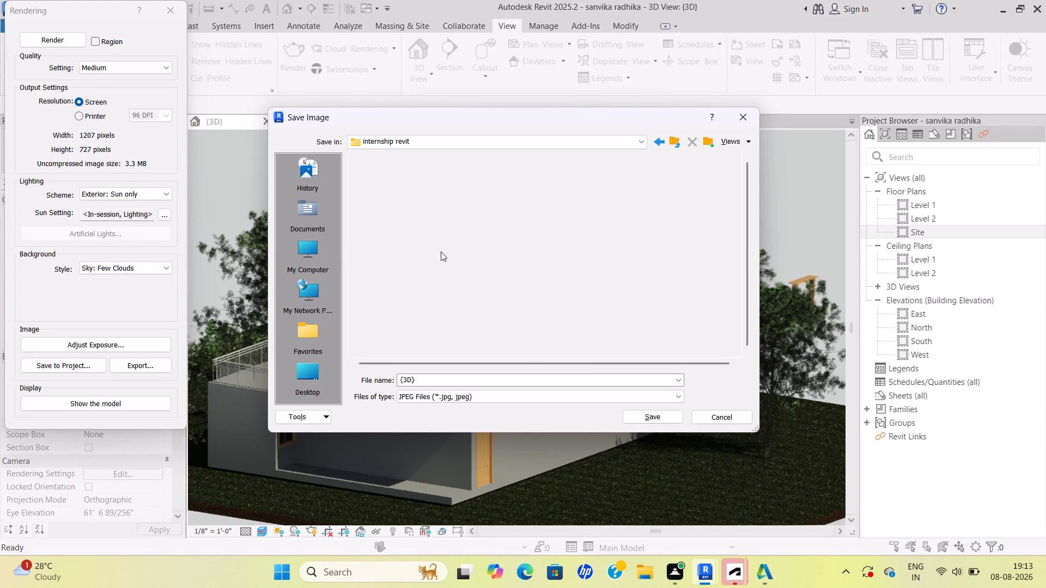
left_click(642, 414)
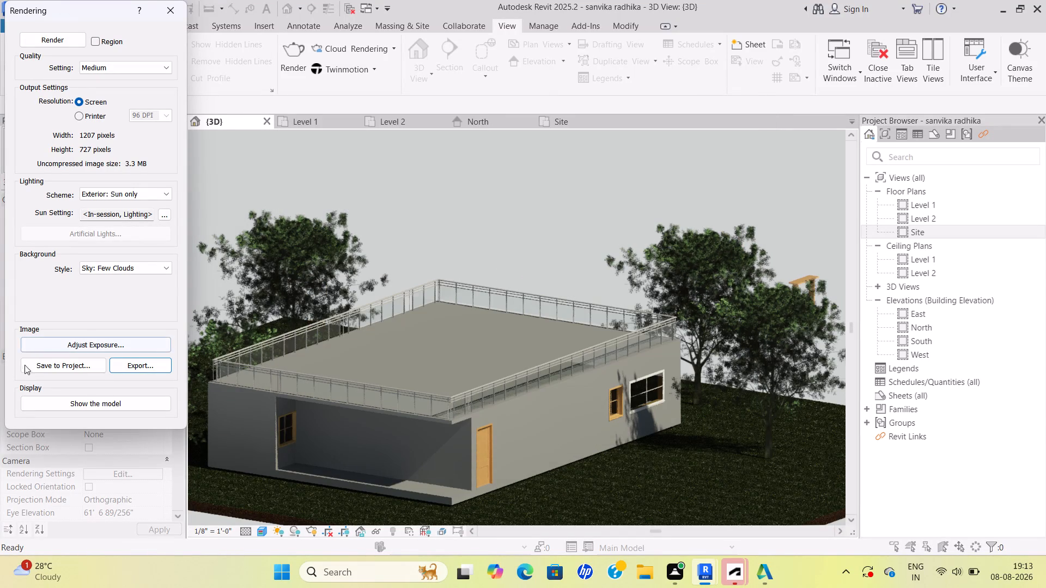
Save the rendered image to the project under its default name.
left_click(41, 362)
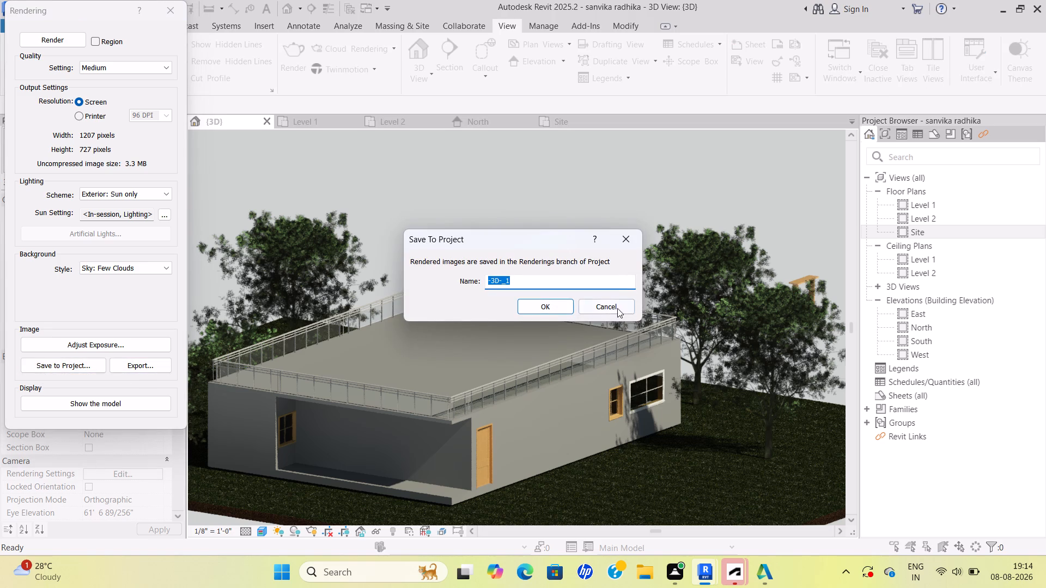
left_click(548, 309)
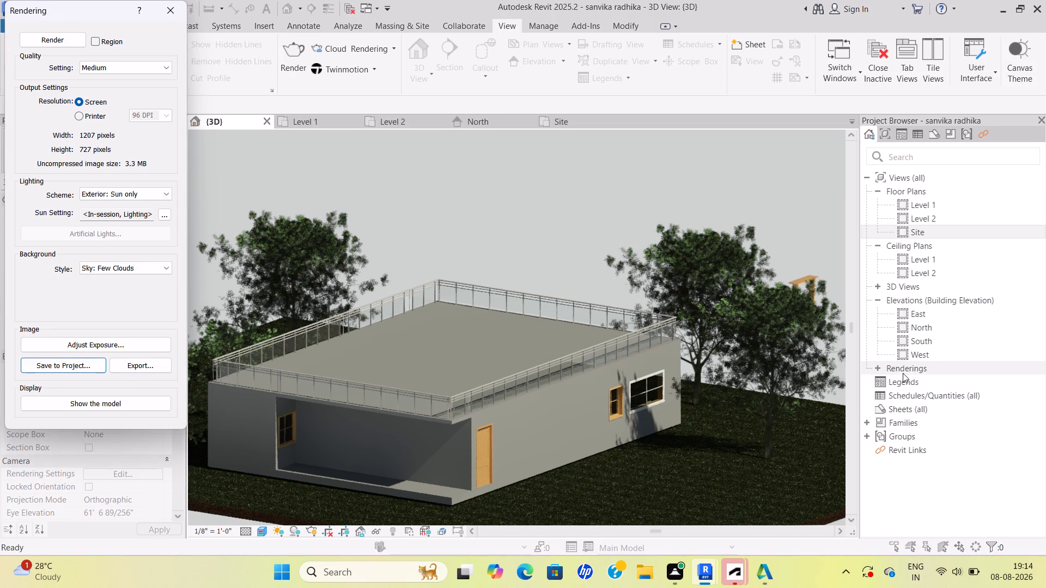
Create a new sheet with the E1 30 x 42 Horizontal titleblock.
left_click(912, 410)
right_click(894, 412)
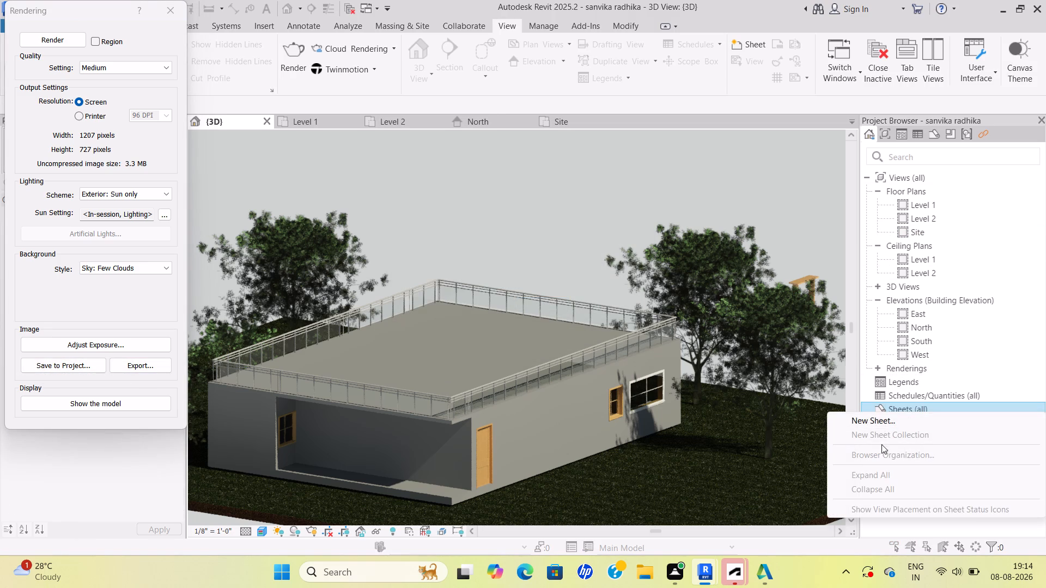
left_click(873, 425)
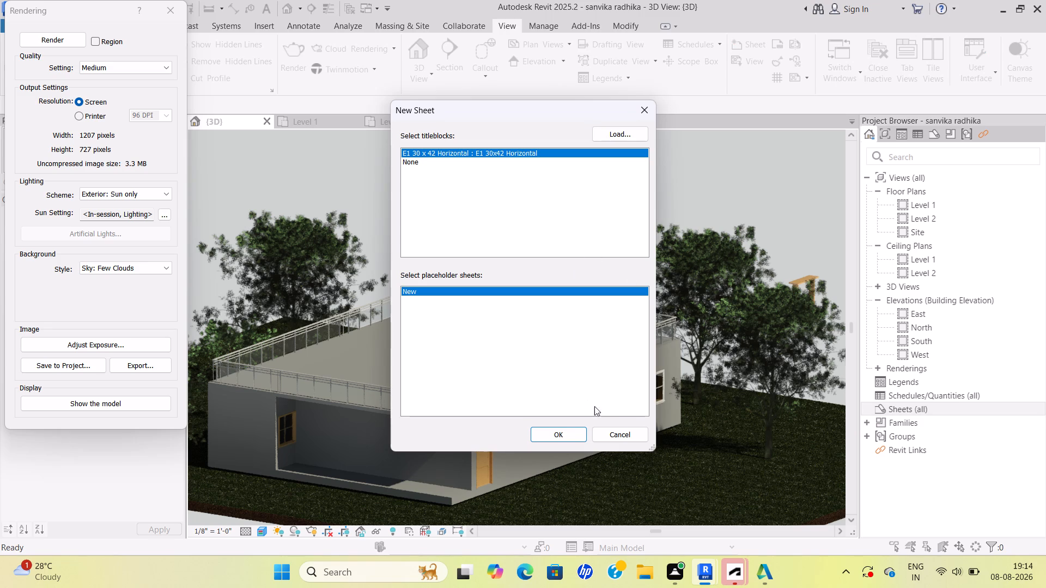
left_click(568, 432)
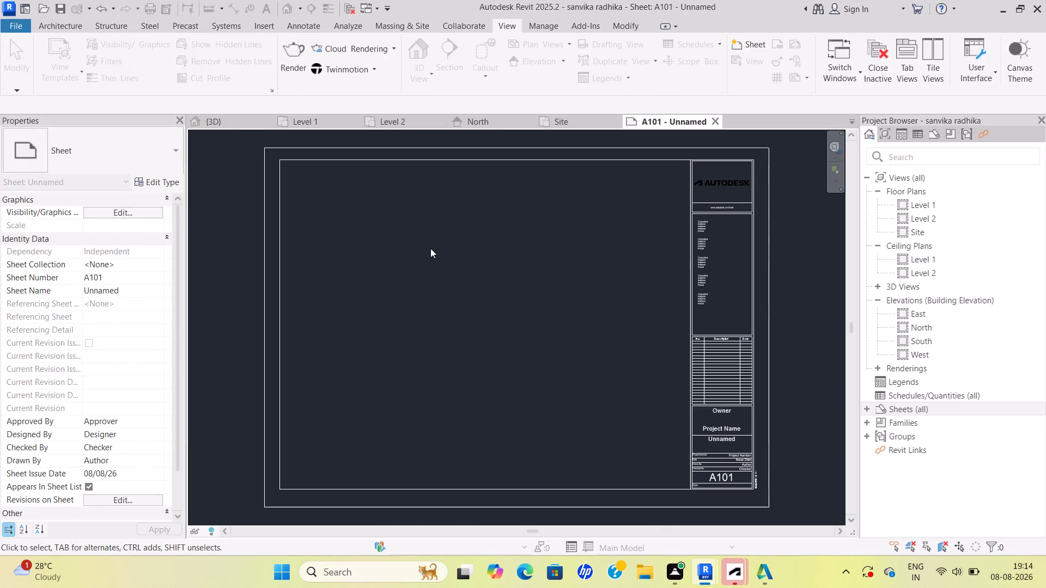
Place the Level 1 floor plan on the new sheet, inside the frame beside the title block.
scroll(428, 246, "down", 2)
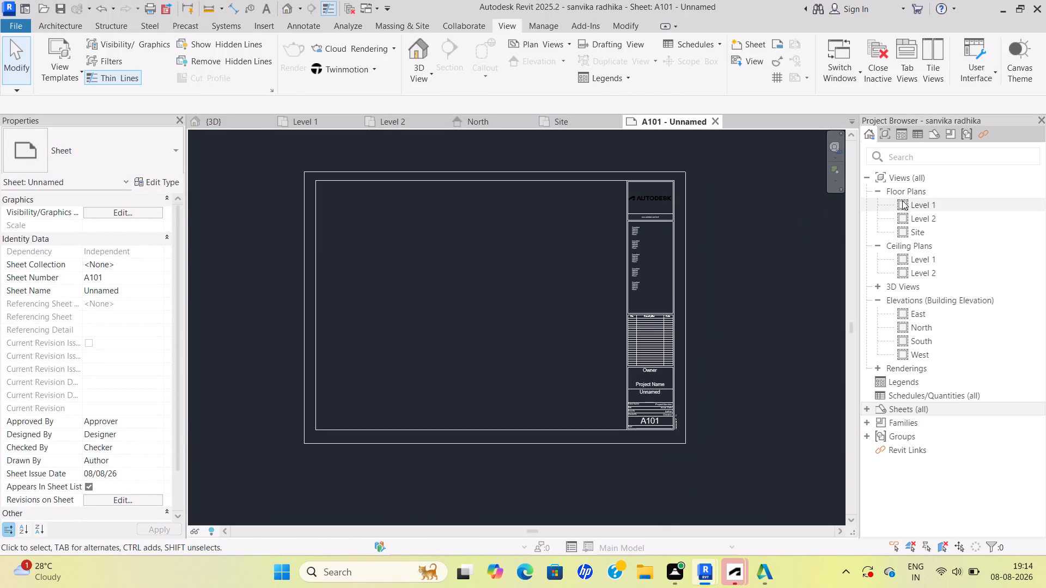
left_click(907, 204)
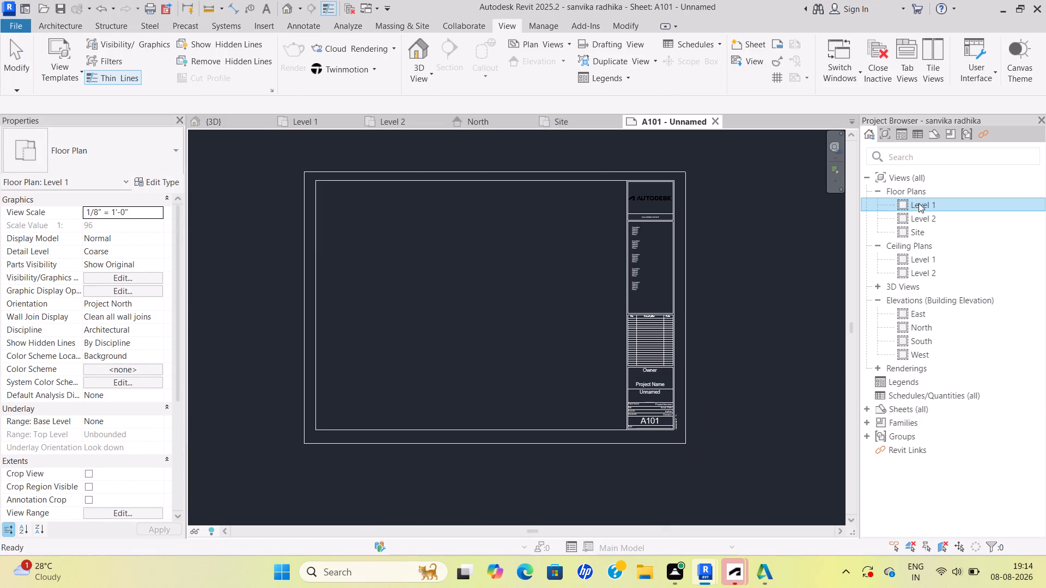
left_click_drag(919, 203, 497, 301)
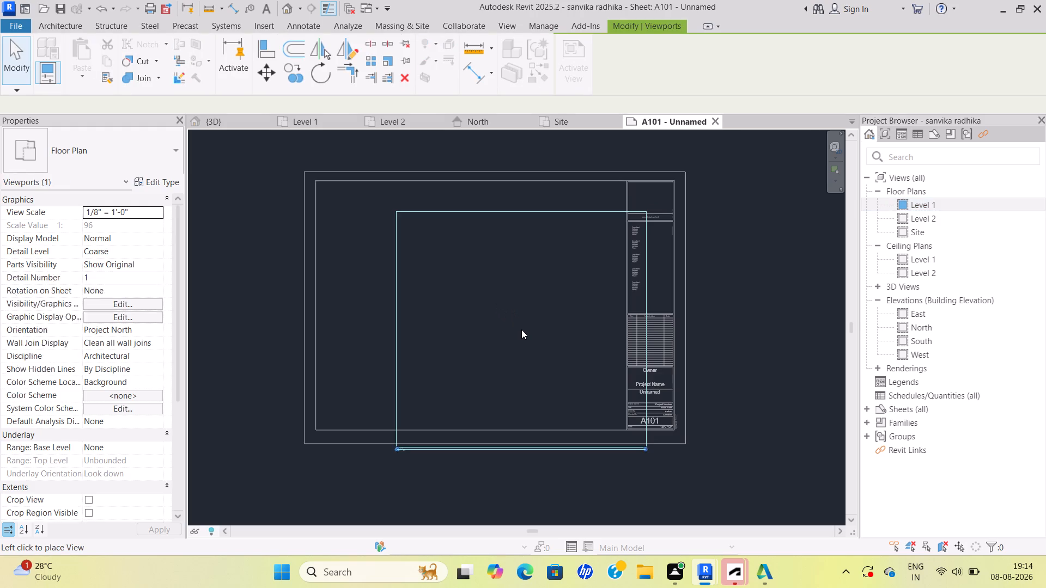
scroll(447, 240, "down", 1)
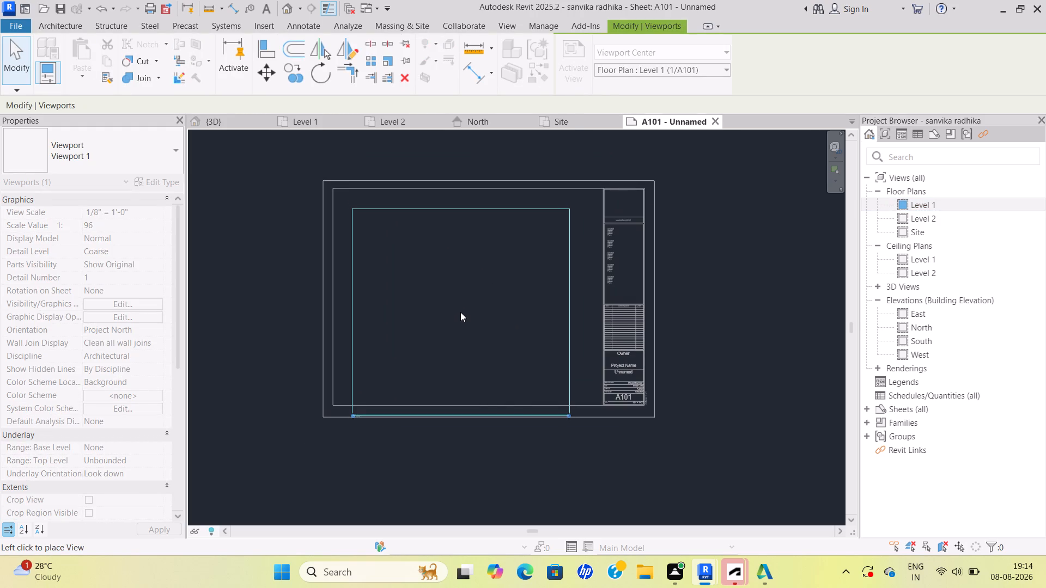
left_click(460, 312)
Turn on Crop View, Crop Region Visible and Annotation Crop for the Level 1 viewport on the sheet.
scroll(527, 327, "up", 3)
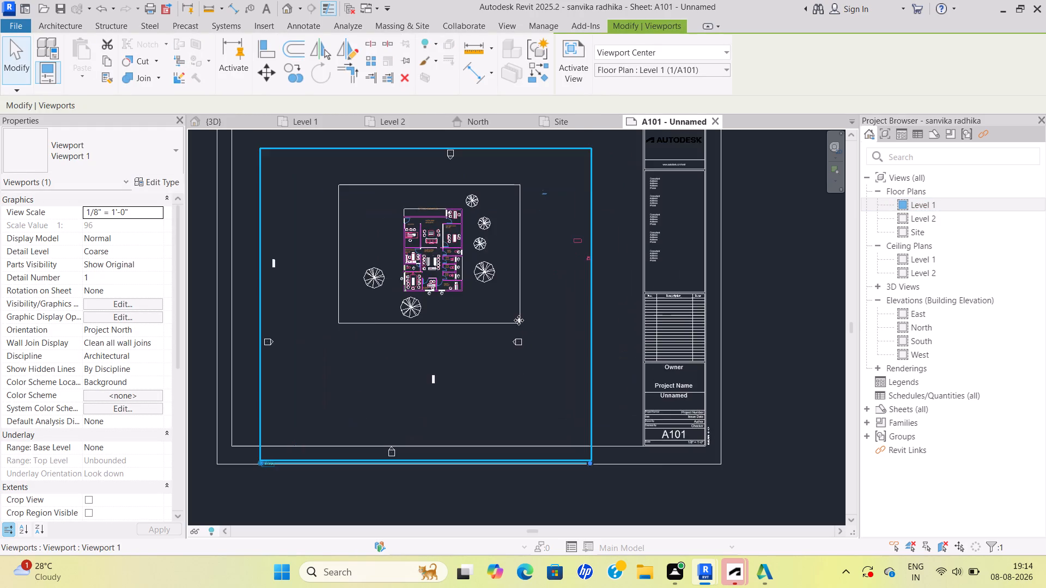
scroll(516, 317, "up", 1)
middle_click_drag(519, 323, 528, 359)
scroll(488, 347, "down", 3)
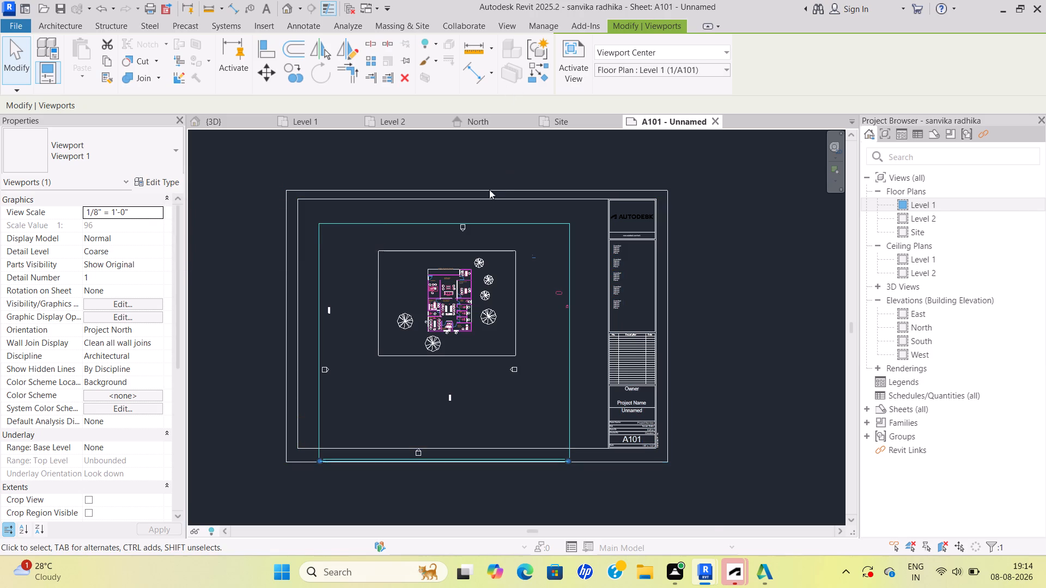
scroll(484, 205, "up", 2)
middle_click_drag(624, 260, 612, 215)
scroll(106, 409, "down", 5)
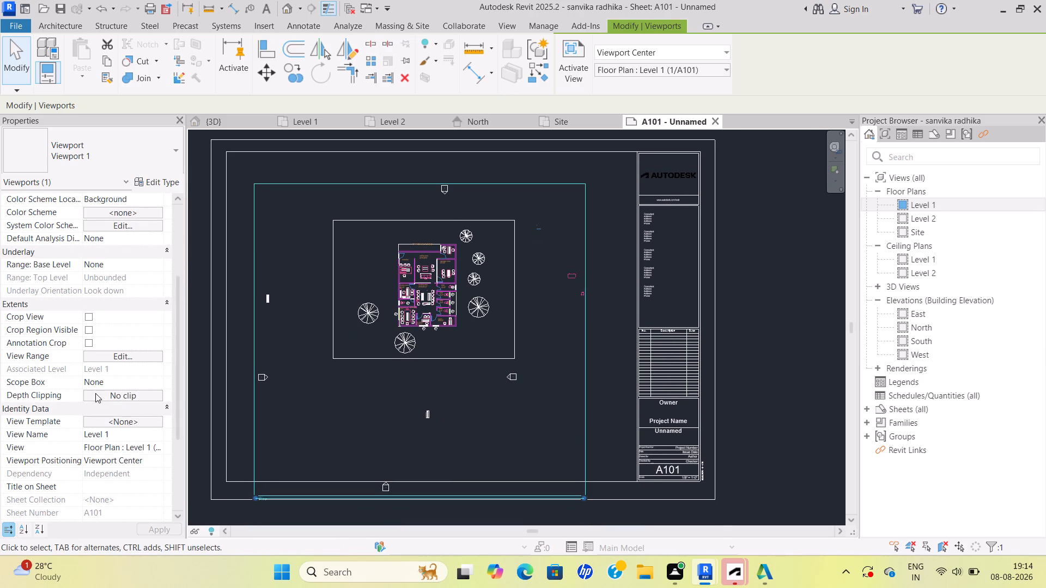
left_click(89, 318)
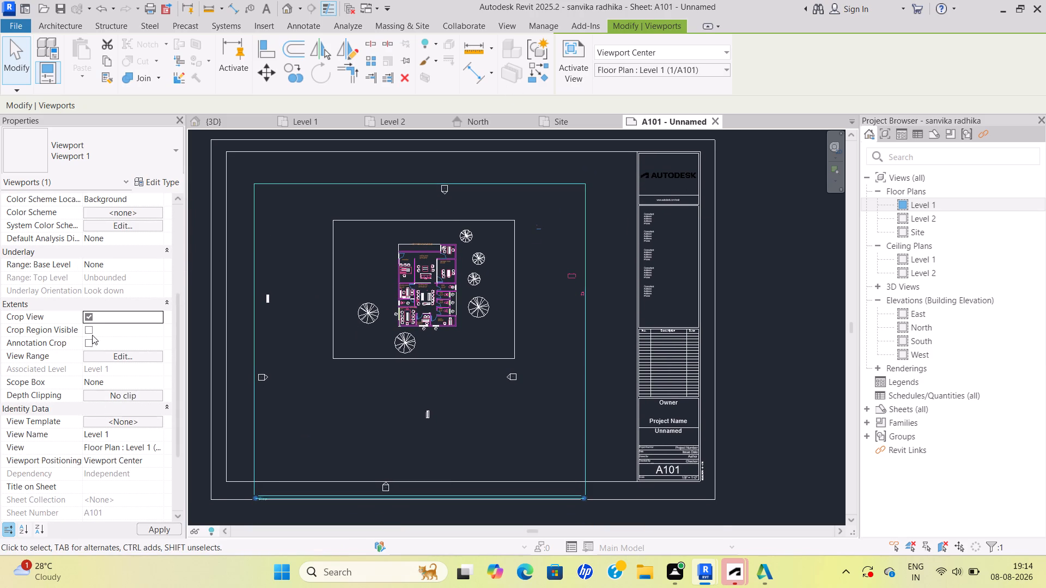
left_click(93, 332)
left_click(88, 345)
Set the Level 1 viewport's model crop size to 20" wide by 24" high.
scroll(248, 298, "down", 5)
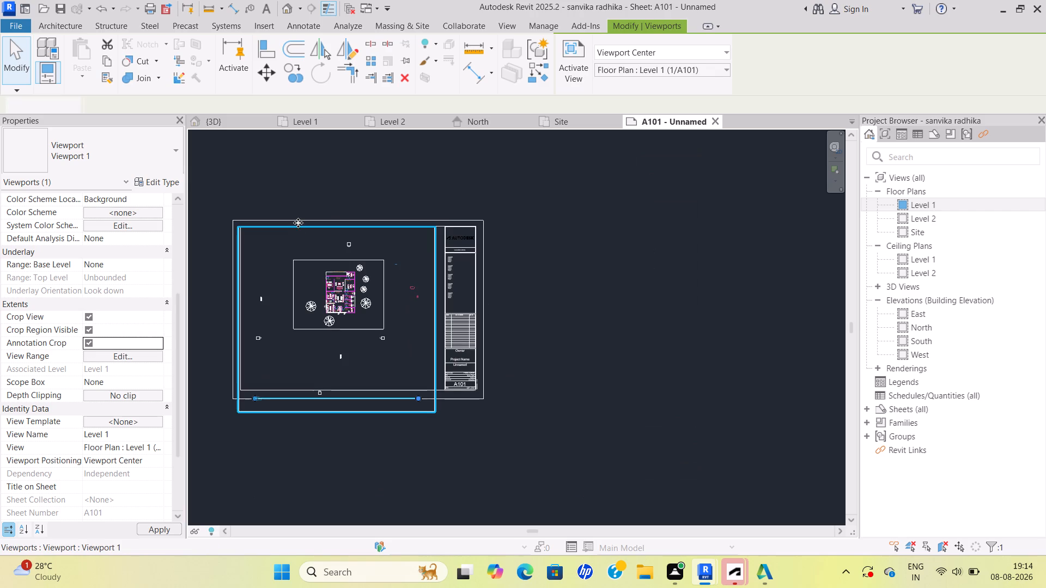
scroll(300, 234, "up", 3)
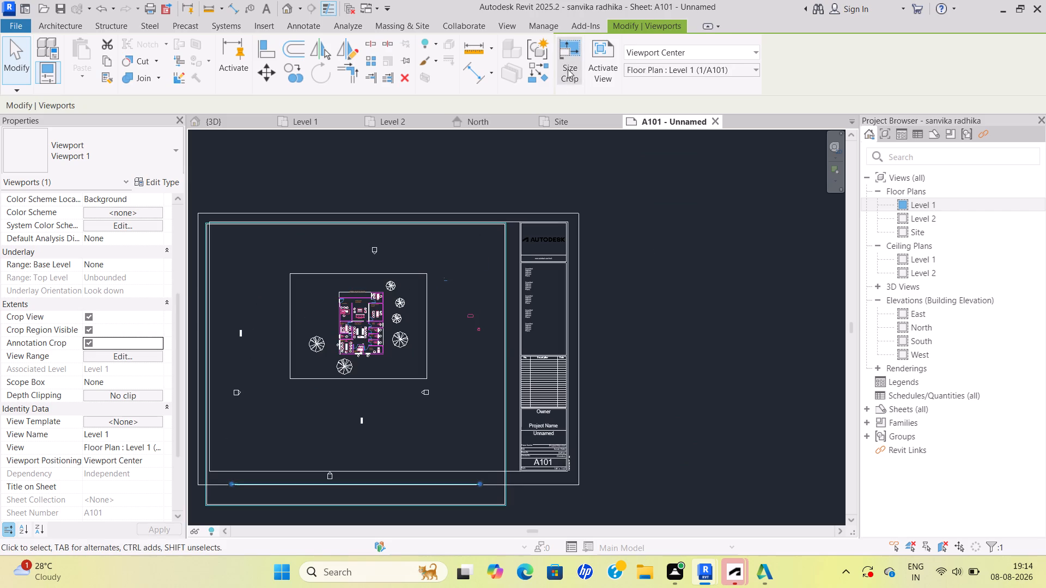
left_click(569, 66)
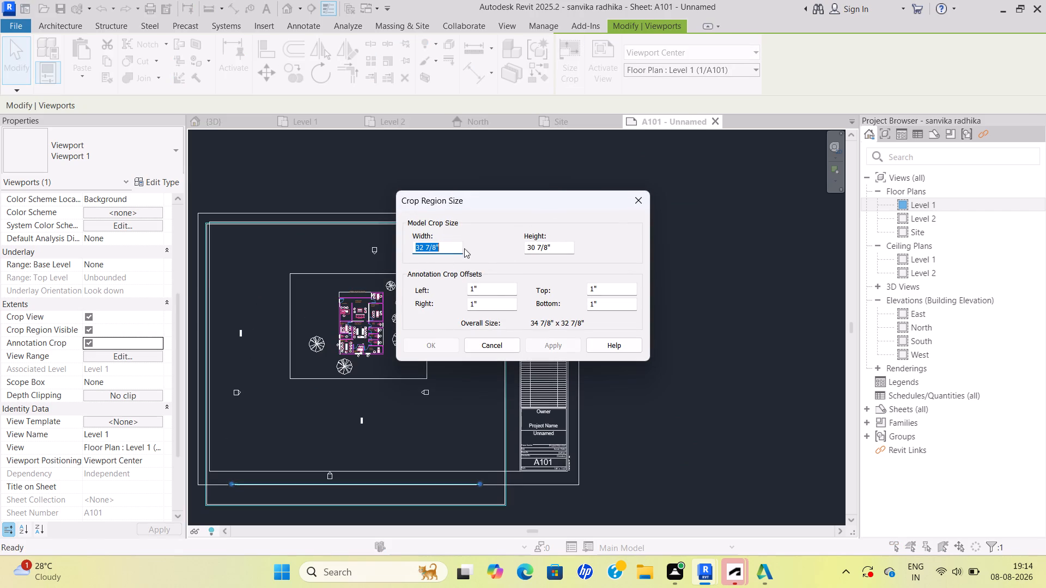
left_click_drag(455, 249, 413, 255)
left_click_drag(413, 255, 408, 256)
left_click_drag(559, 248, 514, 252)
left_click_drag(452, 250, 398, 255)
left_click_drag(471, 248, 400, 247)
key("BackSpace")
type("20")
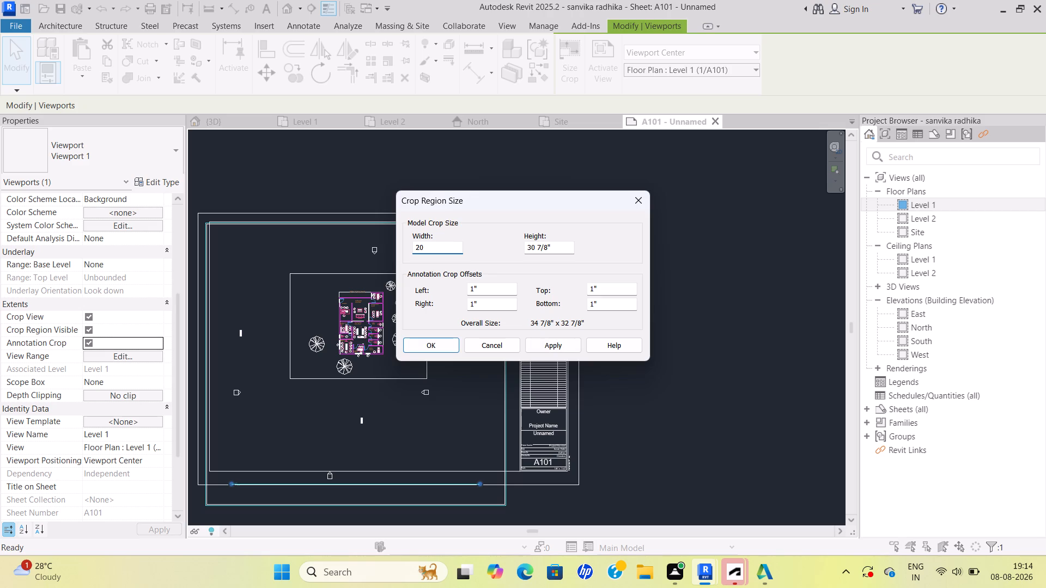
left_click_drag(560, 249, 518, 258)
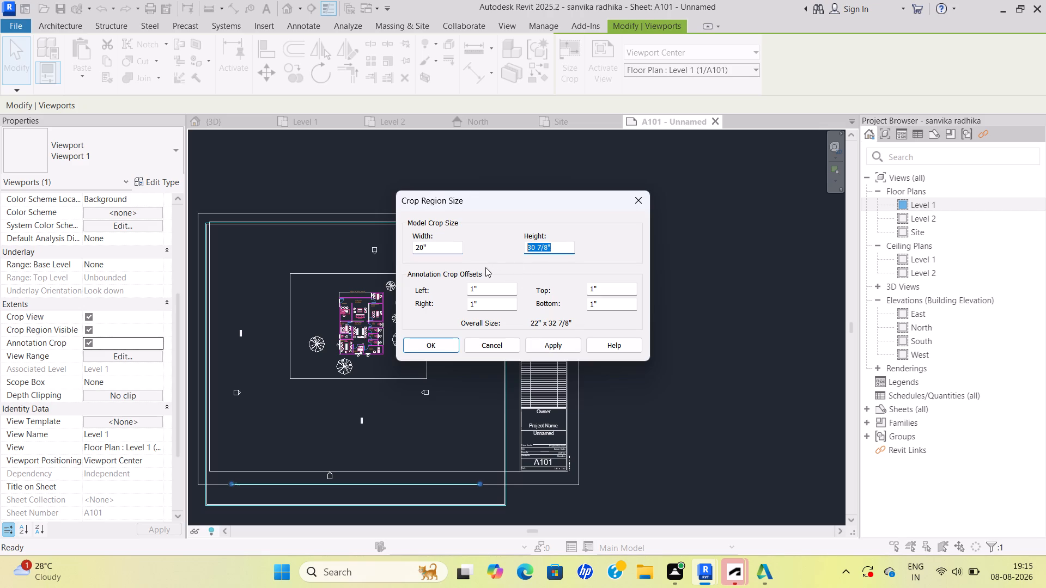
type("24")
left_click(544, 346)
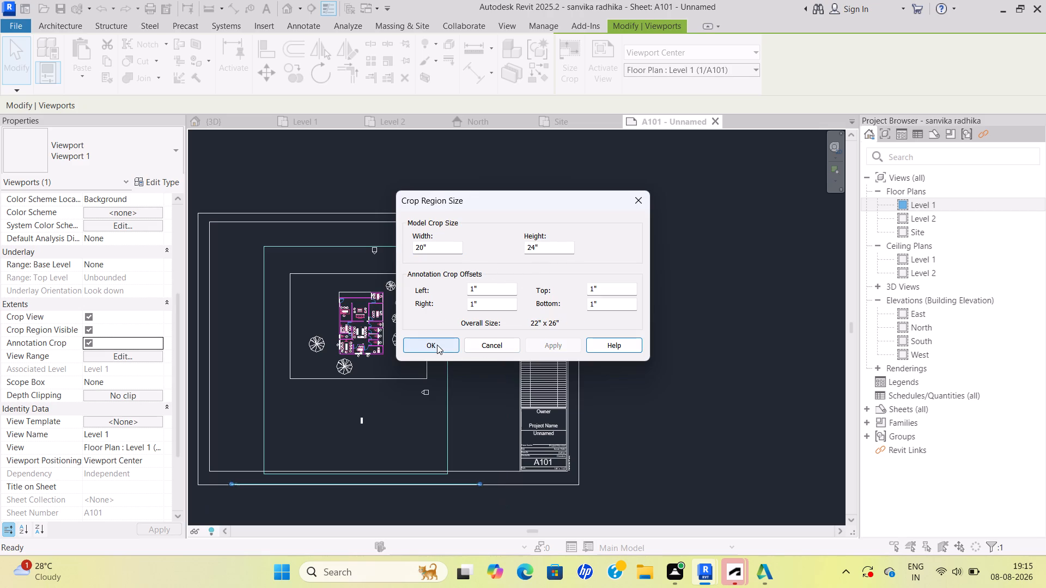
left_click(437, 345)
Set the Level 1 viewport's model crop size to 10" wide by 10" high.
scroll(402, 344, "up", 2)
middle_click_drag(413, 291, 427, 289)
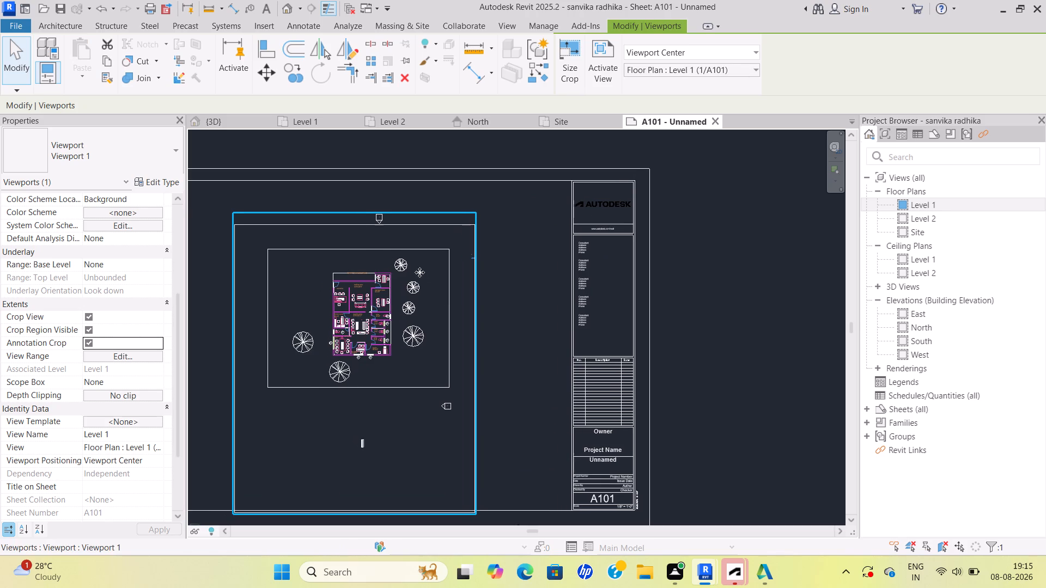
left_click_drag(382, 211, 382, 225)
scroll(338, 221, "up", 3)
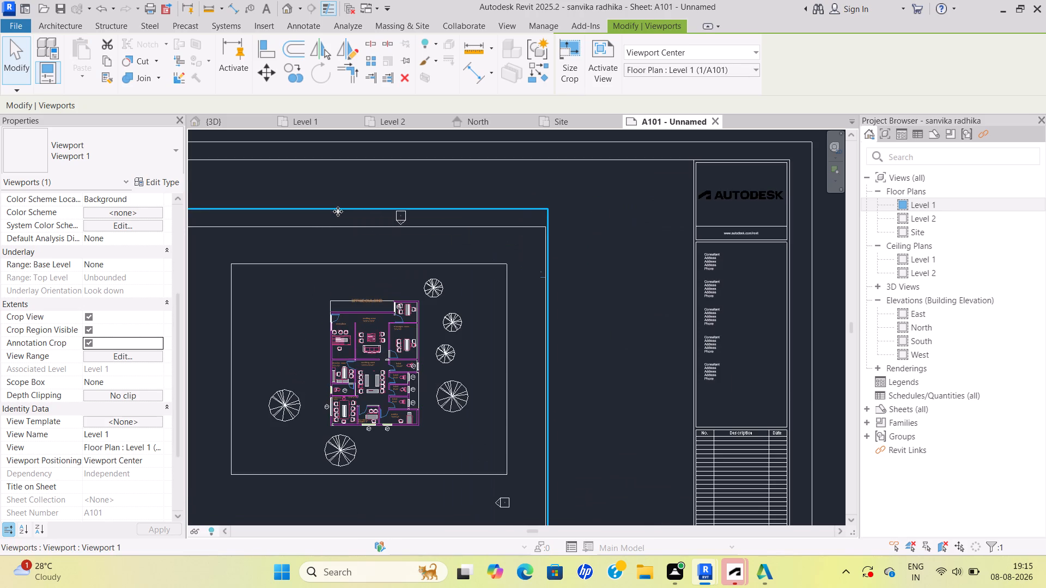
scroll(358, 206, "down", 3)
middle_click_drag(478, 336, 484, 277)
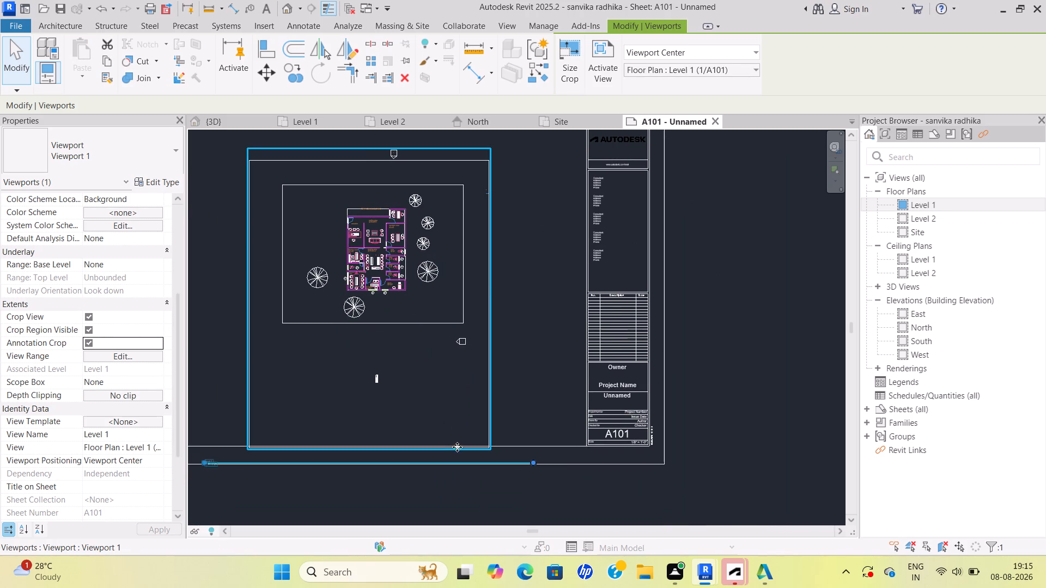
left_click(569, 75)
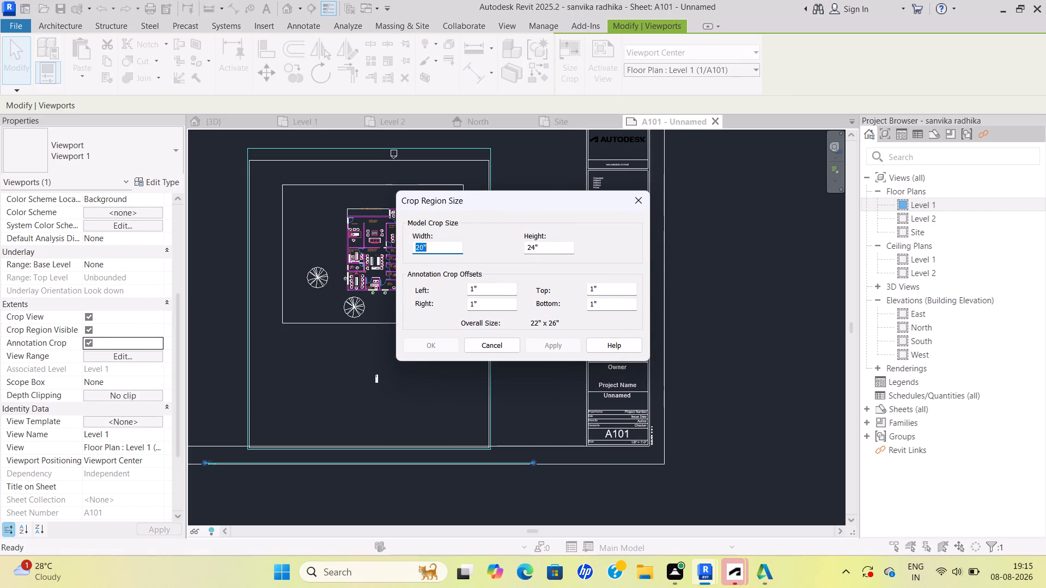
left_click_drag(451, 246, 380, 248)
key("BackSpace")
type("10")
left_click_drag(544, 246, 510, 255)
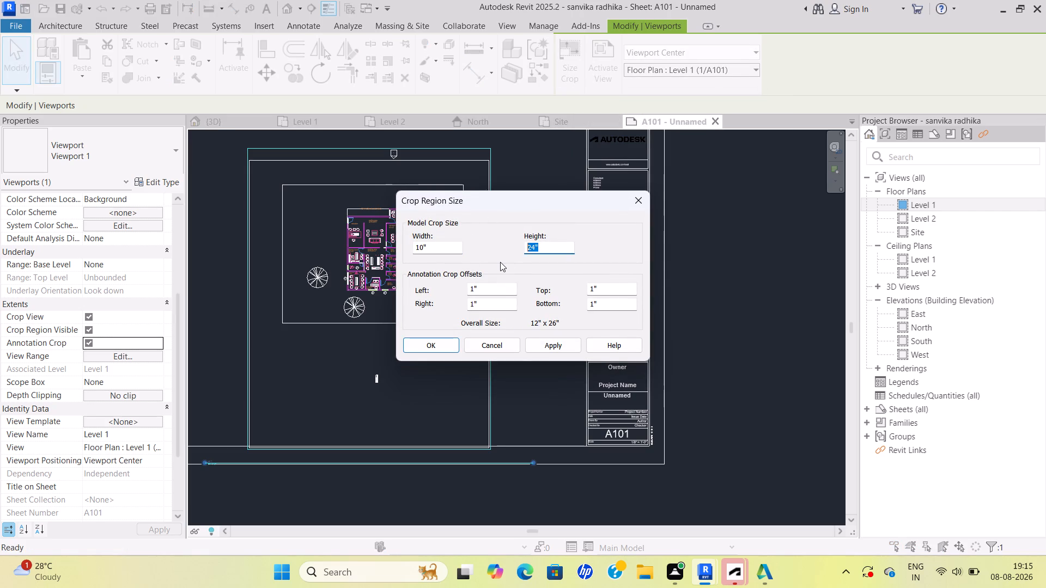
type("10")
left_click(543, 338)
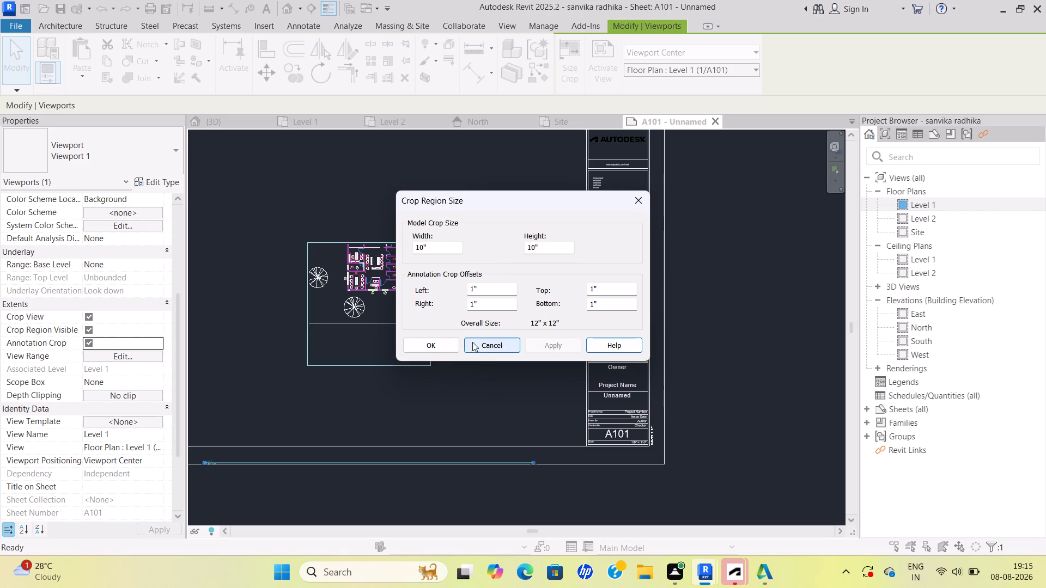
left_click(452, 344)
Move the cropped Level 1 viewport straight up on sheet A101.
scroll(421, 260, "up", 4)
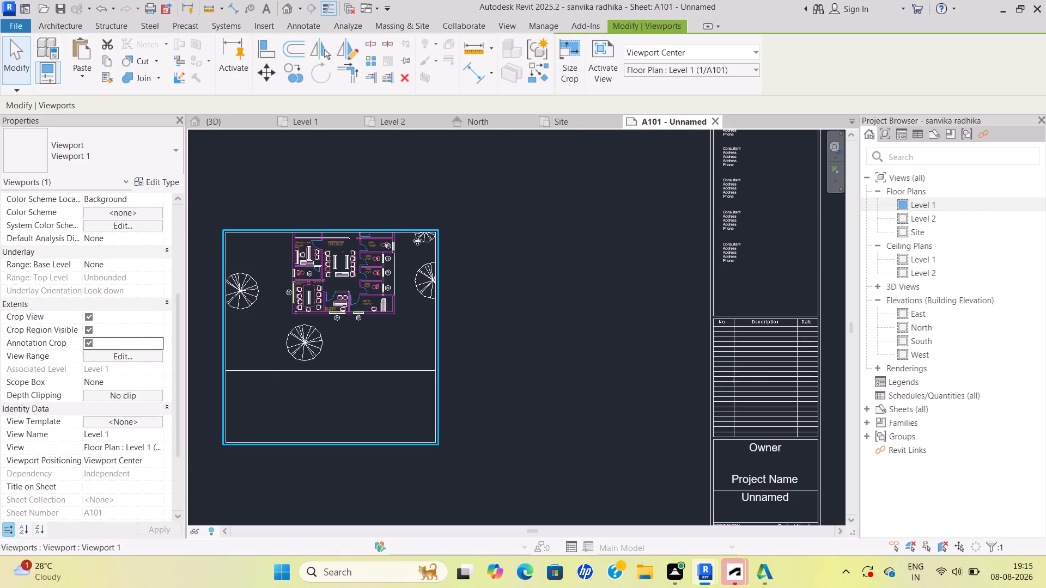
left_click(415, 232)
left_click_drag(412, 232, 407, 197)
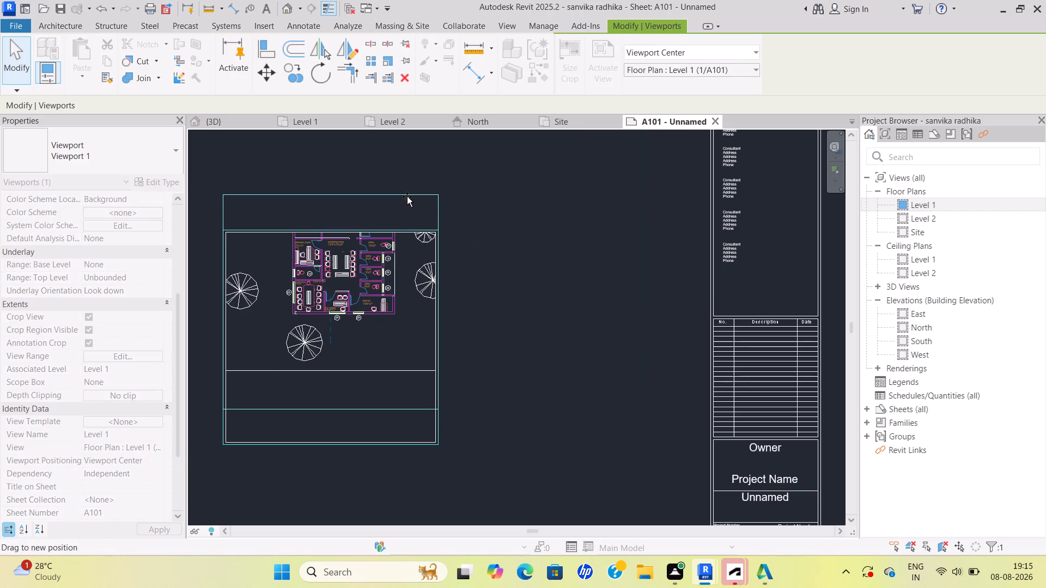
left_click_drag(407, 197, 407, 193)
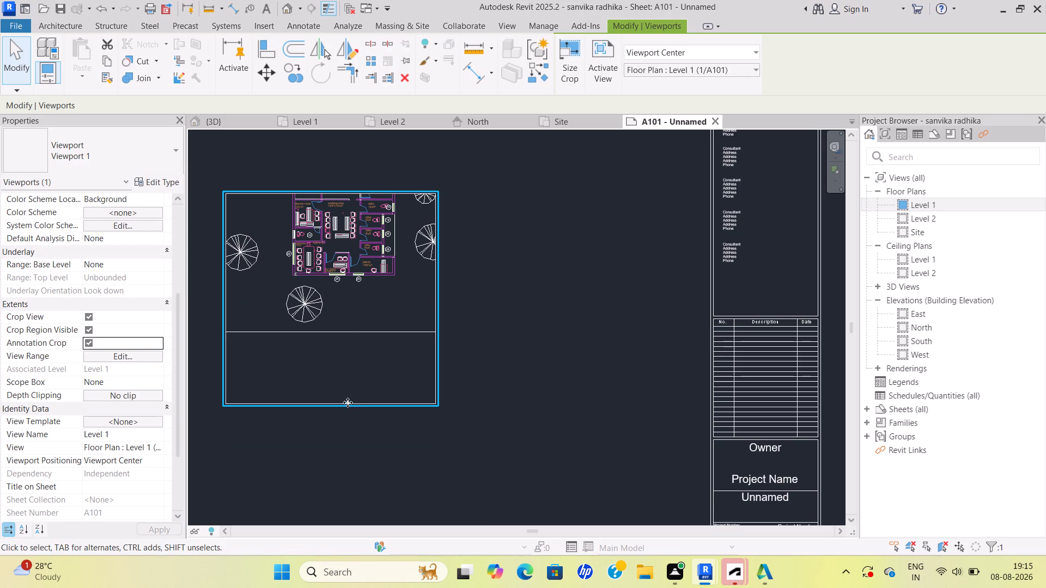
Activate the Level 1 viewport and edit its crop profile, moving the upper edge above the building and the lower edge about 12' below it.
left_click(347, 404)
double_click(353, 406)
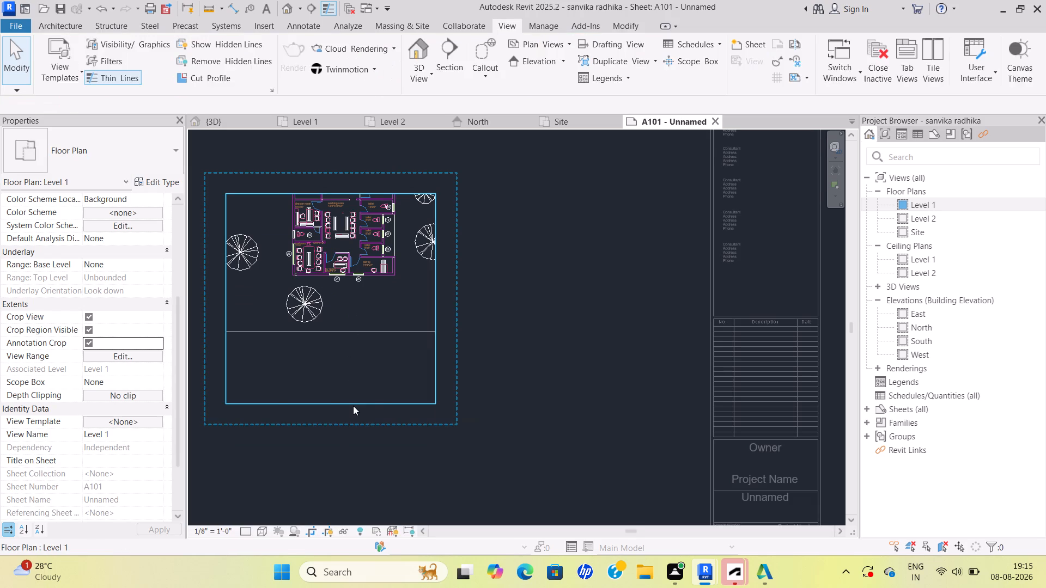
double_click(353, 406)
scroll(336, 198, "up", 1)
middle_click_drag(336, 198, 376, 248)
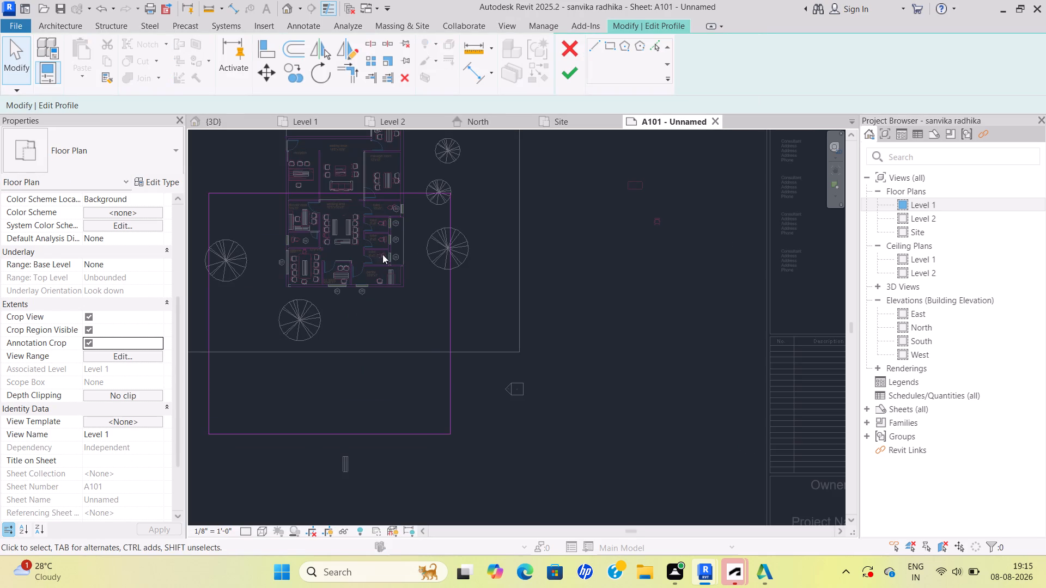
scroll(388, 259, "down", 4)
middle_click_drag(392, 270, 425, 332)
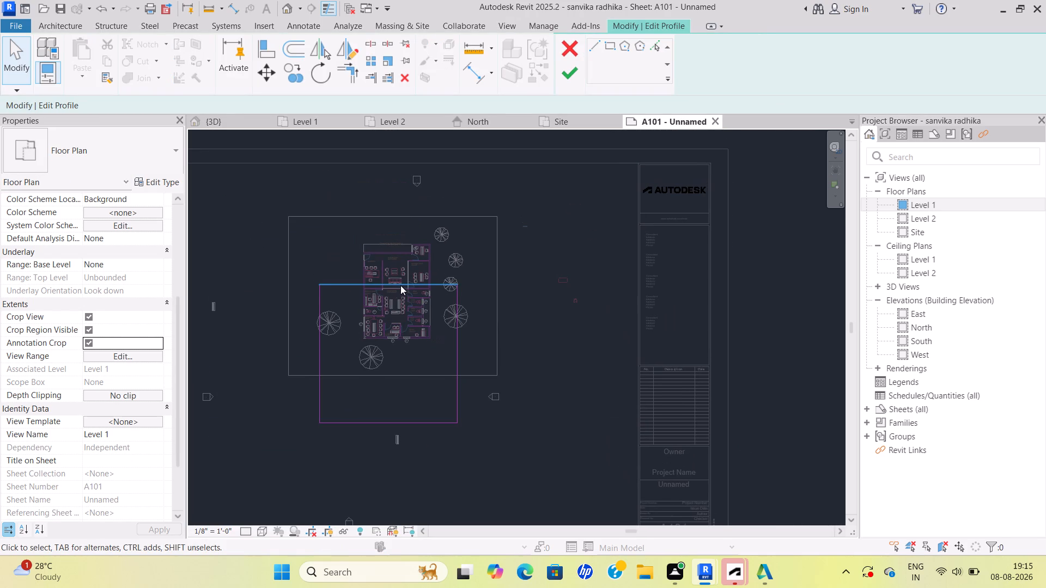
left_click(400, 285)
left_click_drag(402, 287, 402, 235)
left_click(406, 423)
left_click_drag(400, 424, 407, 358)
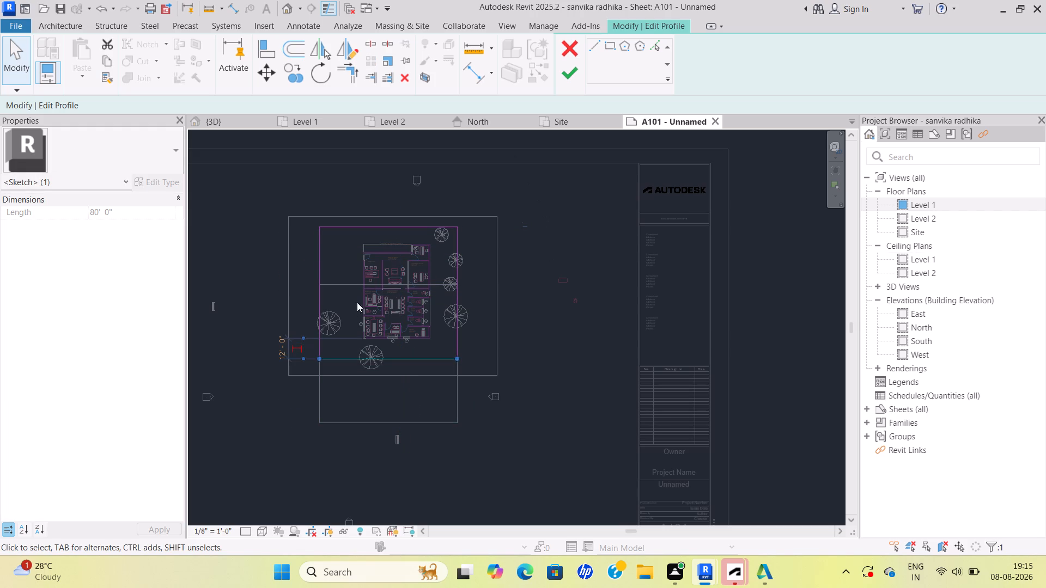
Move the crop profile's left edge to about 16' from the building and finish the crop edit.
left_click(315, 276)
left_click_drag(320, 290, 334, 289)
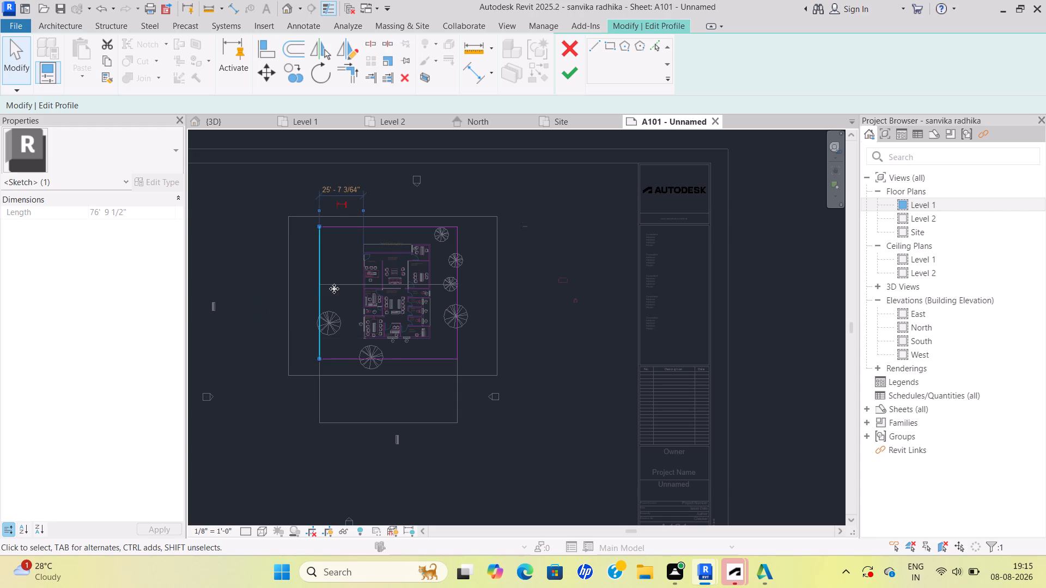
left_click_drag(334, 289, 336, 289)
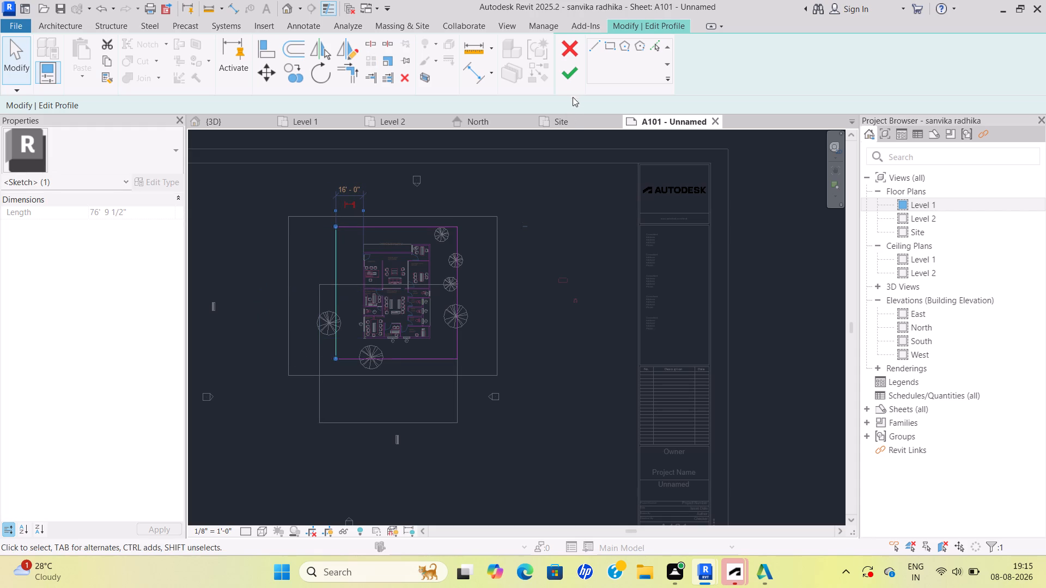
left_click(570, 80)
left_click(552, 253)
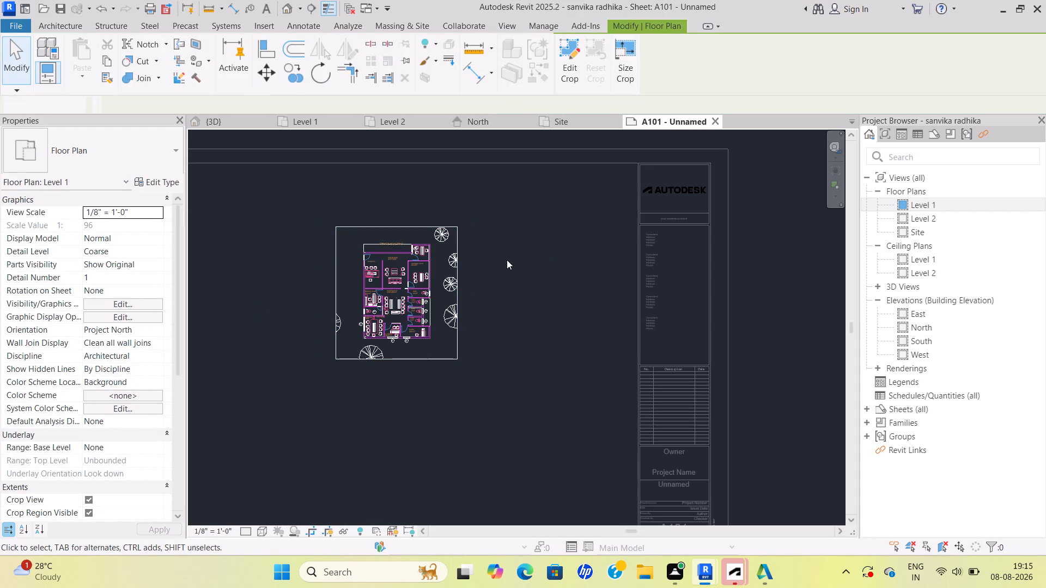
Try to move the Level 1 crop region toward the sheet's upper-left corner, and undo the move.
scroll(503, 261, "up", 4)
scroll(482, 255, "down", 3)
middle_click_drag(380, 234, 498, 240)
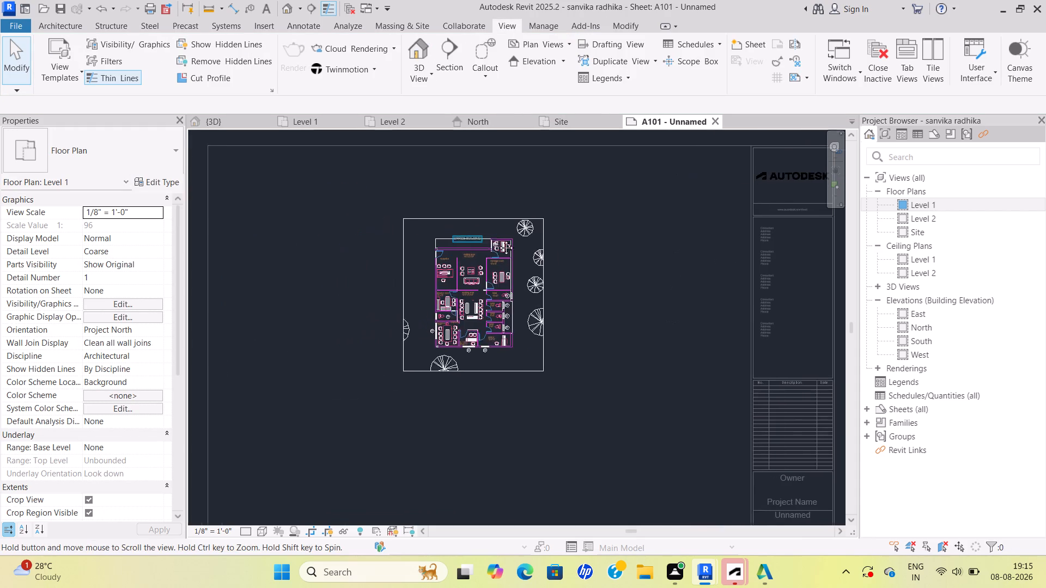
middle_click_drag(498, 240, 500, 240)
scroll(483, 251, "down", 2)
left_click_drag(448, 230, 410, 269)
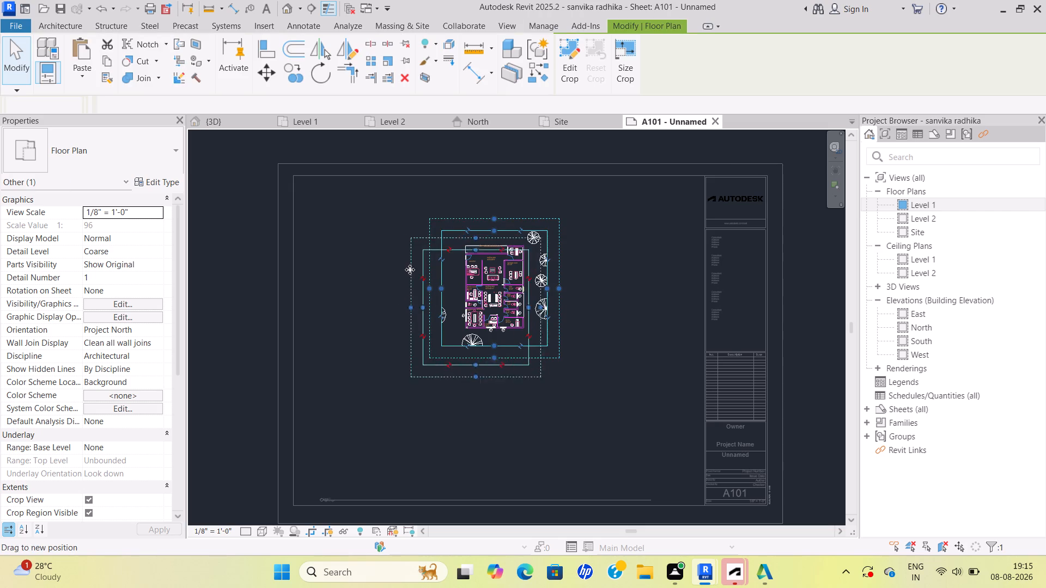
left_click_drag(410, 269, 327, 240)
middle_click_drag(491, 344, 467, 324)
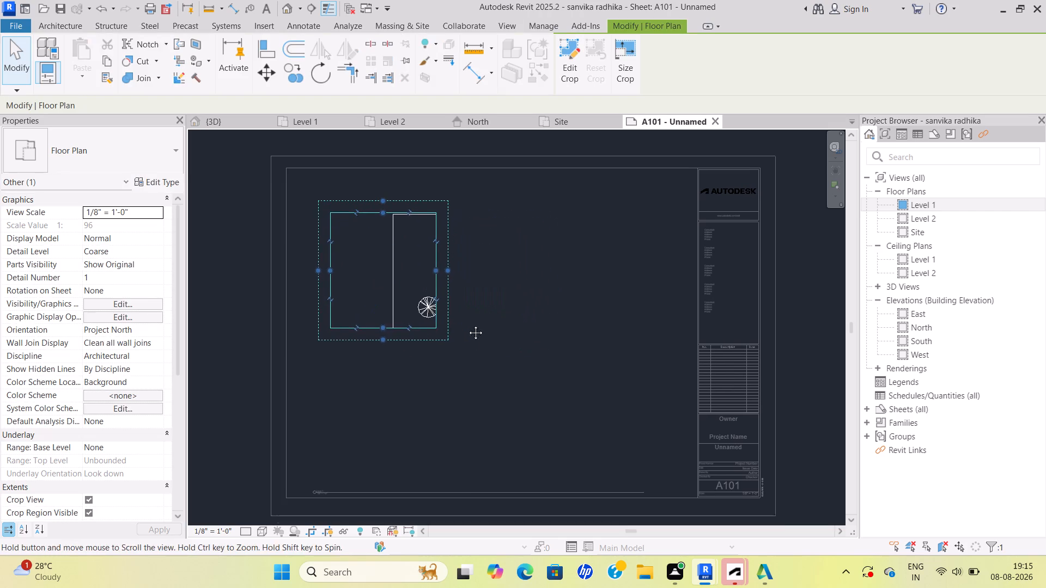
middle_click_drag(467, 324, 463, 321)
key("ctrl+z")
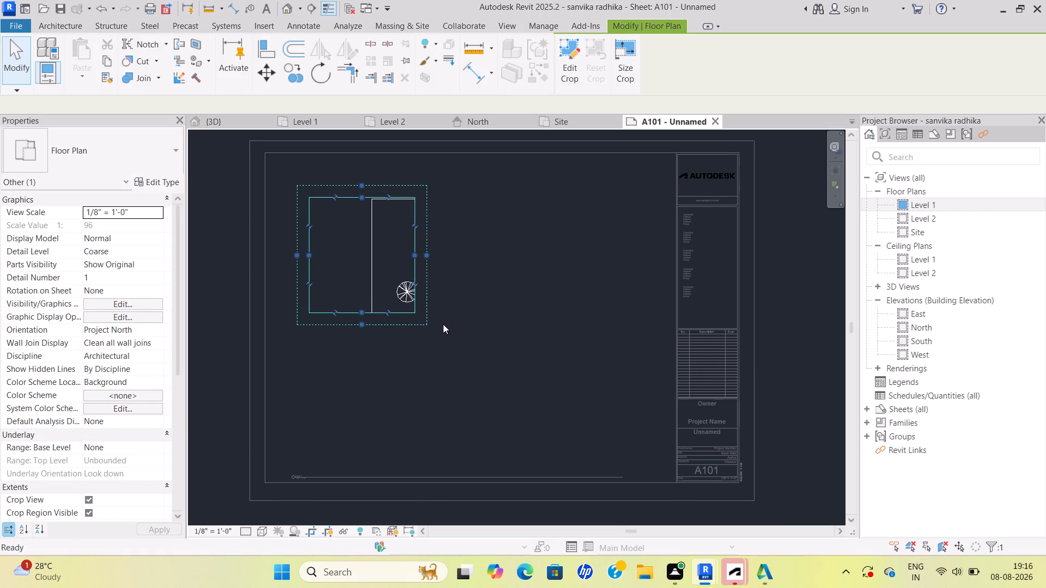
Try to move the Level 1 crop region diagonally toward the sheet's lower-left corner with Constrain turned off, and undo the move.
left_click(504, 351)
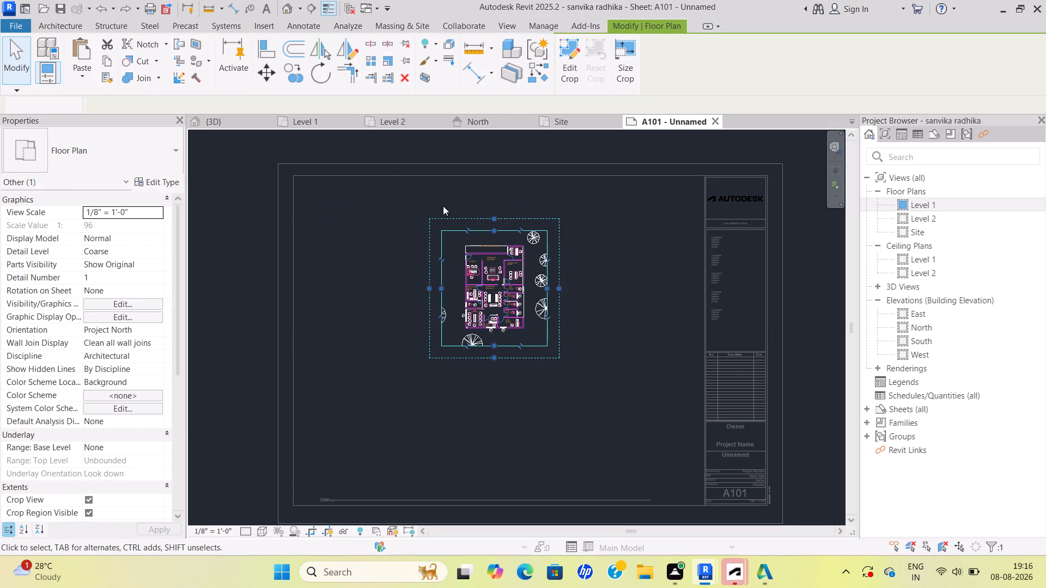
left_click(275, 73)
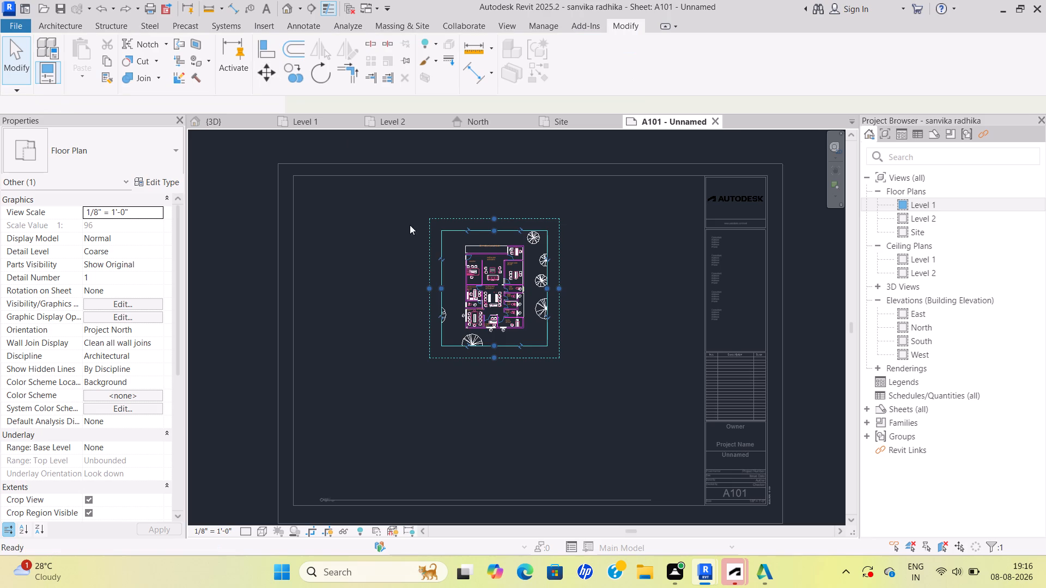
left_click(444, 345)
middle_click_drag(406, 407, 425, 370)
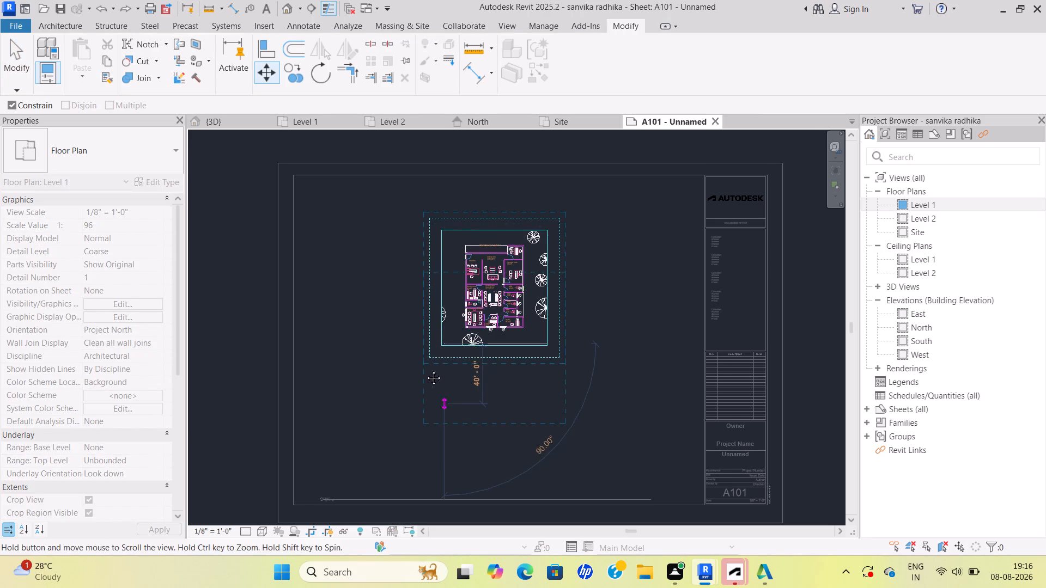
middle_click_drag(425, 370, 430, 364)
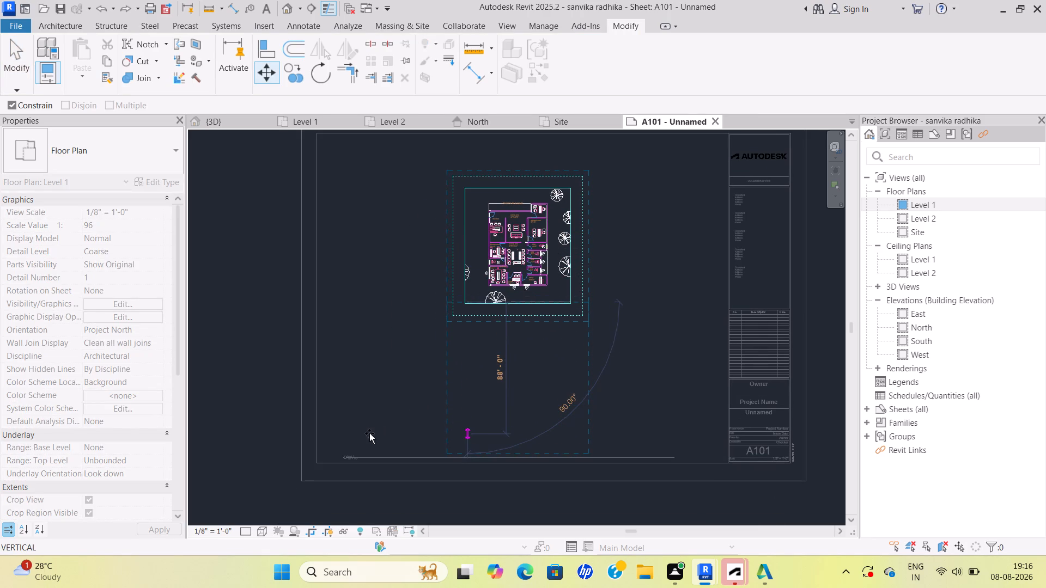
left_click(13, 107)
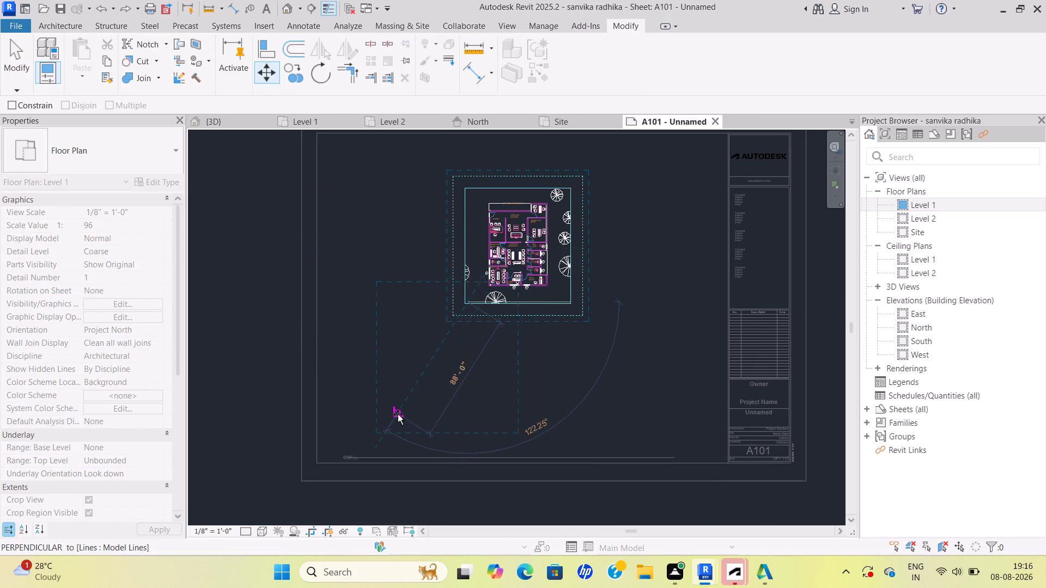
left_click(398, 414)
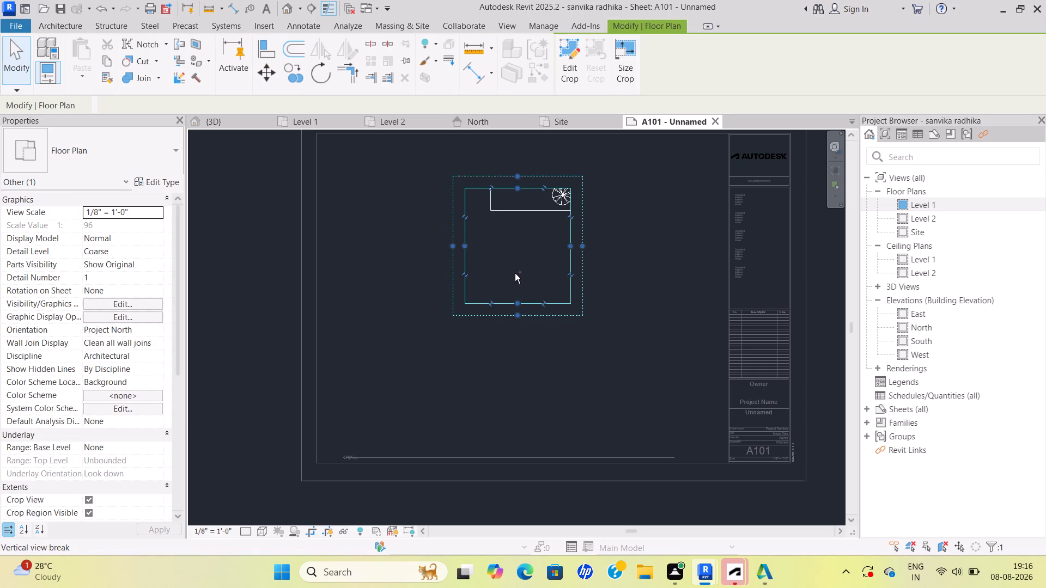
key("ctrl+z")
Select the Level 1 crop region and move it diagonally to the sheet's lower-left area.
scroll(527, 291, "up", 1)
left_click(525, 304)
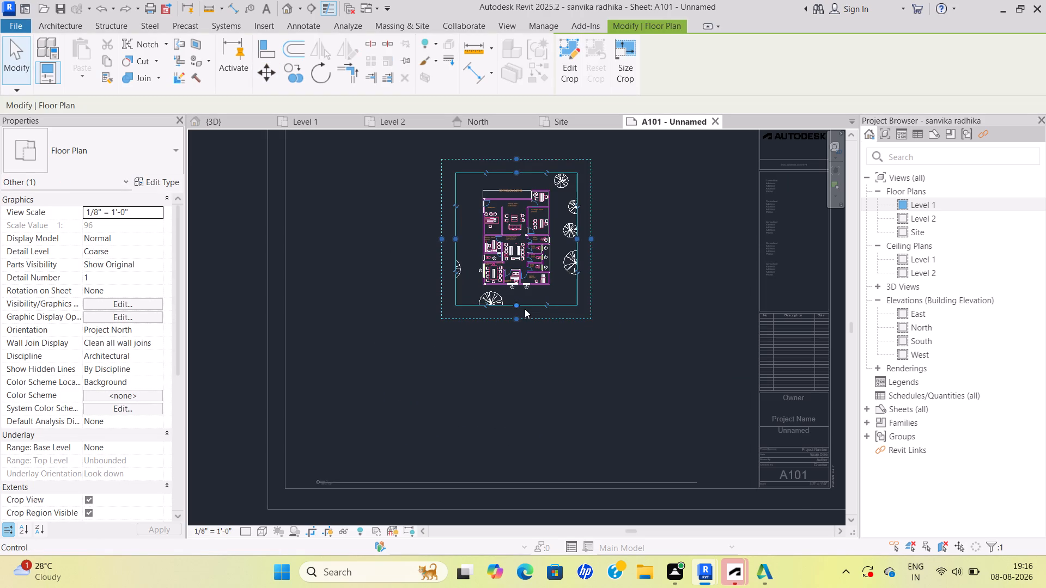
scroll(525, 301, "up", 1)
middle_click_drag(525, 301, 461, 326)
scroll(460, 327, "down", 2)
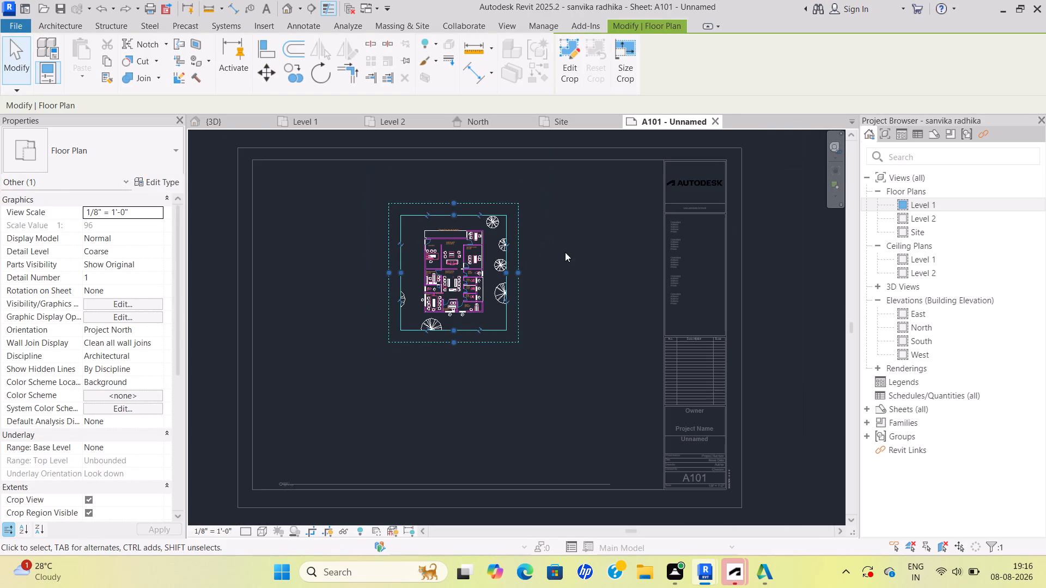
left_click(568, 247)
left_click(476, 218)
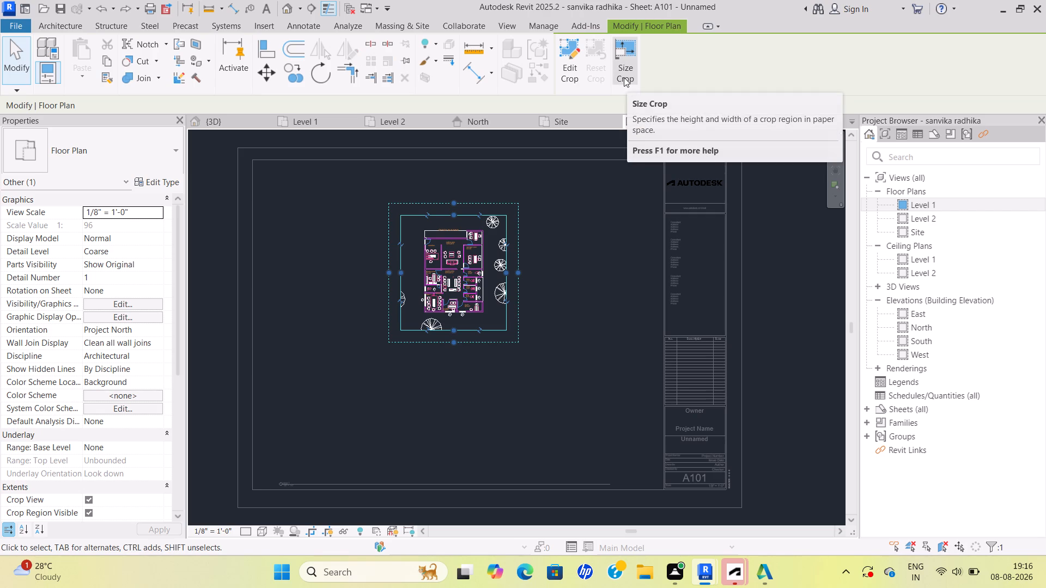
left_click_drag(510, 216, 380, 347)
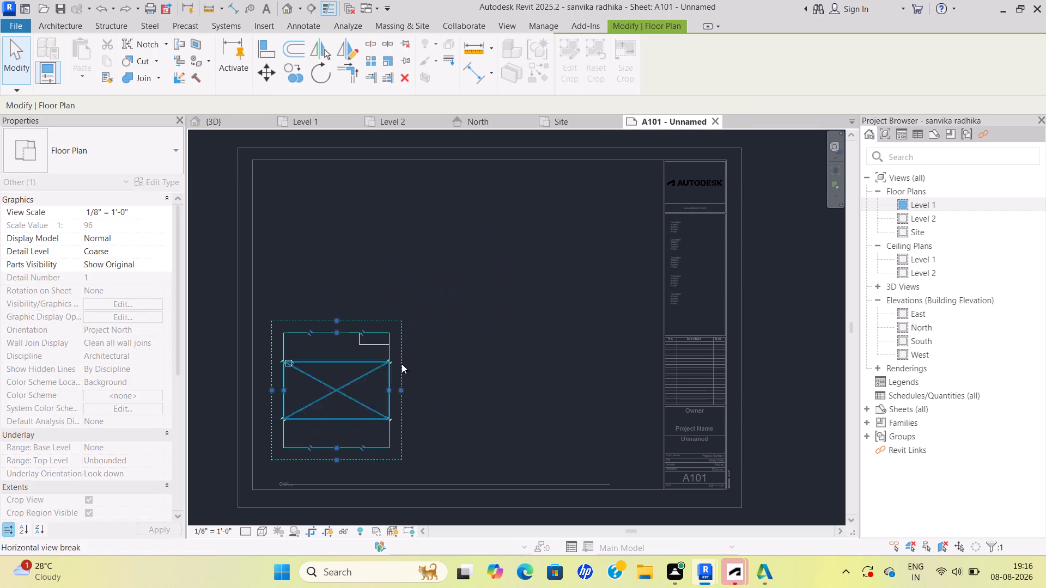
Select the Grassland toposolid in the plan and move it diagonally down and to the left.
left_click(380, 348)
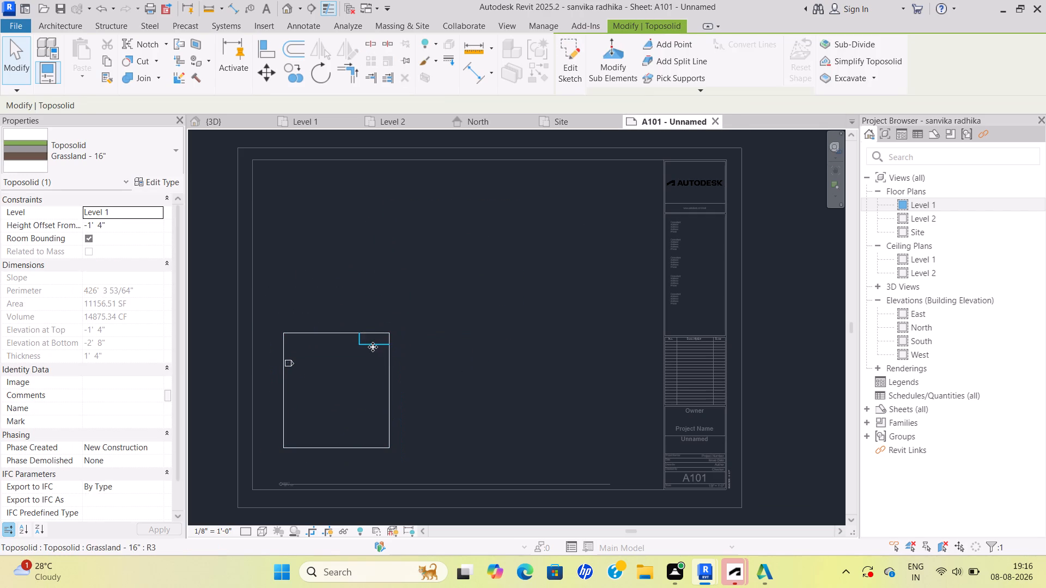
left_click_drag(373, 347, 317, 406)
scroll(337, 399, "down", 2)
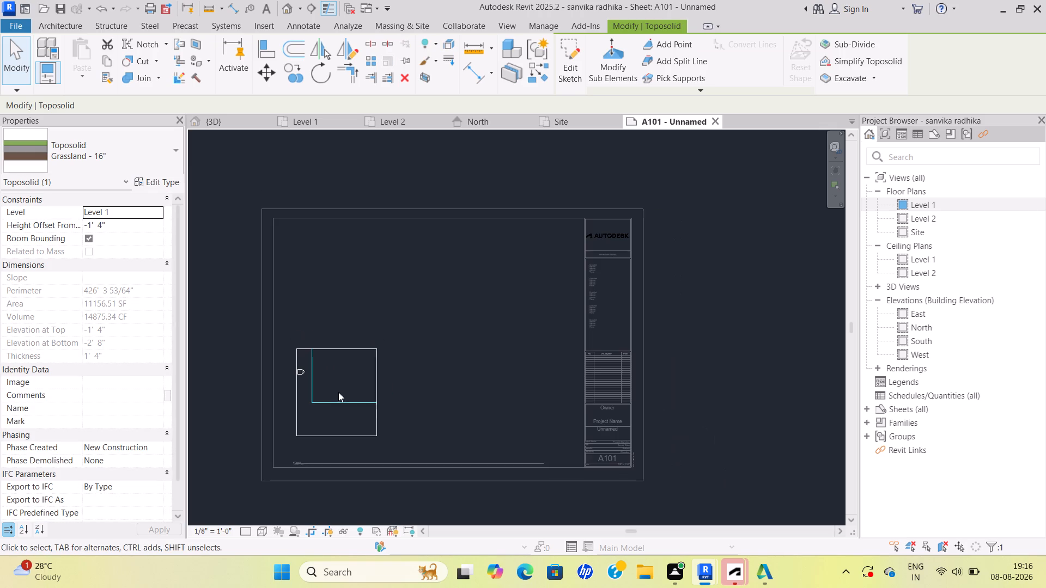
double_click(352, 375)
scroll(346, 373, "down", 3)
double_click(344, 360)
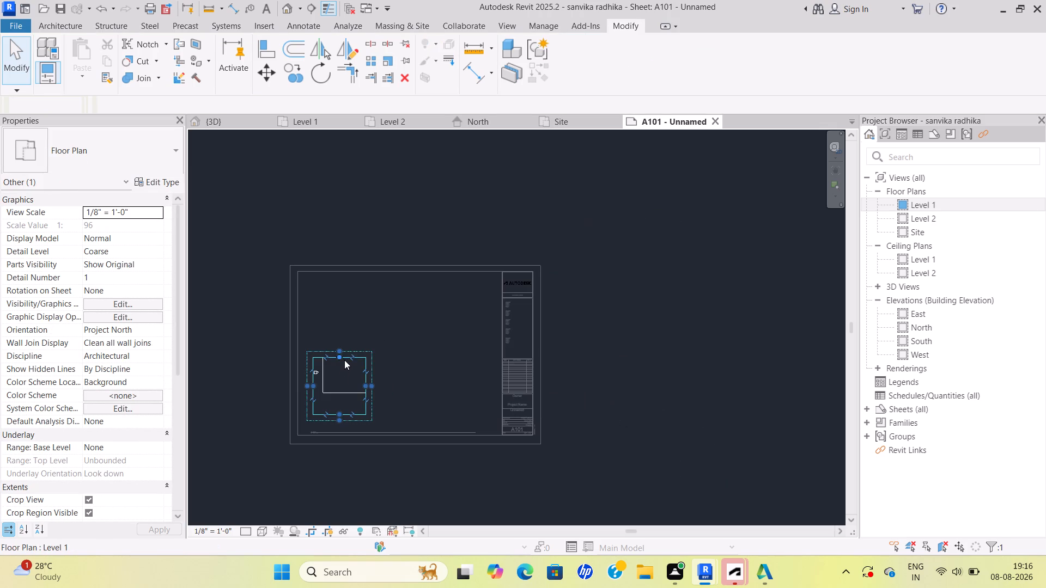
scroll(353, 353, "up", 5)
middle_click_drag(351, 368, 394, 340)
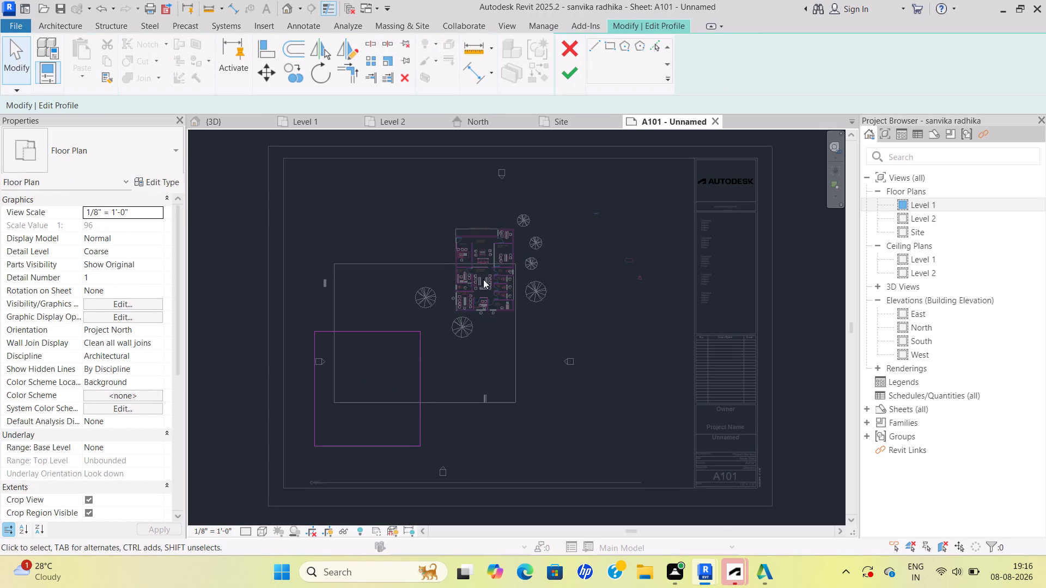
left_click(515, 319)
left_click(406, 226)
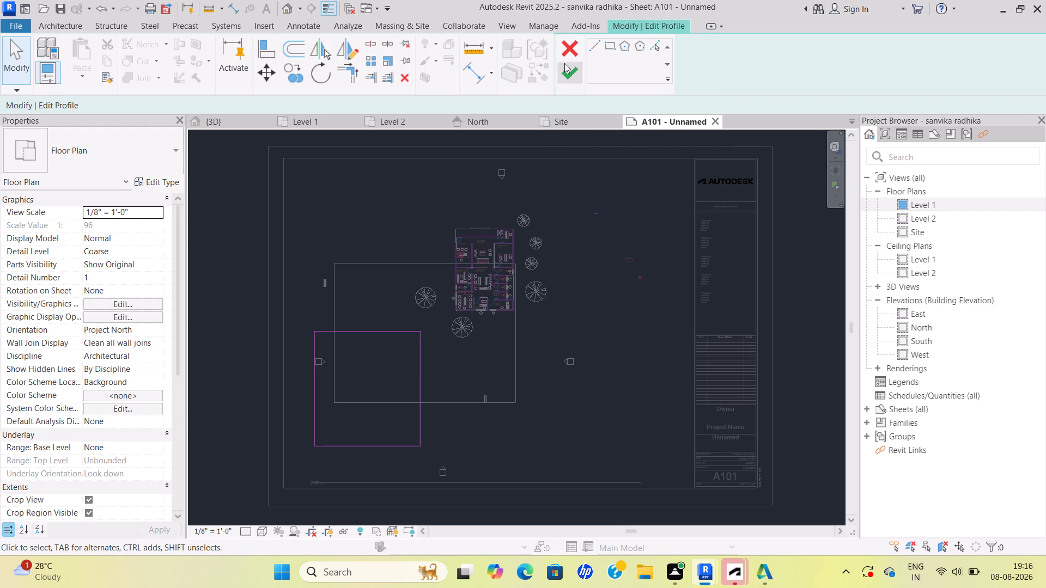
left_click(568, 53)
Enlarge the Level 1 crop region by extending its right edge outward and its upper edge above the building and trees.
scroll(391, 340, "up", 3)
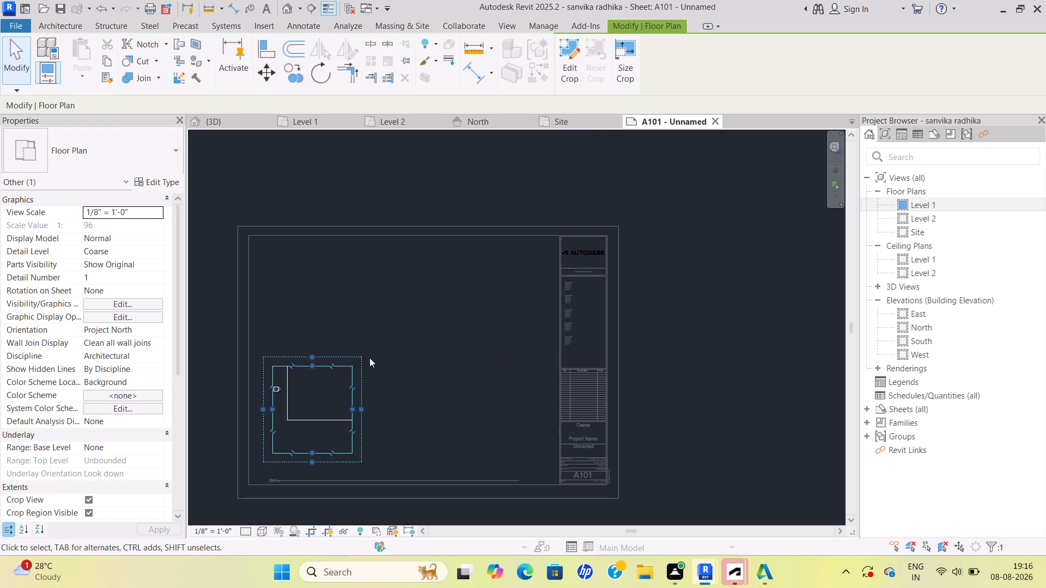
left_click(361, 363)
left_click(355, 369)
left_click_drag(352, 410, 475, 408)
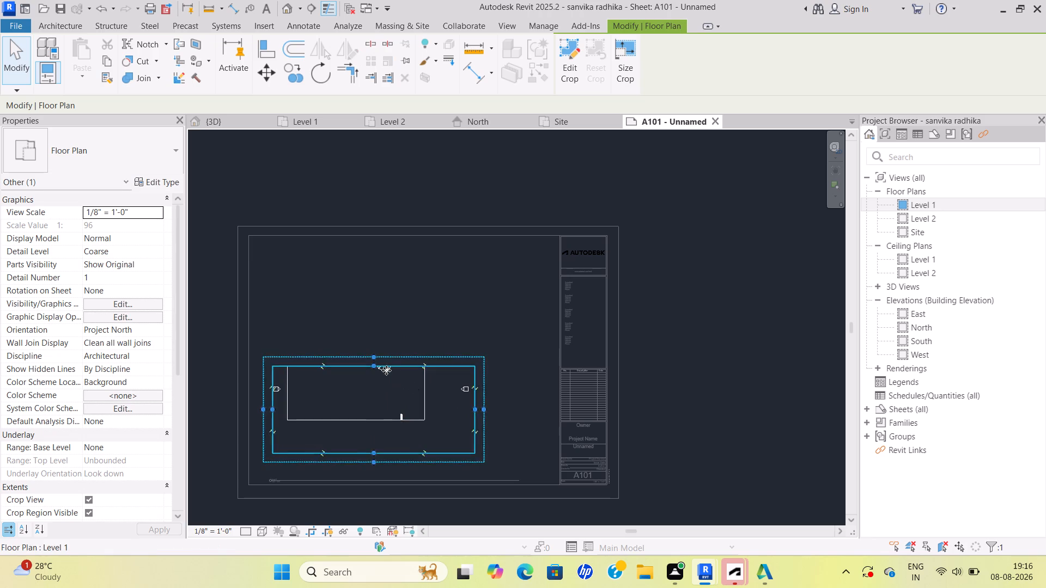
left_click_drag(375, 365, 375, 271)
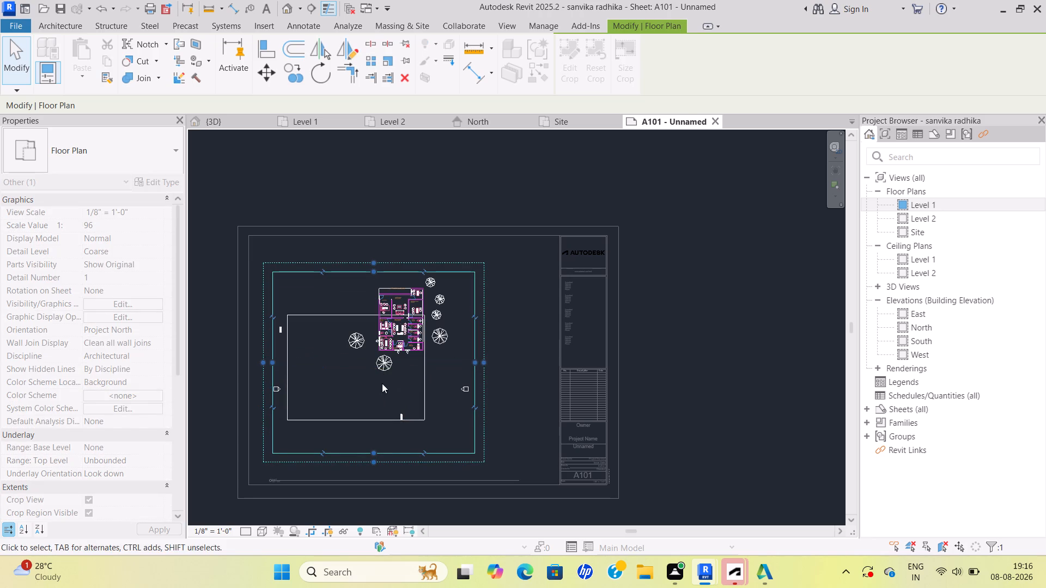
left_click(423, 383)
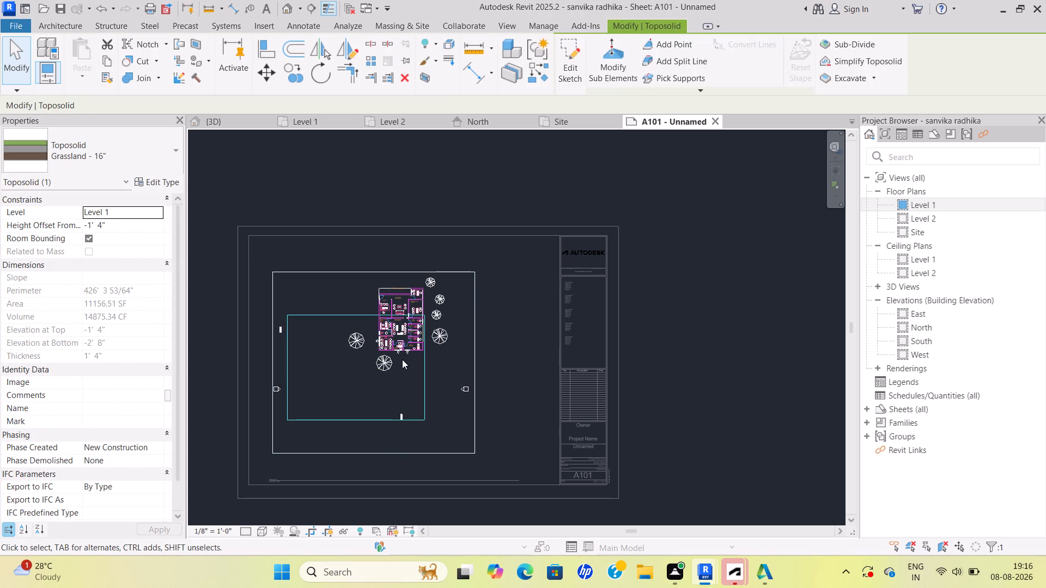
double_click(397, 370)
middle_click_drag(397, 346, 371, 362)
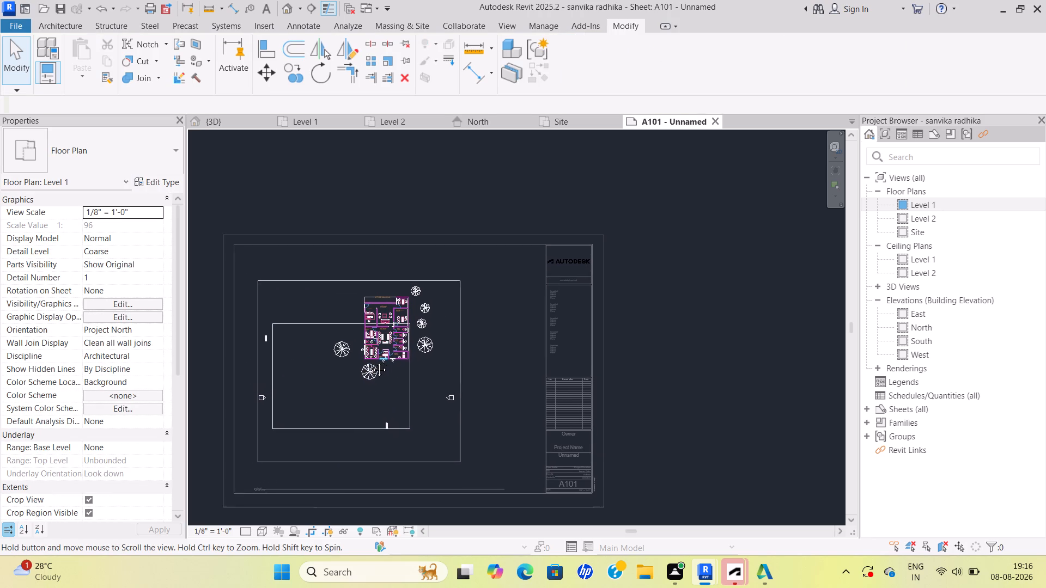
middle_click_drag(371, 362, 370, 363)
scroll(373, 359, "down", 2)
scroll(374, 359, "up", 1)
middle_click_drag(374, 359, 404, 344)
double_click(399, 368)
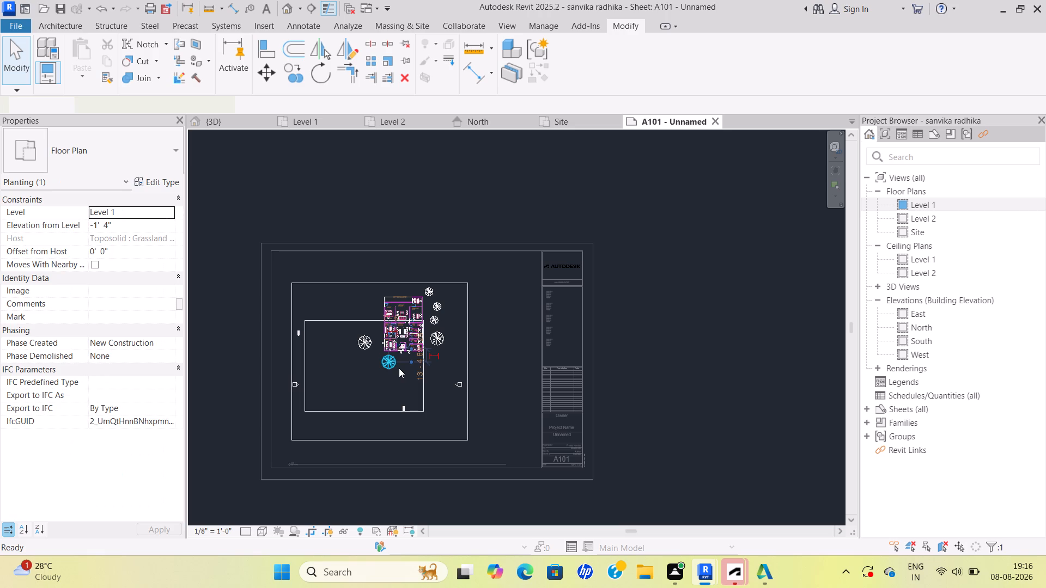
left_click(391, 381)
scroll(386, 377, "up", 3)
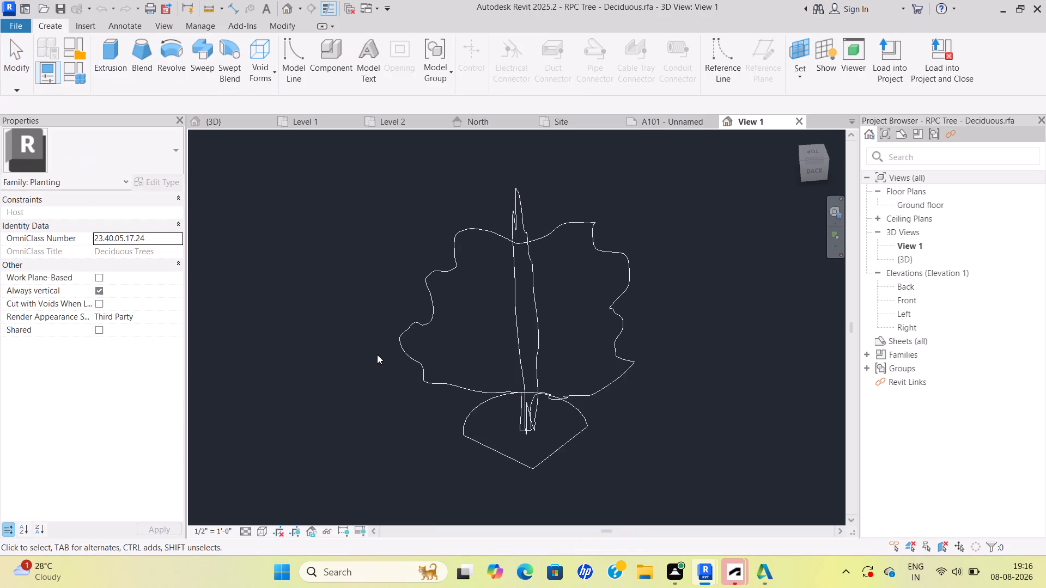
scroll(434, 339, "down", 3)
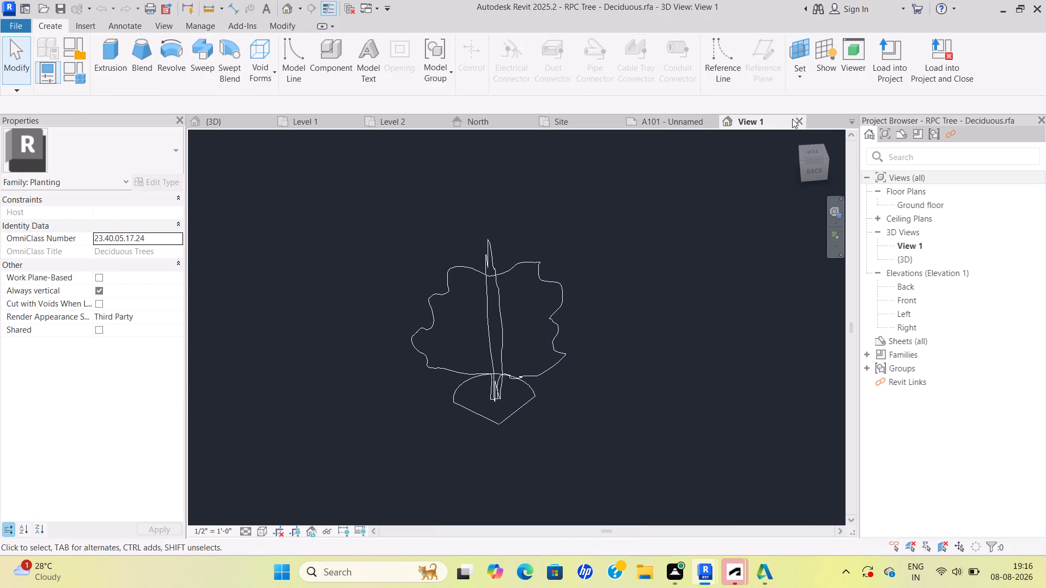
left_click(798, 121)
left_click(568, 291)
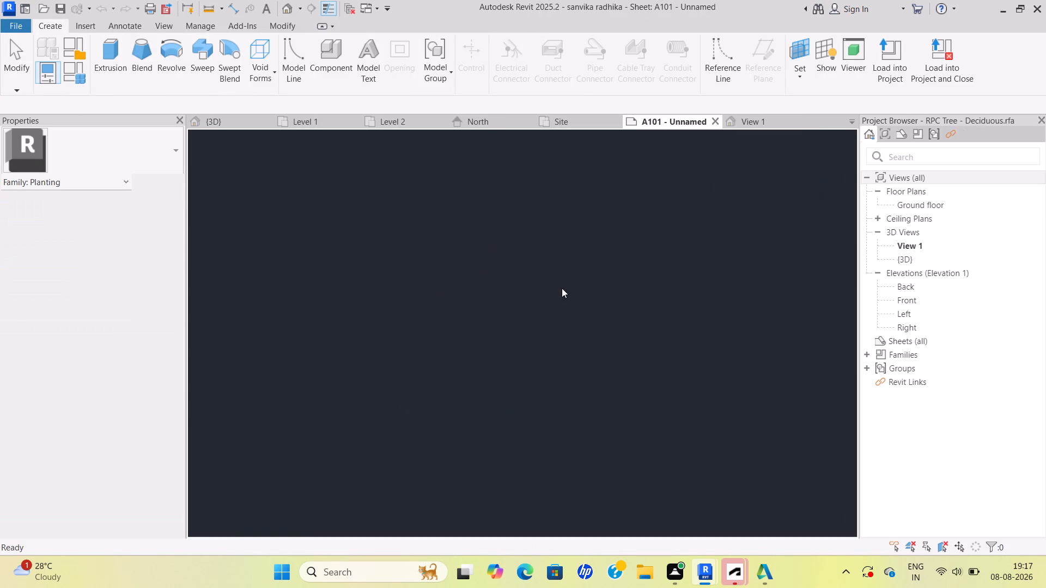
Lower the upper edge of the Level 1 crop region slightly so it sits just above the building.
scroll(457, 269, "down", 5)
scroll(460, 285, "up", 5)
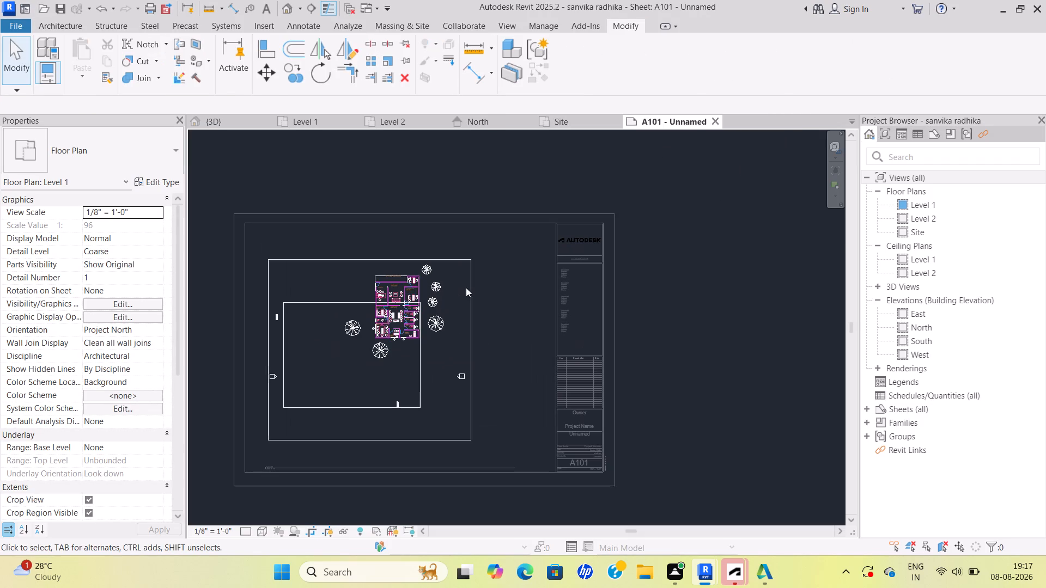
left_click(470, 281)
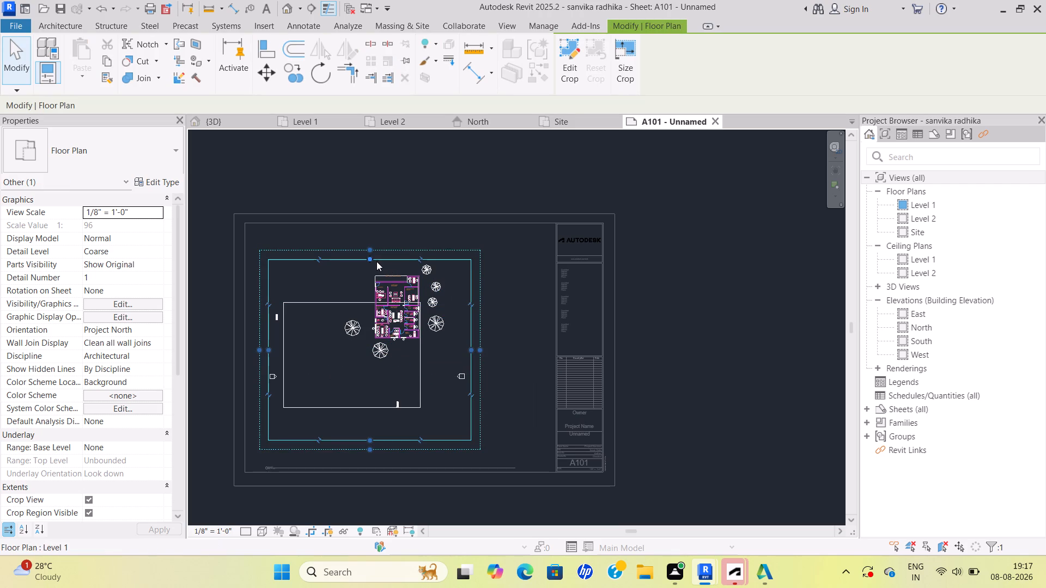
left_click_drag(372, 259, 371, 268)
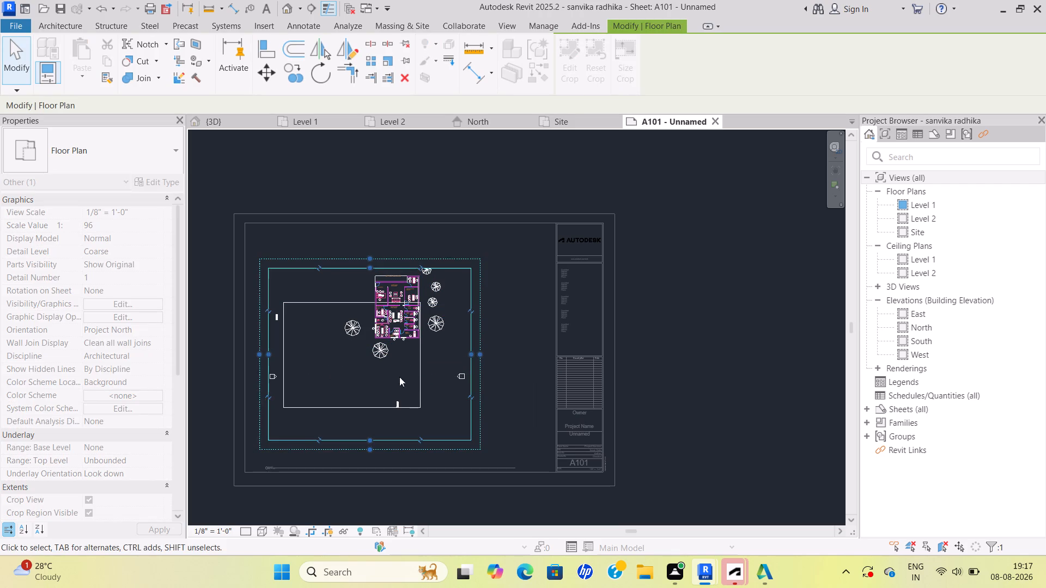
Move the Grassland toposolid up and to the right so that it surrounds the building and trees.
left_click(419, 385)
left_click_drag(421, 345, 402, 348)
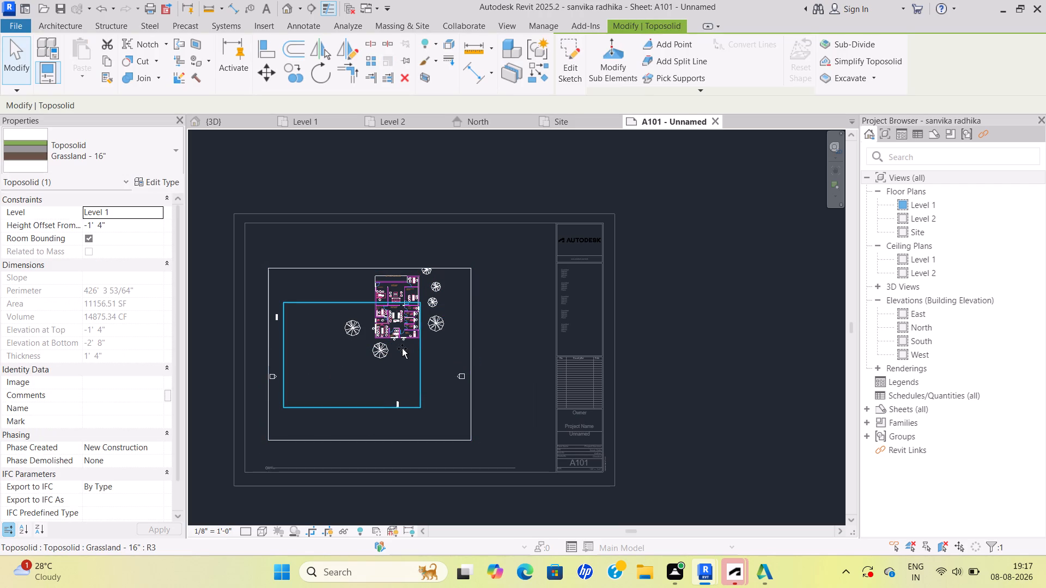
left_click_drag(402, 348, 457, 316)
left_click_drag(459, 314, 460, 307)
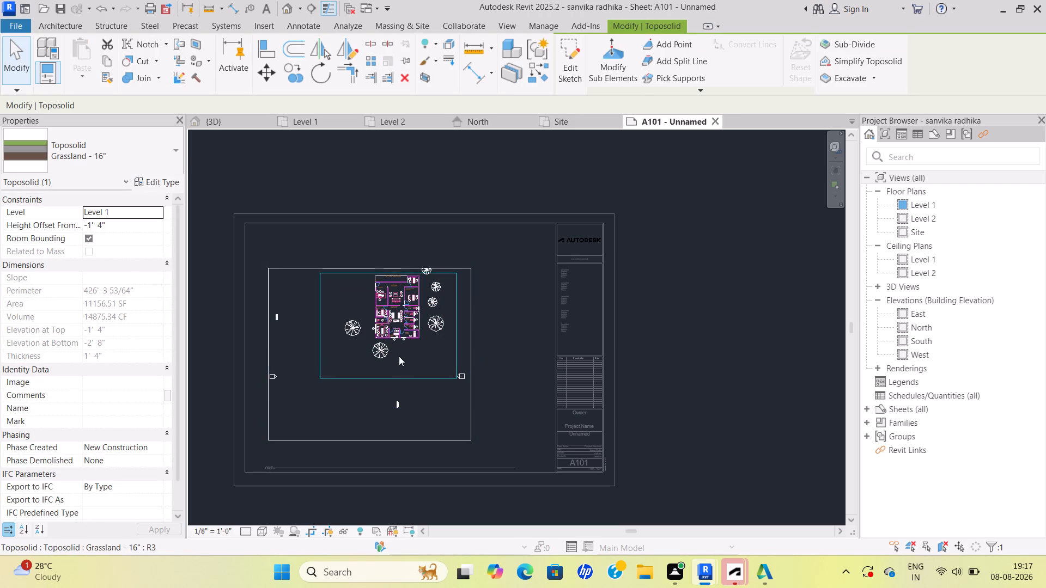
Edit the Grassland toposolid boundary, moving its left edge close to the building and its lower edge to about 12 ft below it.
left_click(324, 360)
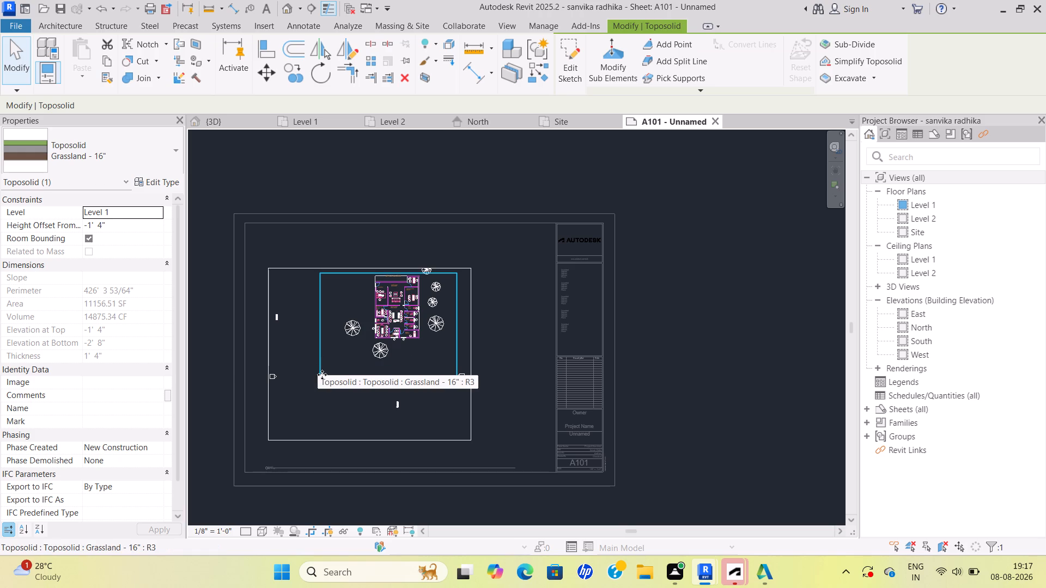
double_click(321, 375)
left_click_drag(320, 350, 339, 344)
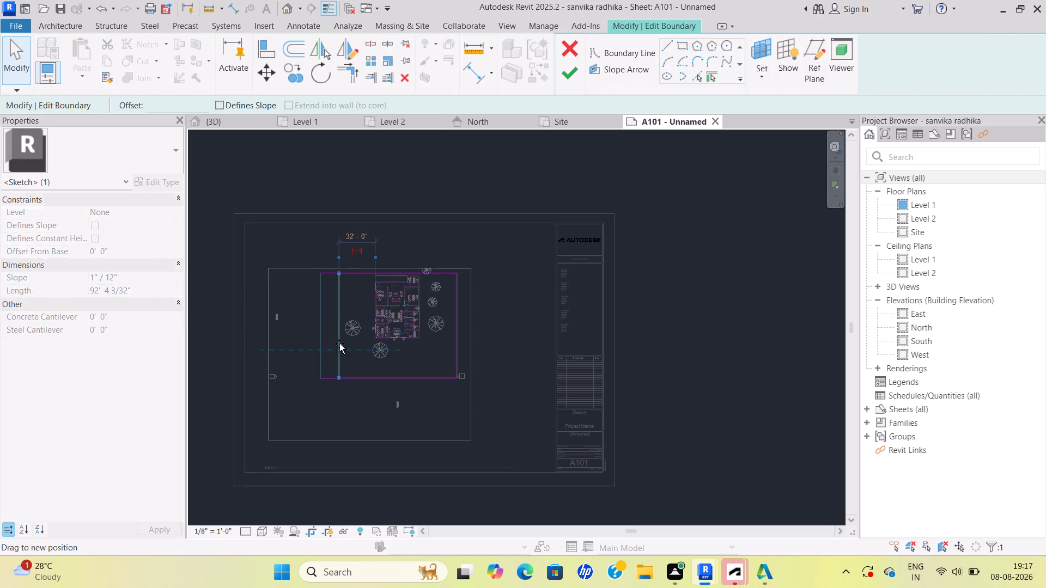
left_click_drag(339, 352, 364, 348)
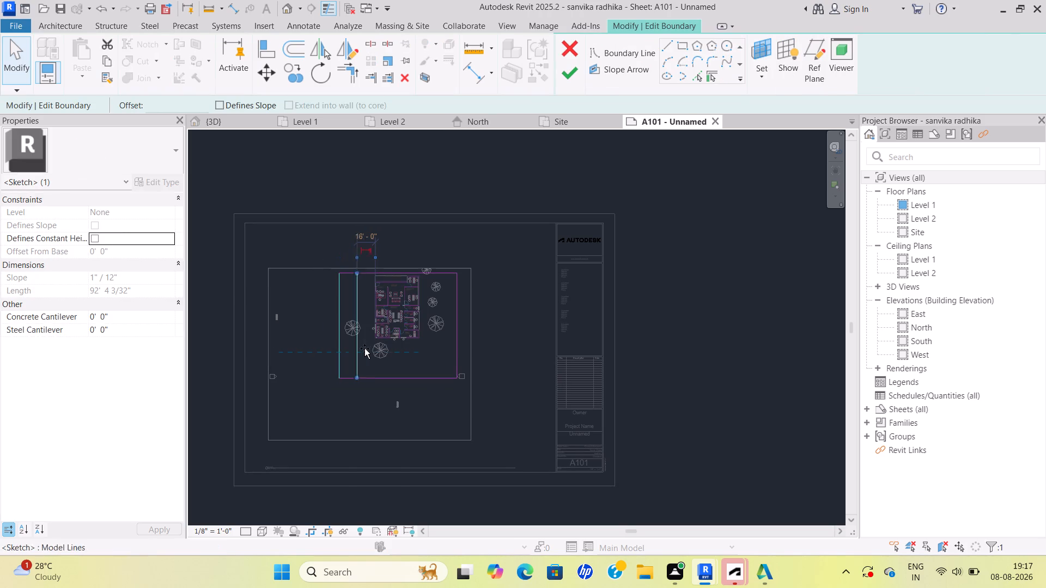
left_click_drag(364, 348, 368, 348)
left_click_drag(415, 379, 410, 360)
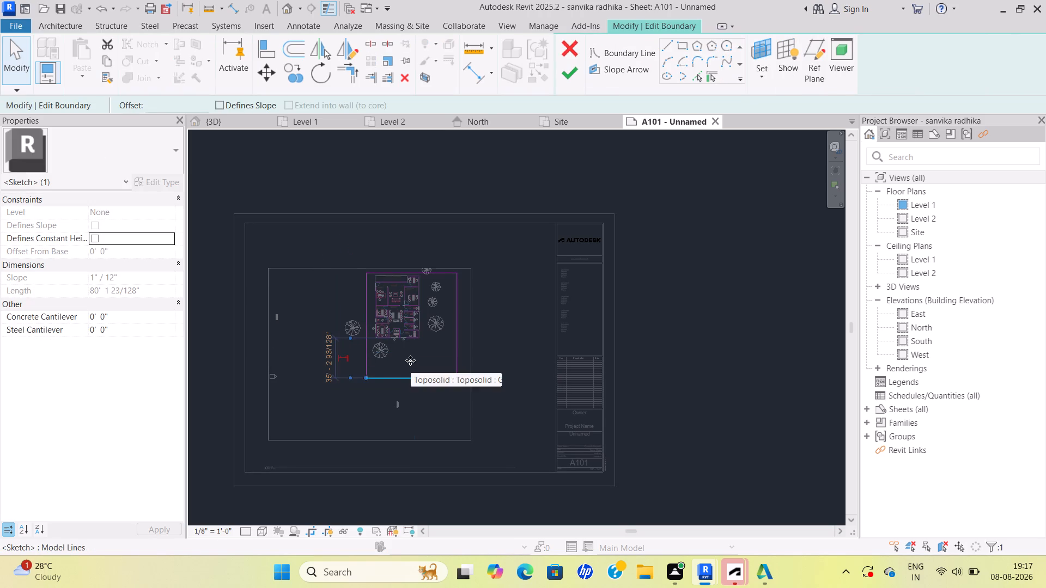
left_click_drag(410, 360, 410, 352)
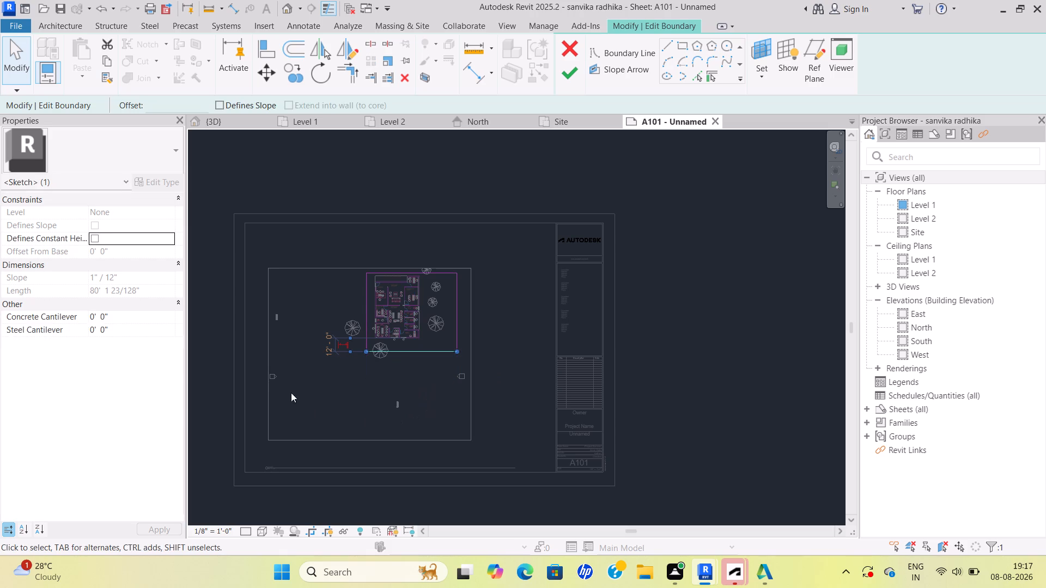
left_click(269, 370)
left_click(266, 359)
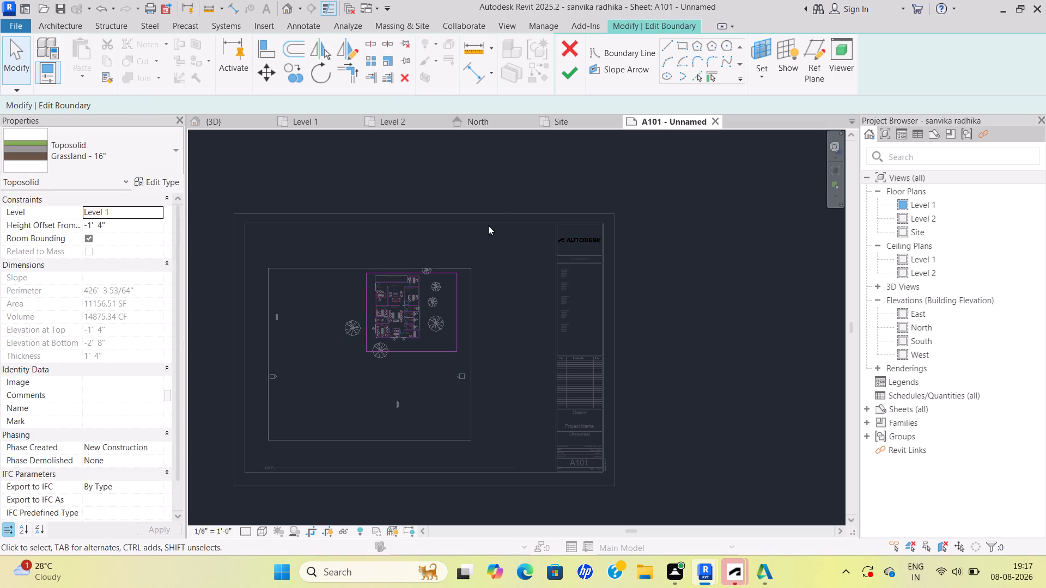
left_click(565, 72)
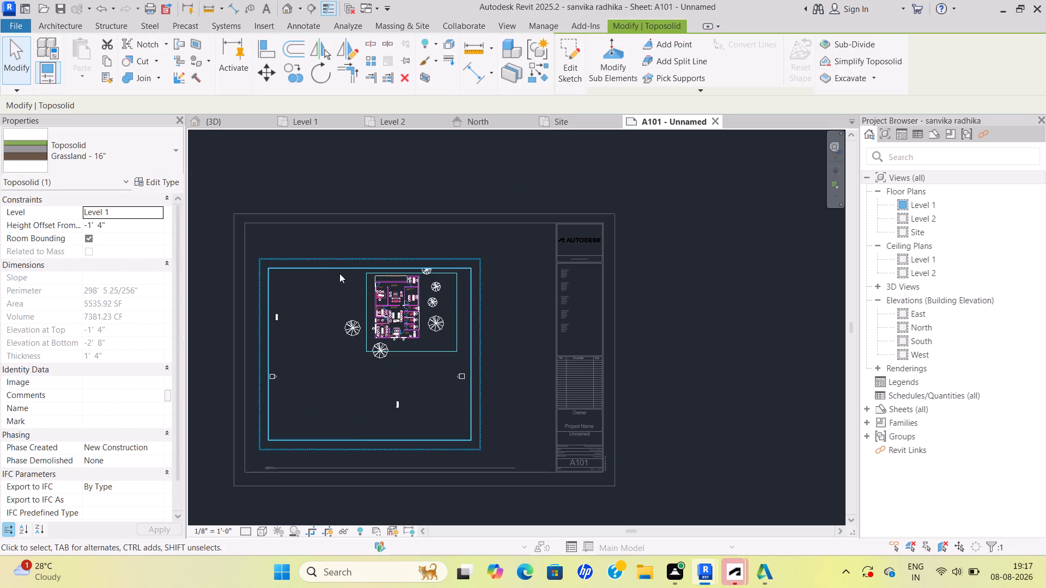
Shrink the Level 1 crop region by moving its left and lower edges inward, just outside the toposolid.
left_click(339, 273)
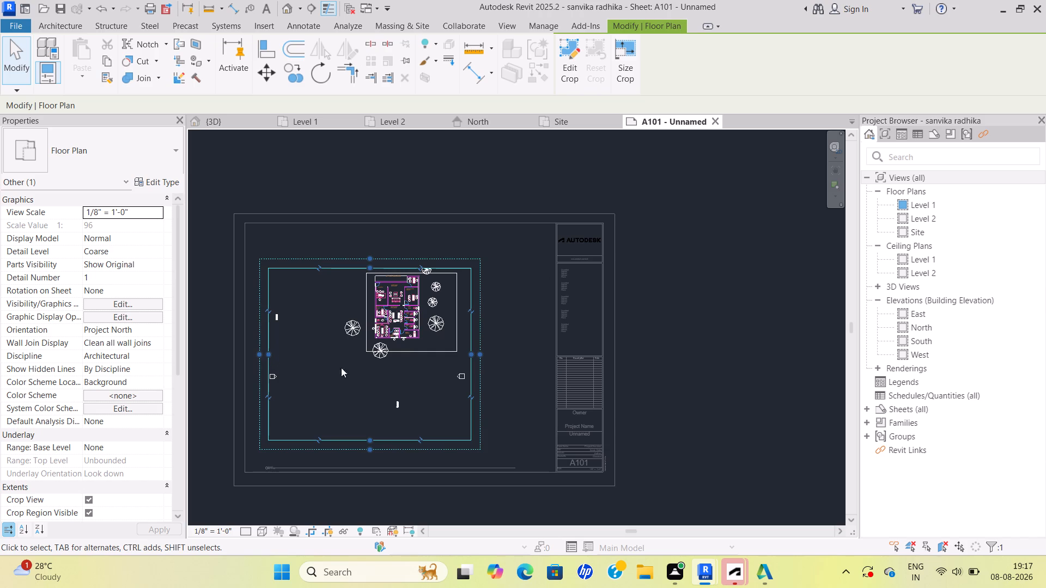
left_click_drag(267, 354, 364, 356)
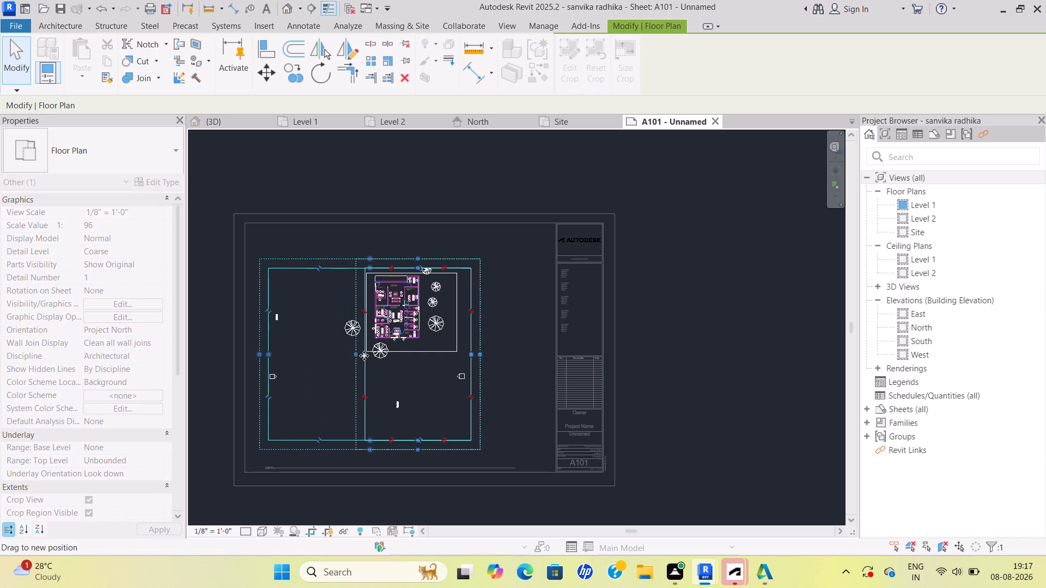
left_click_drag(364, 356, 351, 360)
left_click_drag(413, 440, 421, 405)
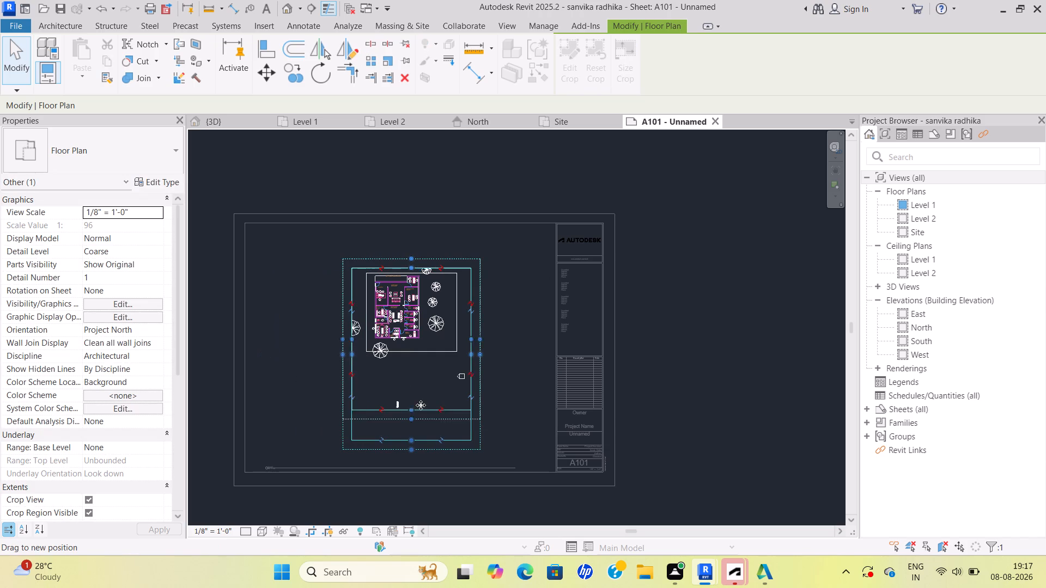
left_click_drag(421, 405, 429, 364)
left_click(497, 266)
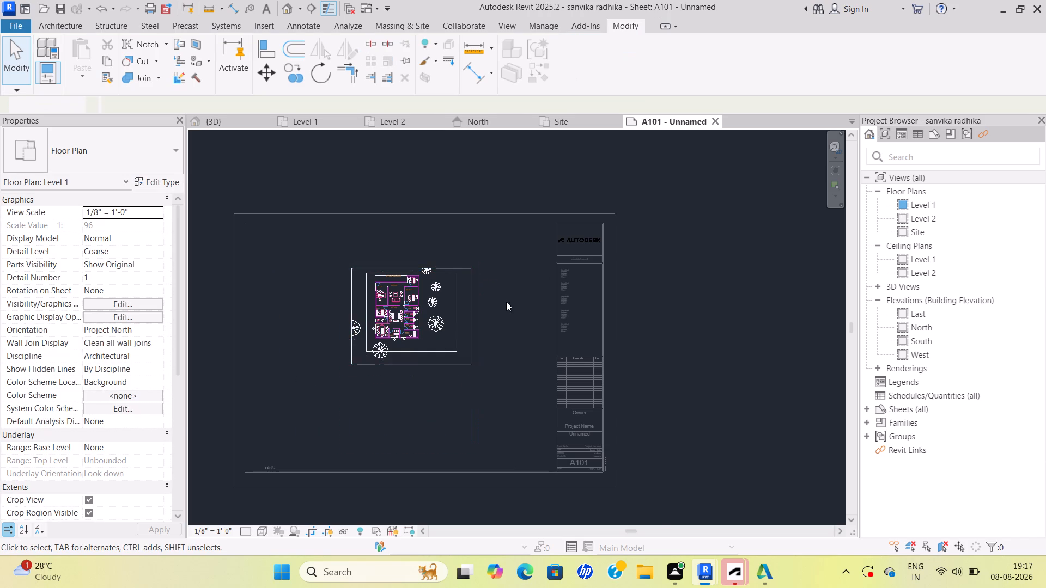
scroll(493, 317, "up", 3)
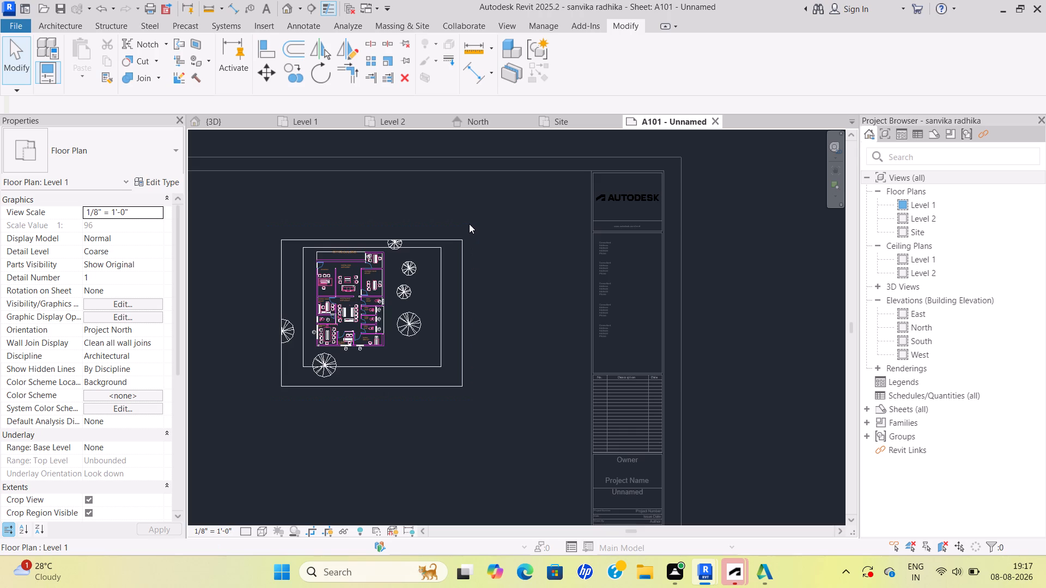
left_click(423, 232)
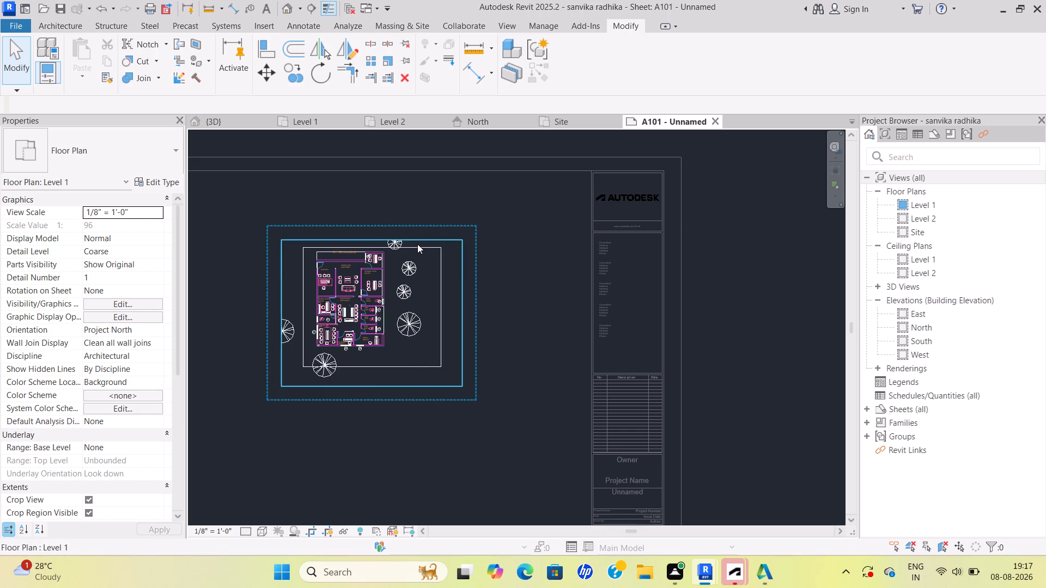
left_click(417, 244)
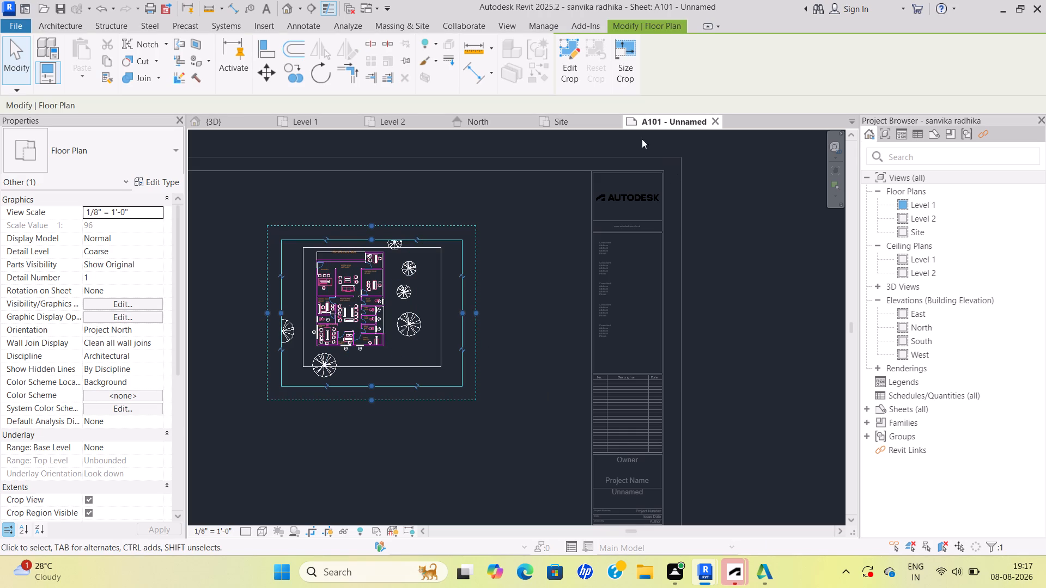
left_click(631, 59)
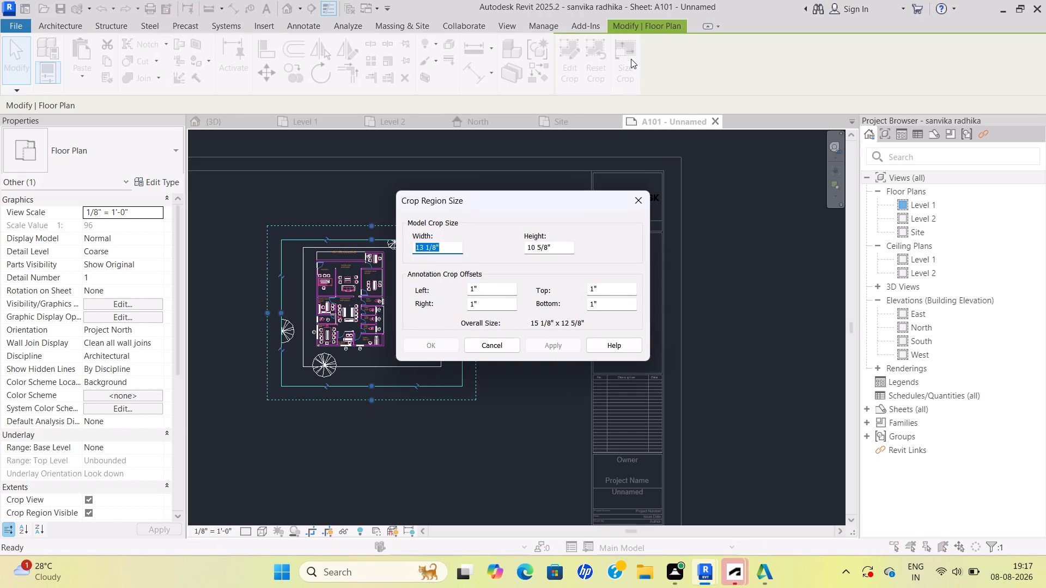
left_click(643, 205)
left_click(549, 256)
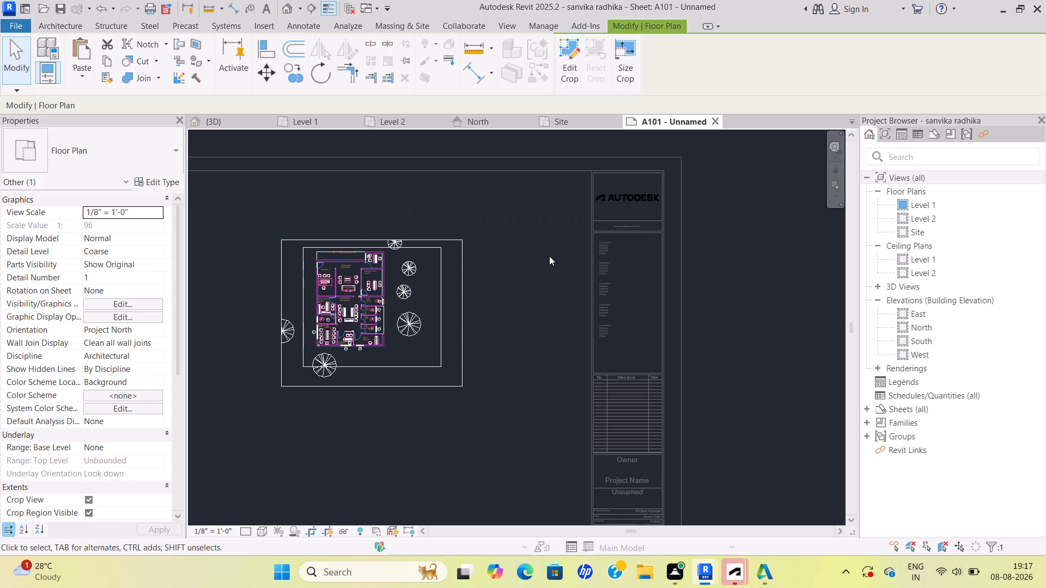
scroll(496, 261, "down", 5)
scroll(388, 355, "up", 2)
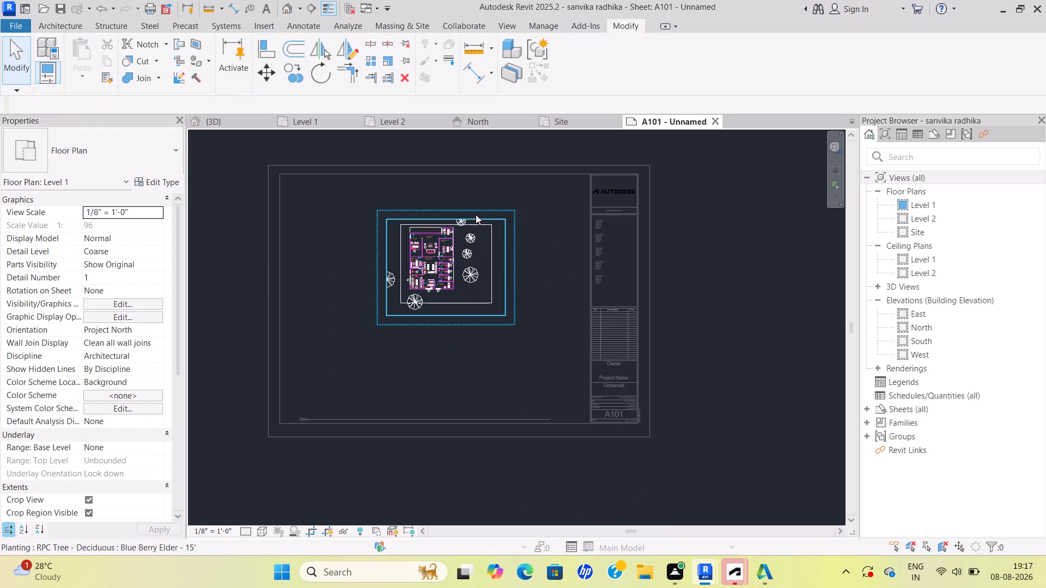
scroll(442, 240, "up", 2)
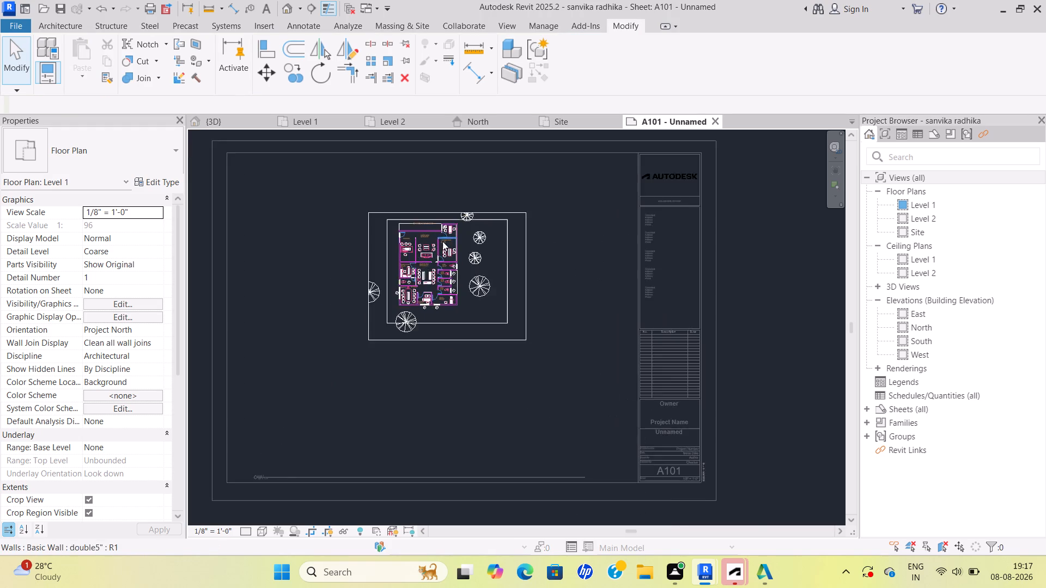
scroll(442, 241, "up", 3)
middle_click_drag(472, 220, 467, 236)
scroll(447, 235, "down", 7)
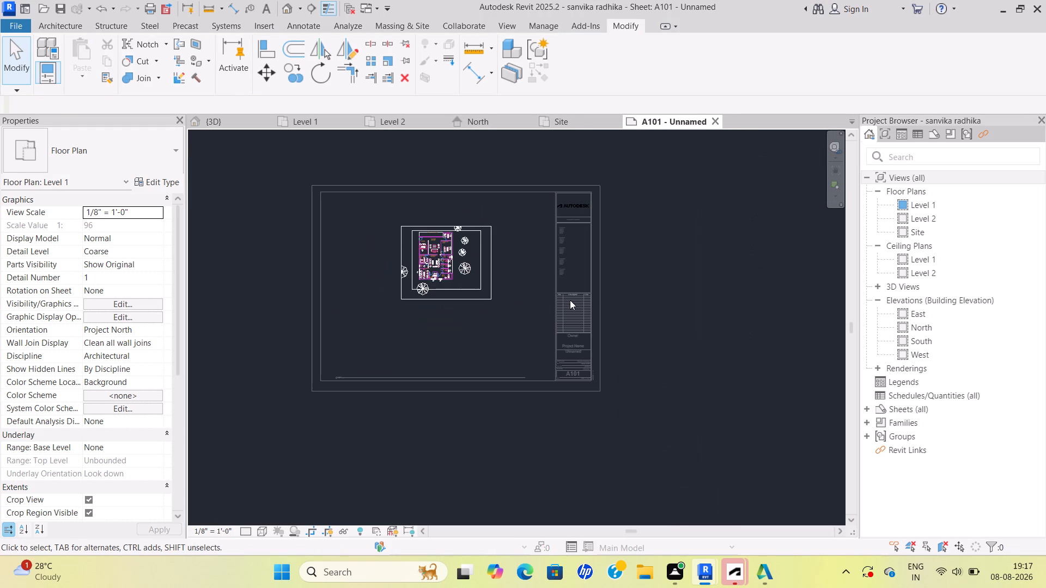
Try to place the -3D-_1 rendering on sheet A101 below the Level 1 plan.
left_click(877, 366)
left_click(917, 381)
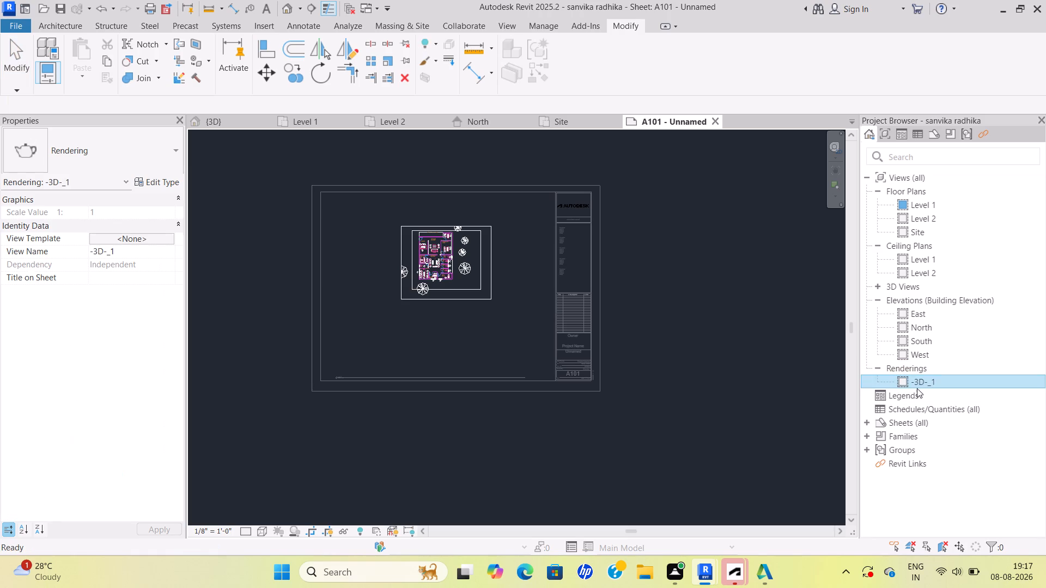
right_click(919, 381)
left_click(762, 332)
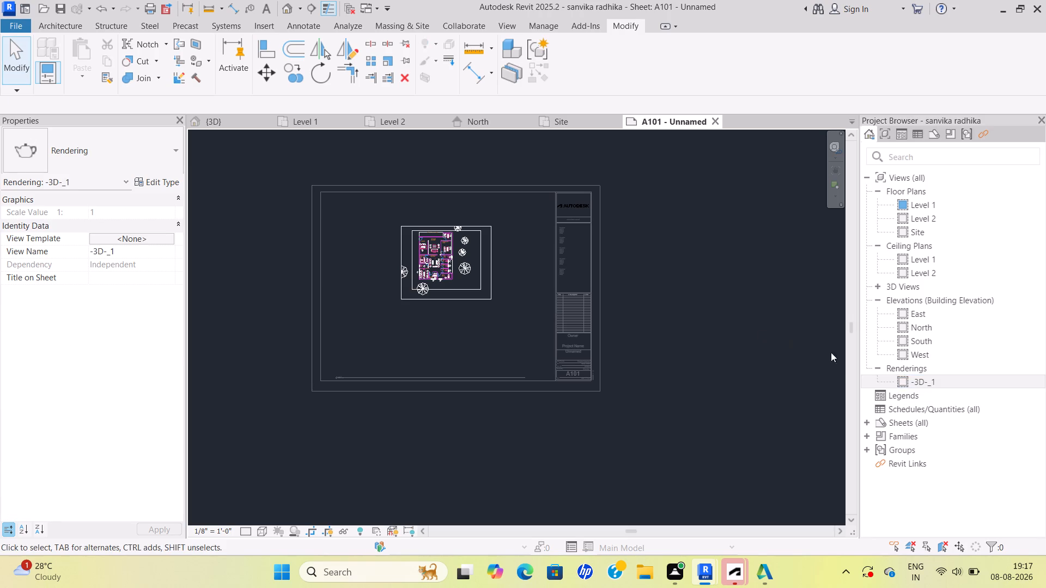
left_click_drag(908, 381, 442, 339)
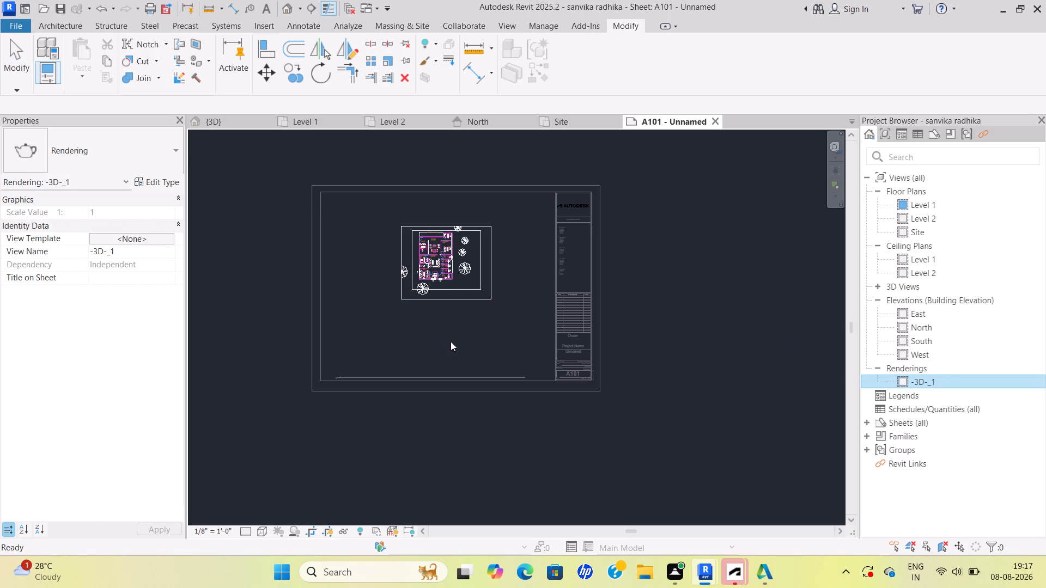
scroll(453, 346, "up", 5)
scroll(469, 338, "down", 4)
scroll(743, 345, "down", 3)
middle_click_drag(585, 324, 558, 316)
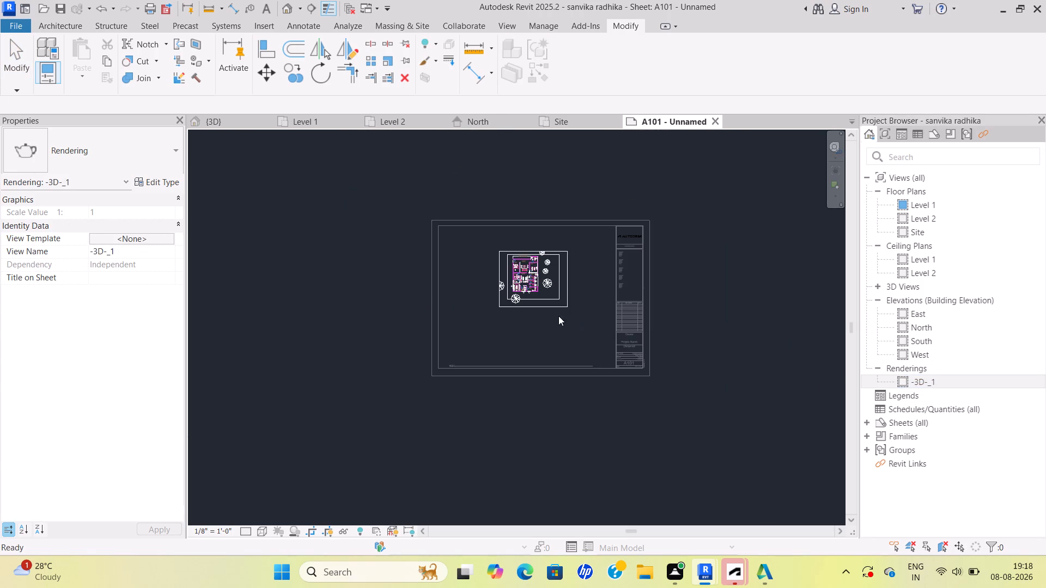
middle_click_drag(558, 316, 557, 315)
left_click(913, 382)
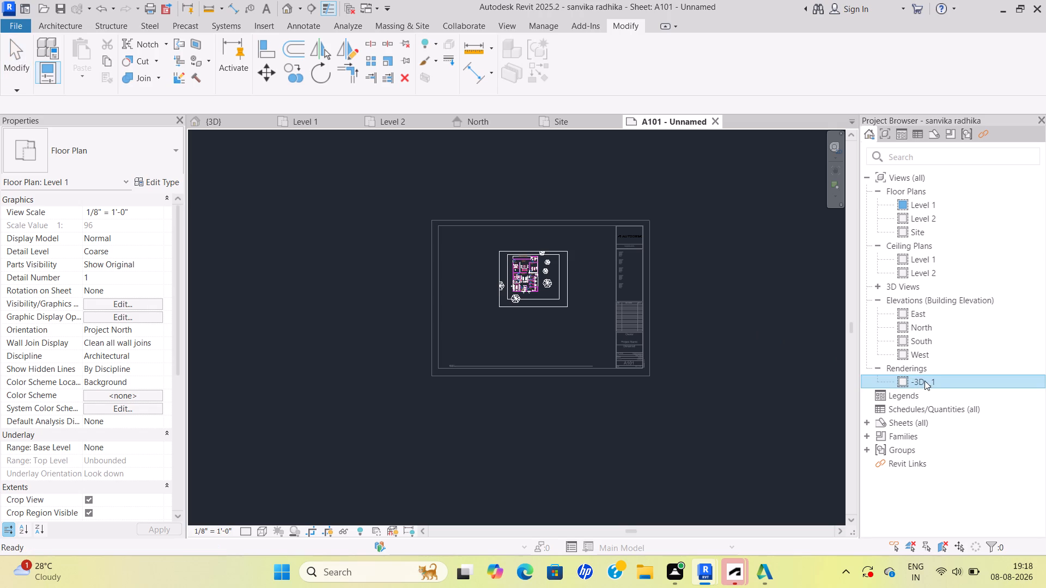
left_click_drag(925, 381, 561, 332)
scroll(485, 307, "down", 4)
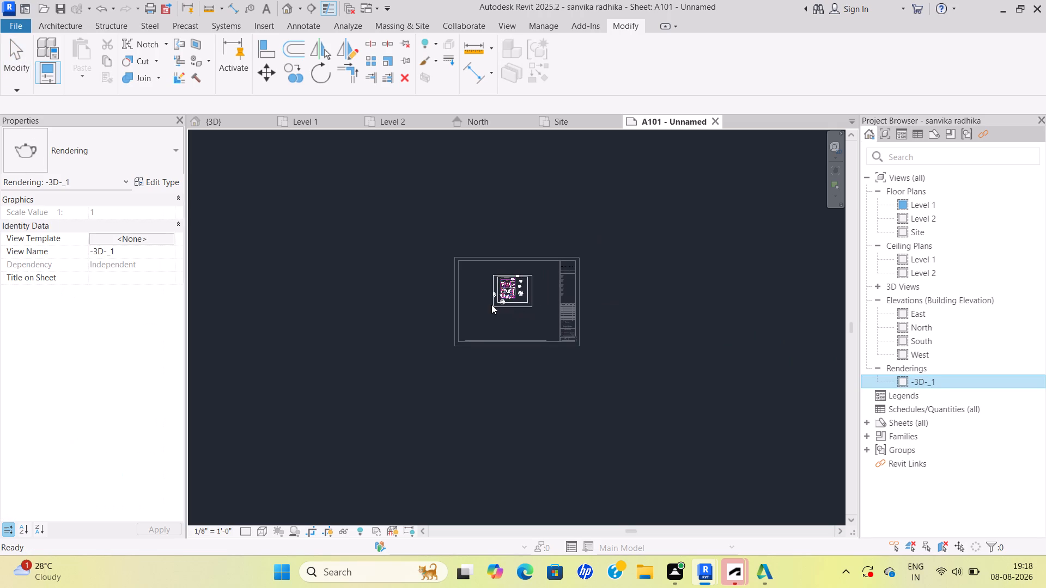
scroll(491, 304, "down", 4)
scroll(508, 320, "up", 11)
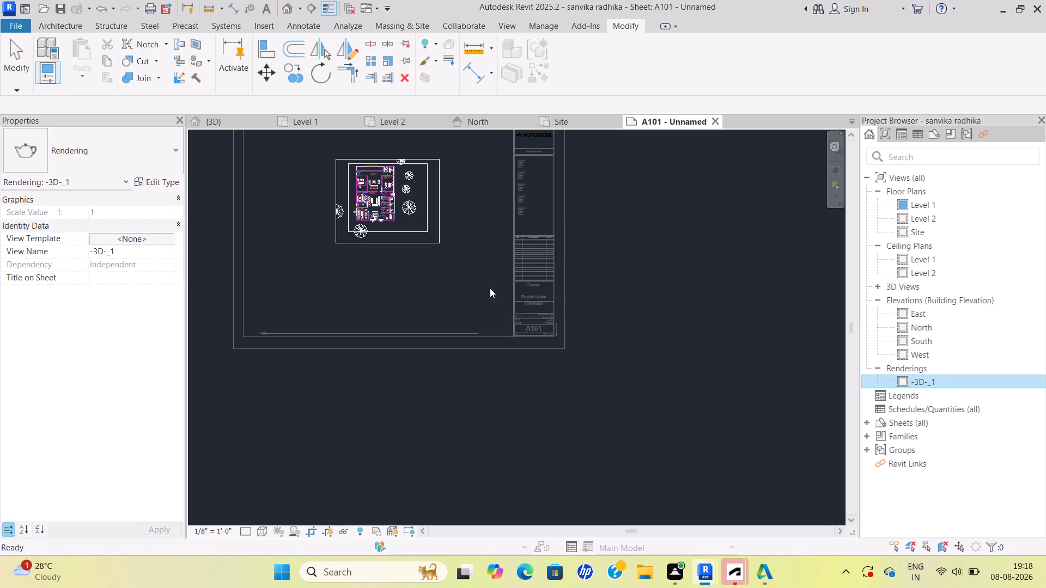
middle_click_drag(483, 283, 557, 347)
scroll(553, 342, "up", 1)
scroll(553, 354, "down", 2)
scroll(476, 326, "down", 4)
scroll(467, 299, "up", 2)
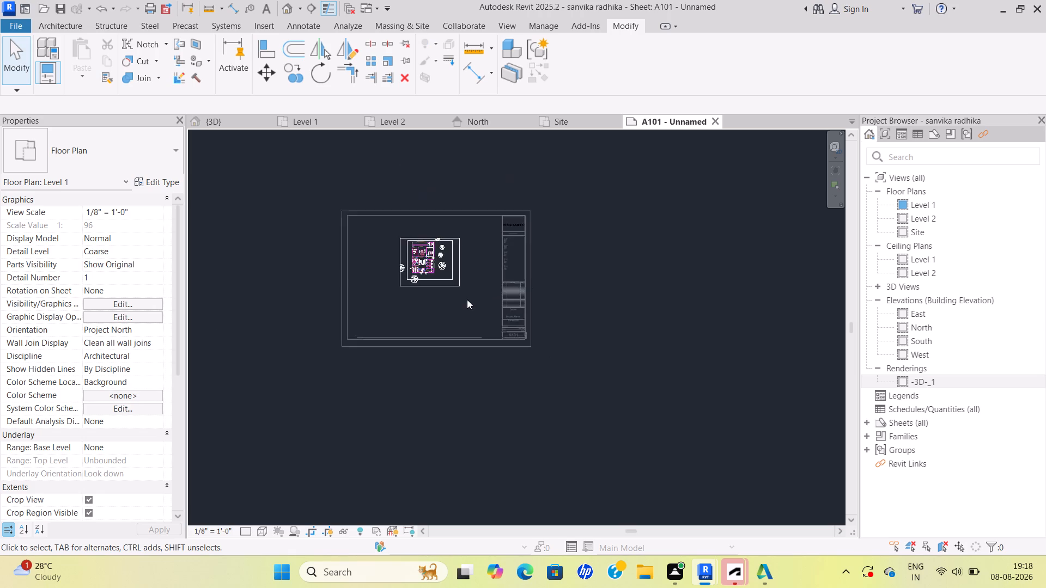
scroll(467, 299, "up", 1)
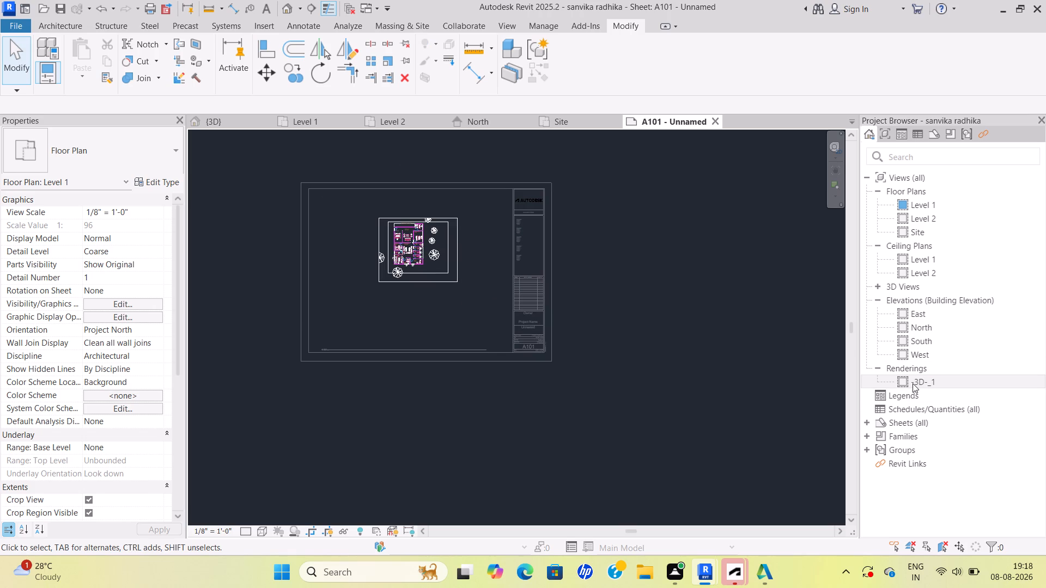
Open the -3D-_1 rendering view to examine the rendered building.
left_click(913, 383)
double_click(913, 383)
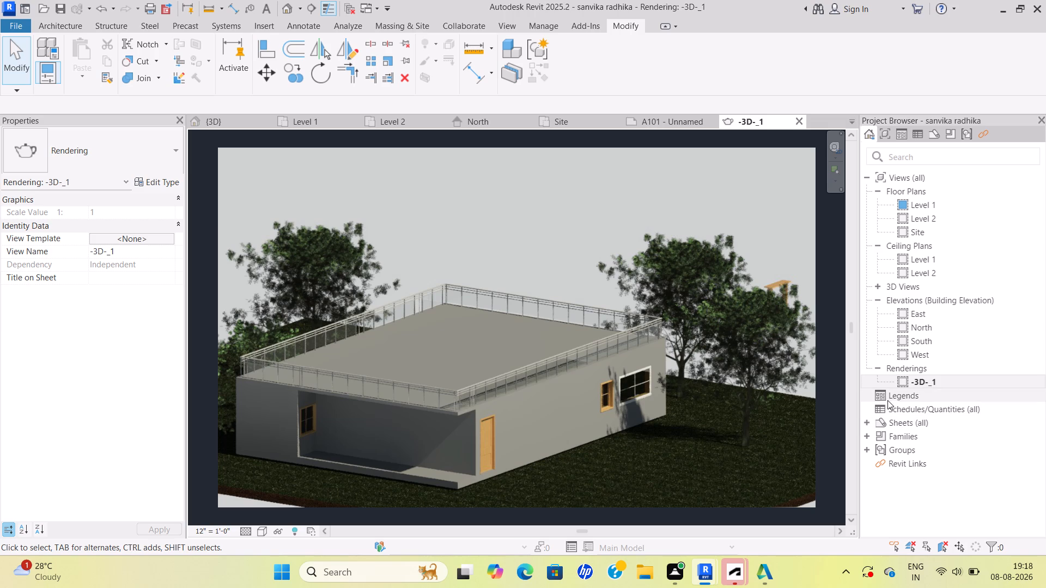
Open the Level 1 floor plan listed under sheet A101 and examine its cropped extent.
left_click(866, 422)
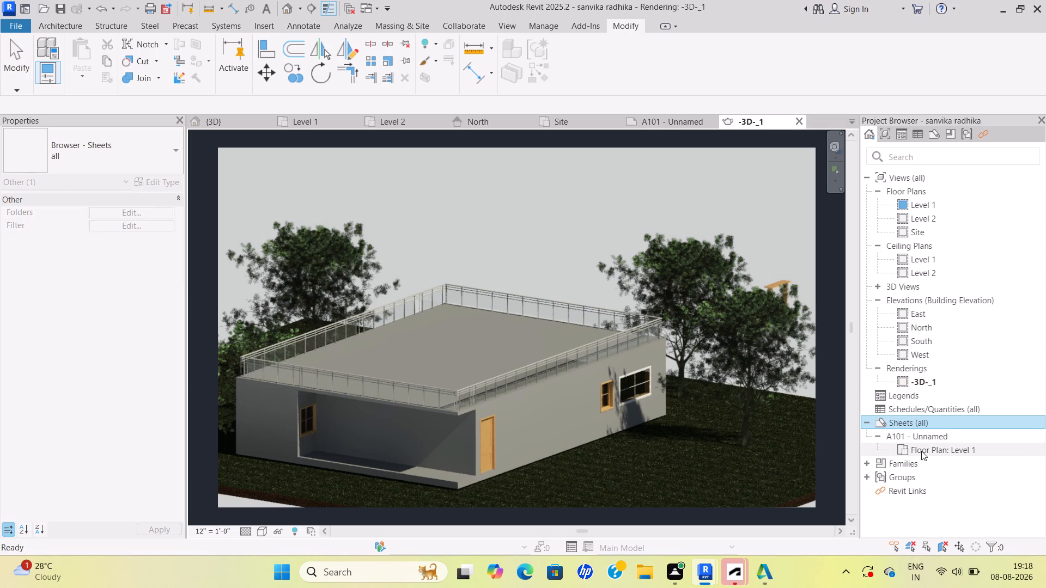
left_click(921, 451)
double_click(921, 451)
scroll(610, 297, "down", 4)
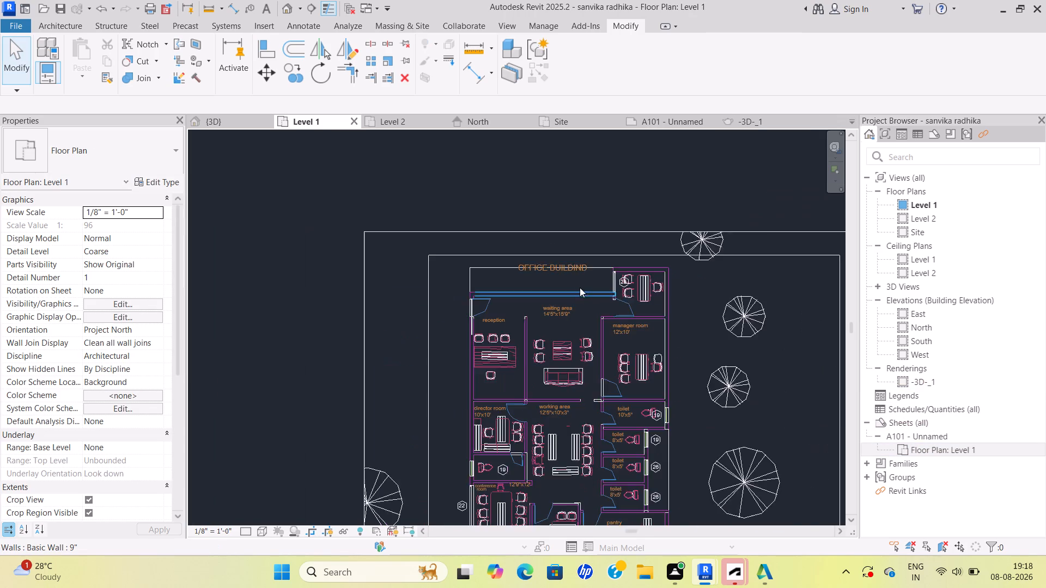
scroll(580, 287, "down", 14)
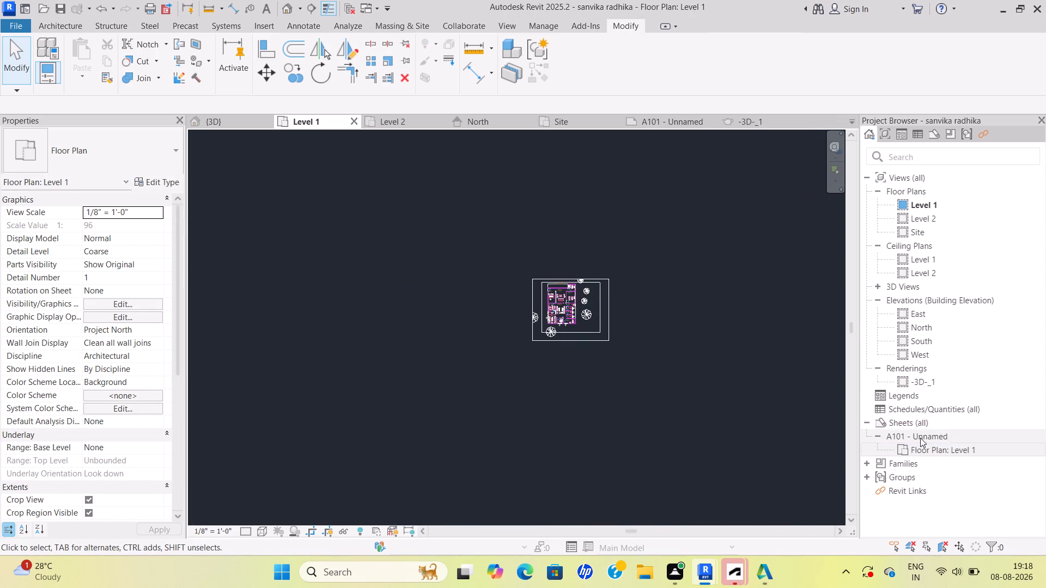
Reopen sheet A101 and move the Level 1 plan viewport to the upper part of the sheet, near the title block.
double_click(920, 438)
scroll(554, 279, "up", 1)
middle_click_drag(560, 281, 660, 338)
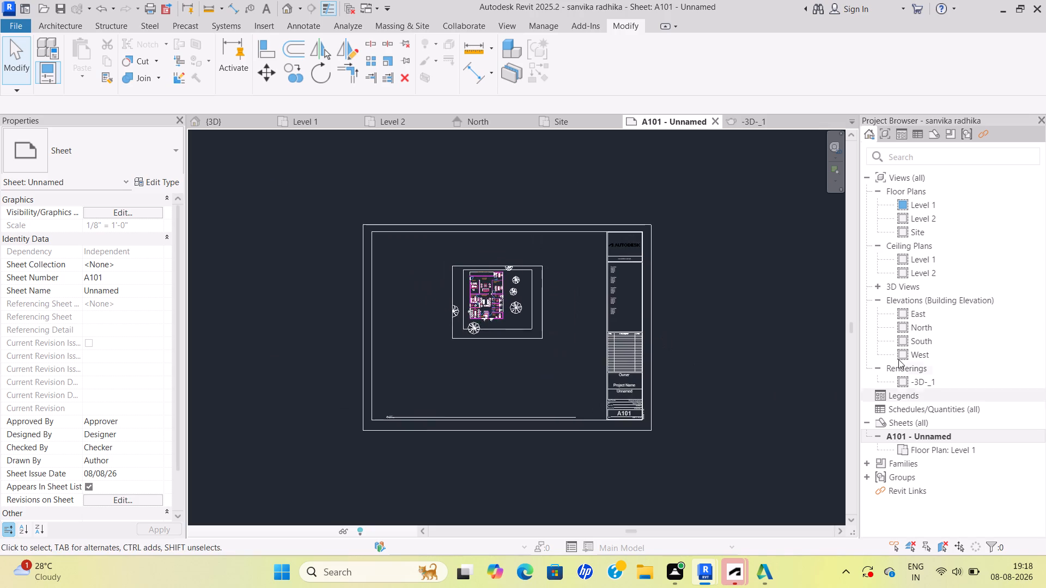
scroll(688, 306, "up", 3)
scroll(520, 272, "up", 1)
left_click_drag(535, 263, 520, 274)
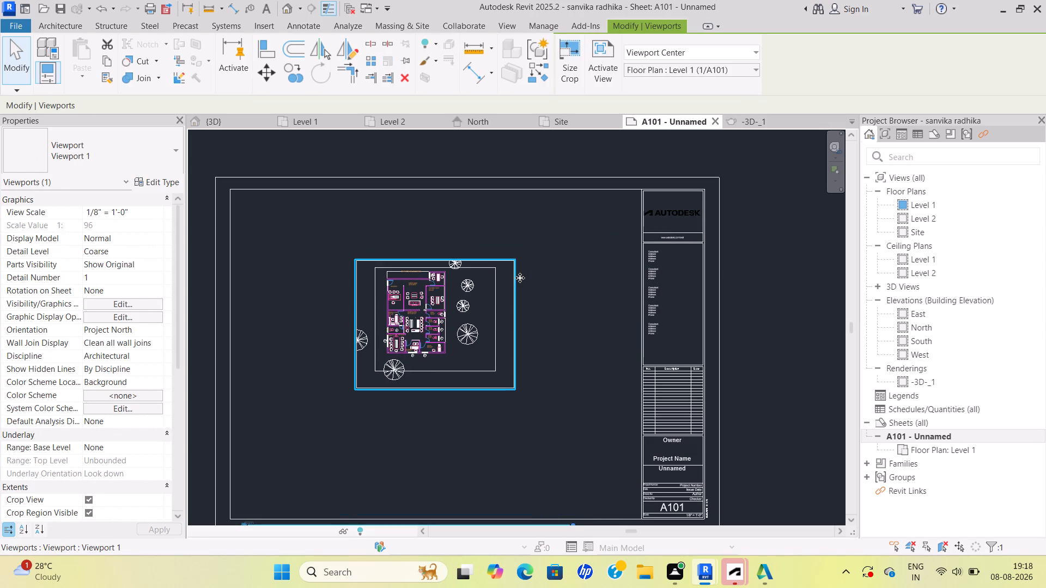
left_click_drag(515, 292, 554, 247)
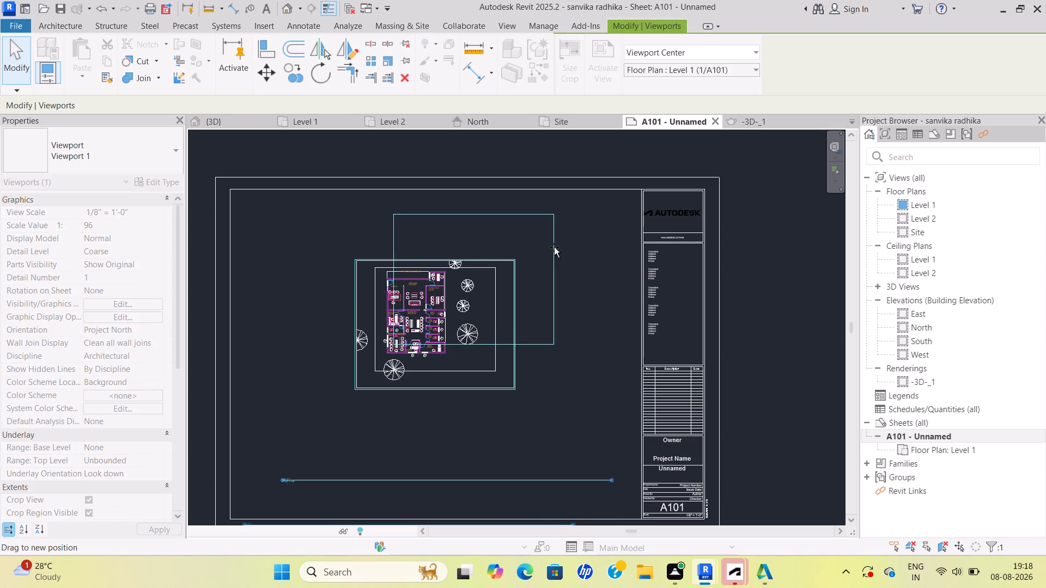
left_click_drag(554, 247, 583, 254)
left_click_drag(582, 315, 587, 316)
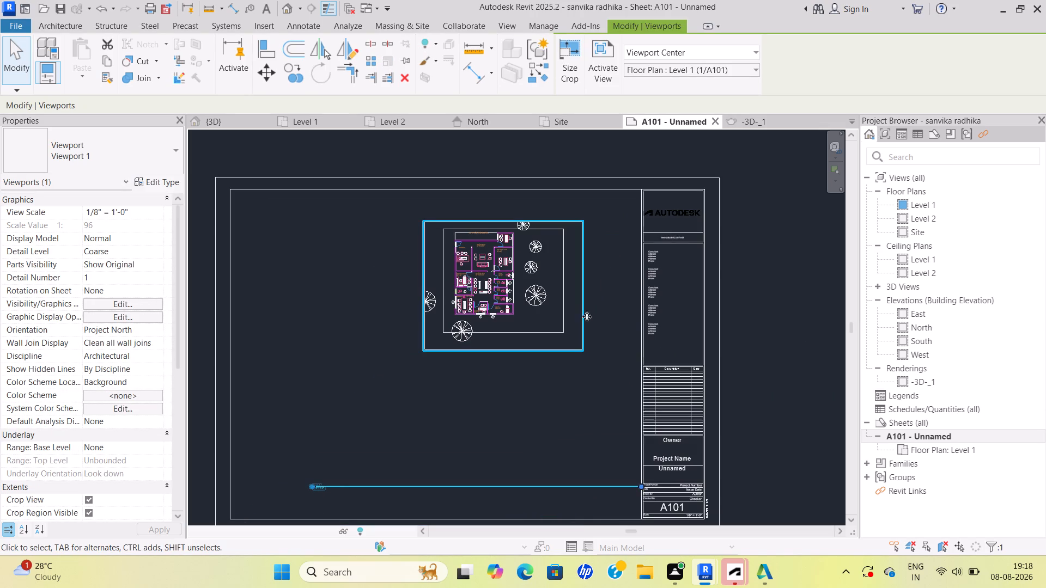
left_click_drag(587, 316, 611, 299)
left_click(734, 344)
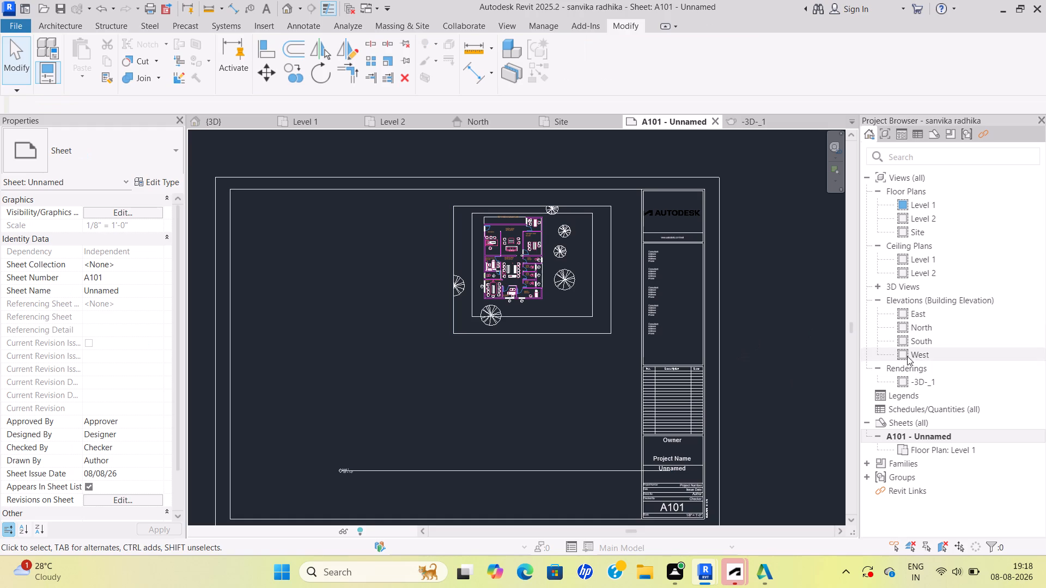
Place the -3D-_1 rendering on sheet A101 in the lower part of the sheet, below the Level 1 plan.
left_click(917, 378)
scroll(910, 380, "down", 14)
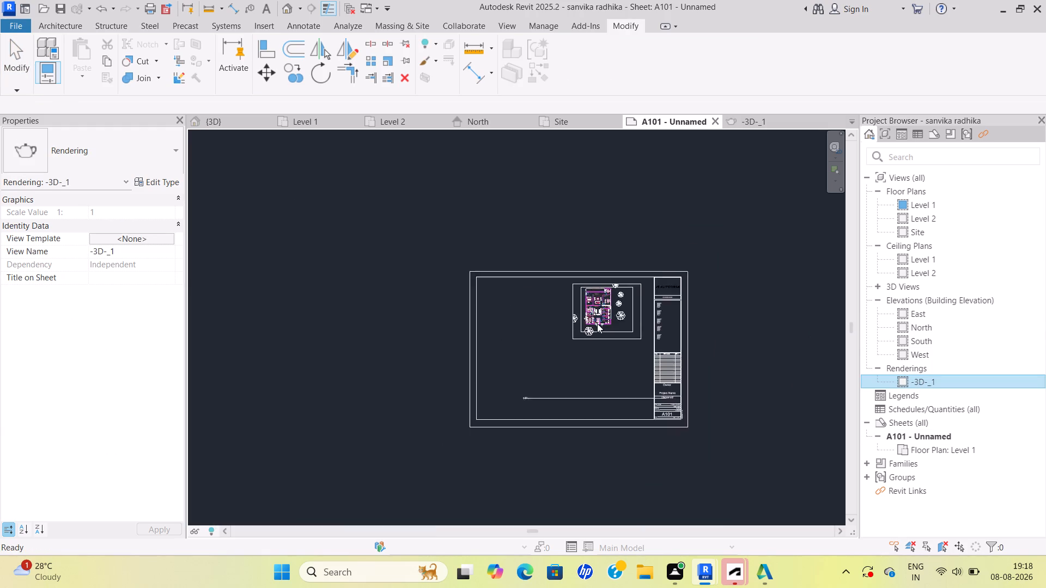
scroll(597, 323, "down", 5)
scroll(594, 328, "up", 4)
left_click_drag(927, 380, 577, 335)
scroll(579, 339, "up", 6)
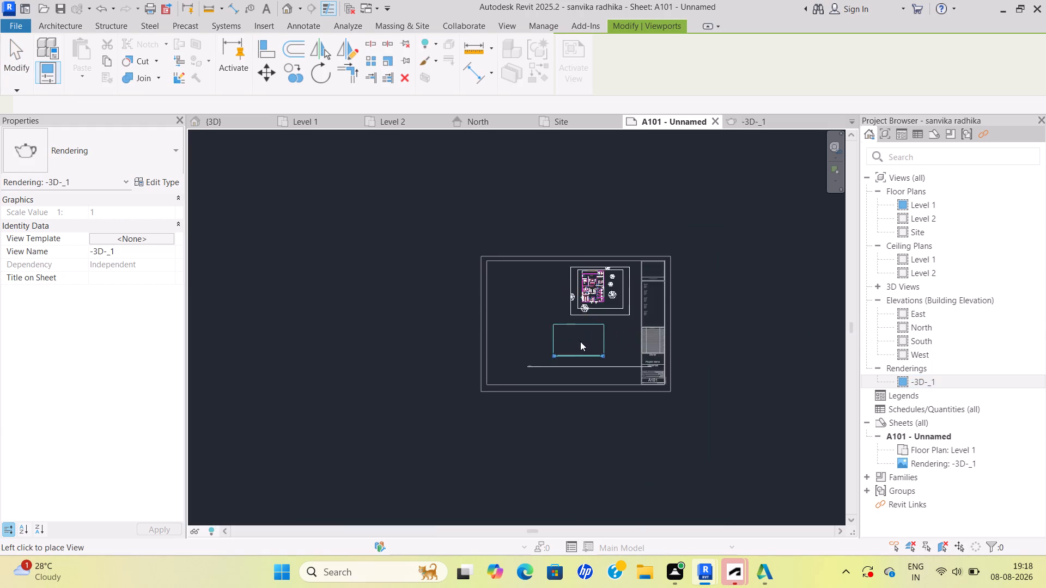
scroll(580, 341, "up", 4)
left_click(510, 342)
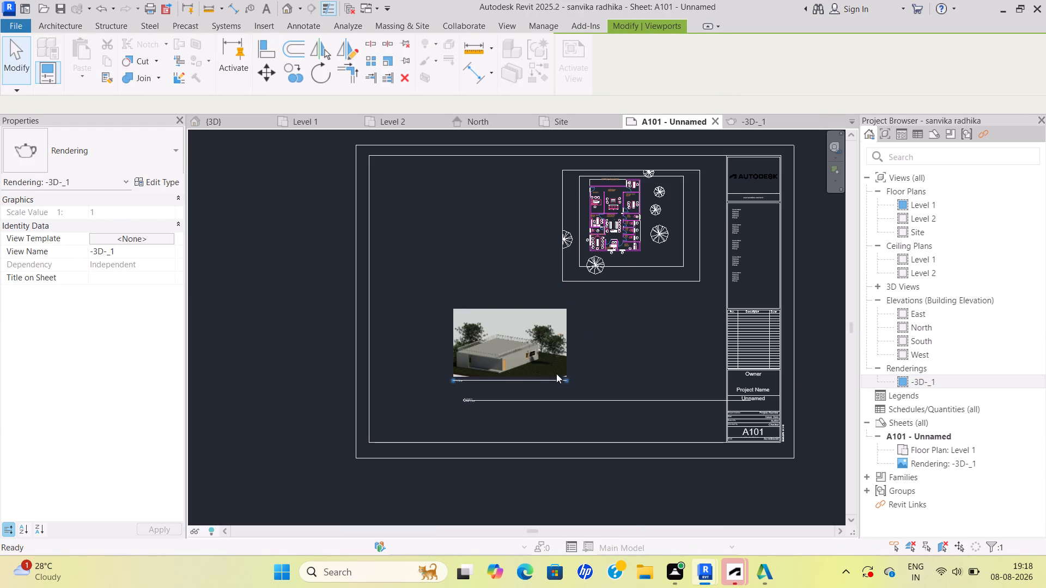
Shorten the rendering's title line and move the rendering viewport directly beneath the Level 1 plan.
left_click_drag(567, 380, 554, 390)
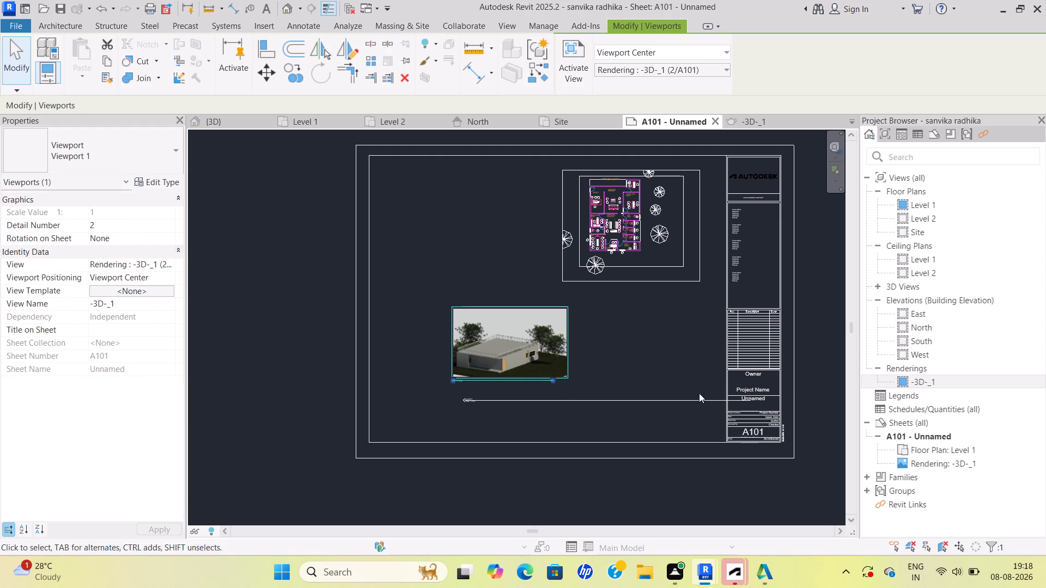
scroll(432, 254, "up", 2)
middle_click_drag(516, 262, 438, 226)
scroll(439, 224, "down", 2)
scroll(524, 297, "up", 1)
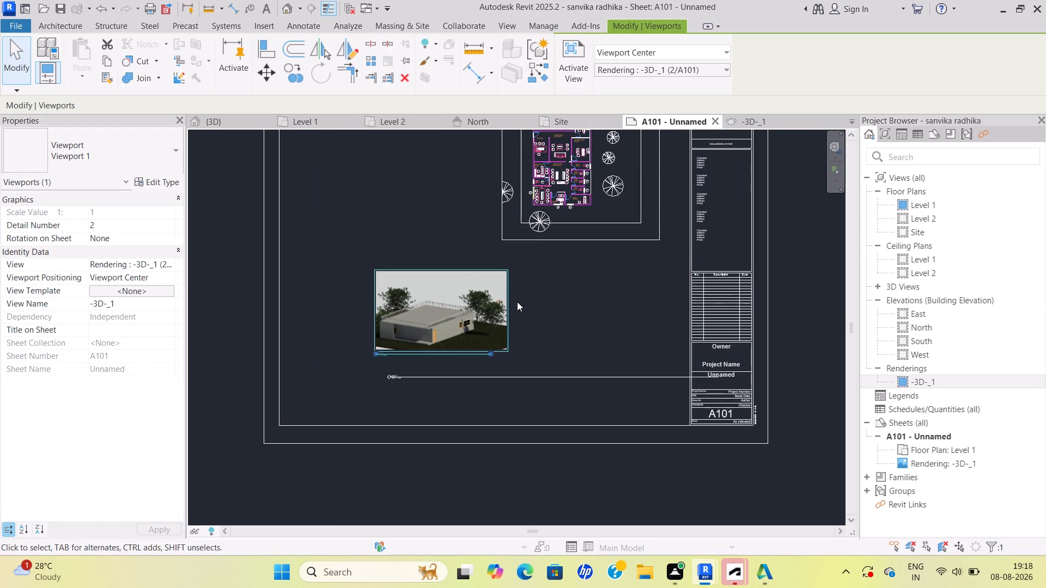
left_click_drag(508, 314, 643, 317)
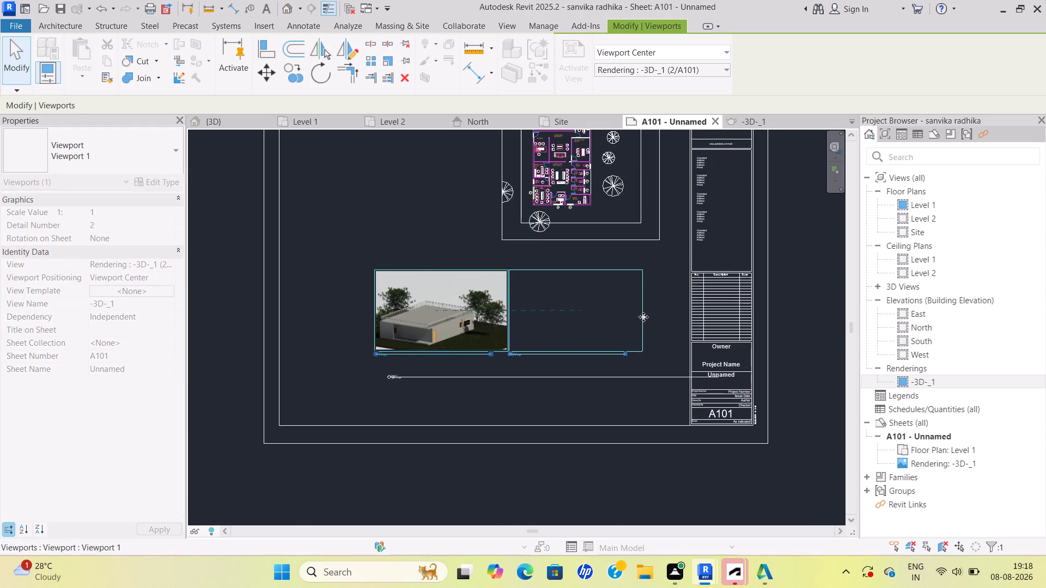
scroll(531, 303, "down", 3)
left_click(733, 298)
scroll(520, 273, "up", 2)
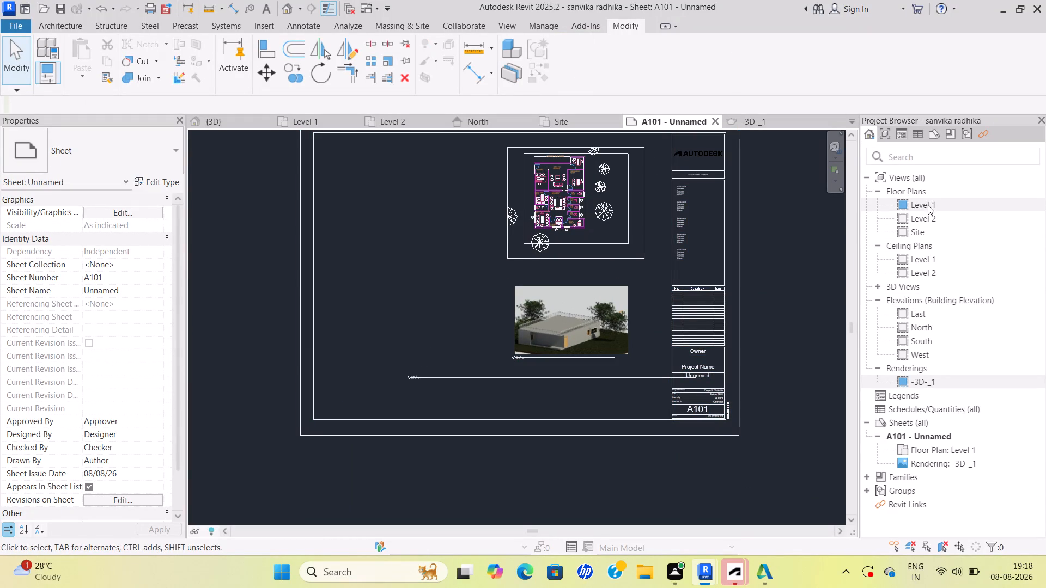
Open the East elevation and enable Crop View, Crop Region Visible and Annotation Crop for it.
double_click(921, 313)
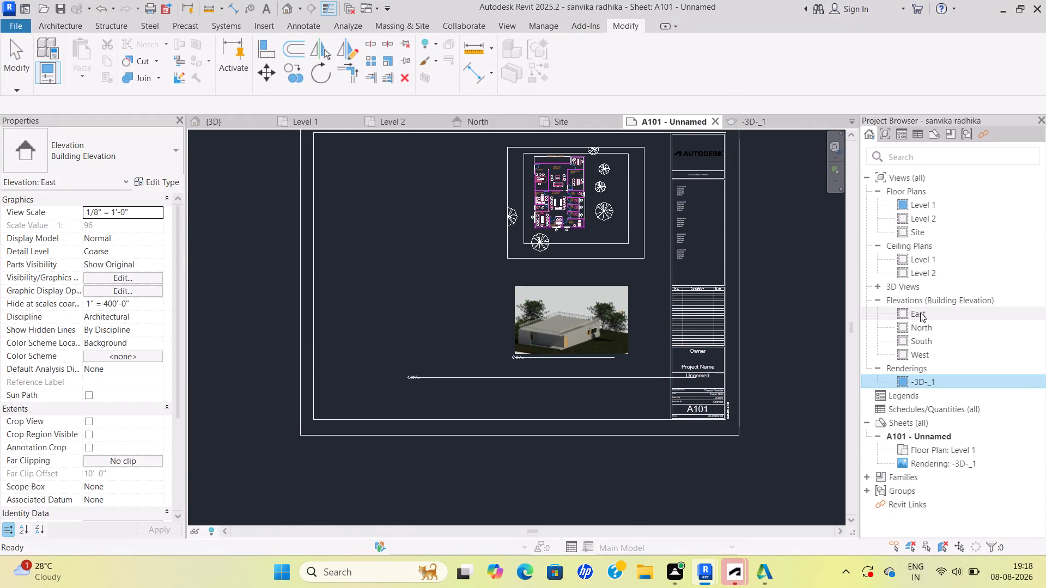
scroll(547, 307, "down", 4)
scroll(628, 316, "up", 1)
middle_click_drag(630, 315, 551, 308)
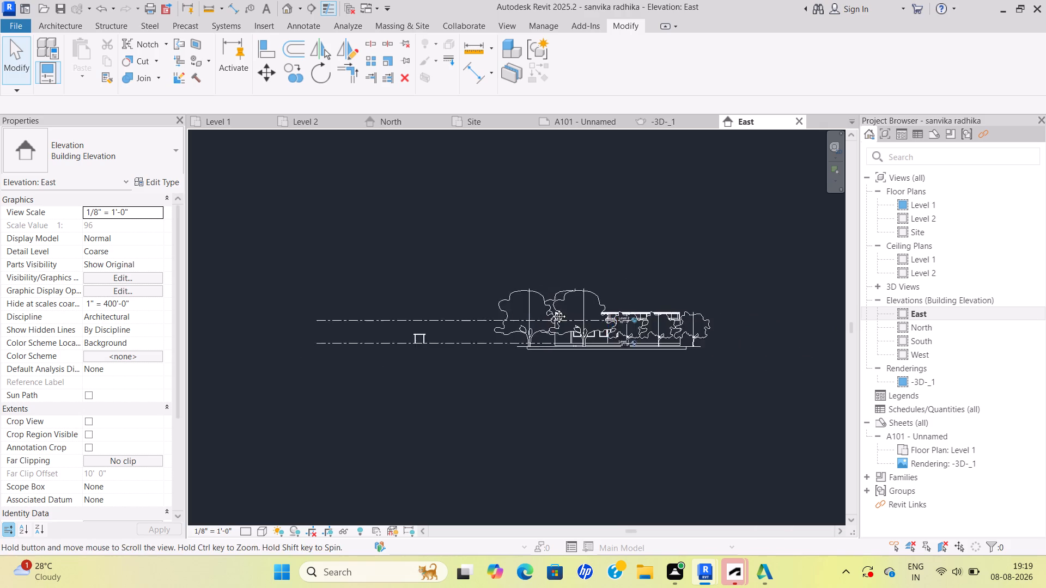
middle_click_drag(551, 308, 475, 293)
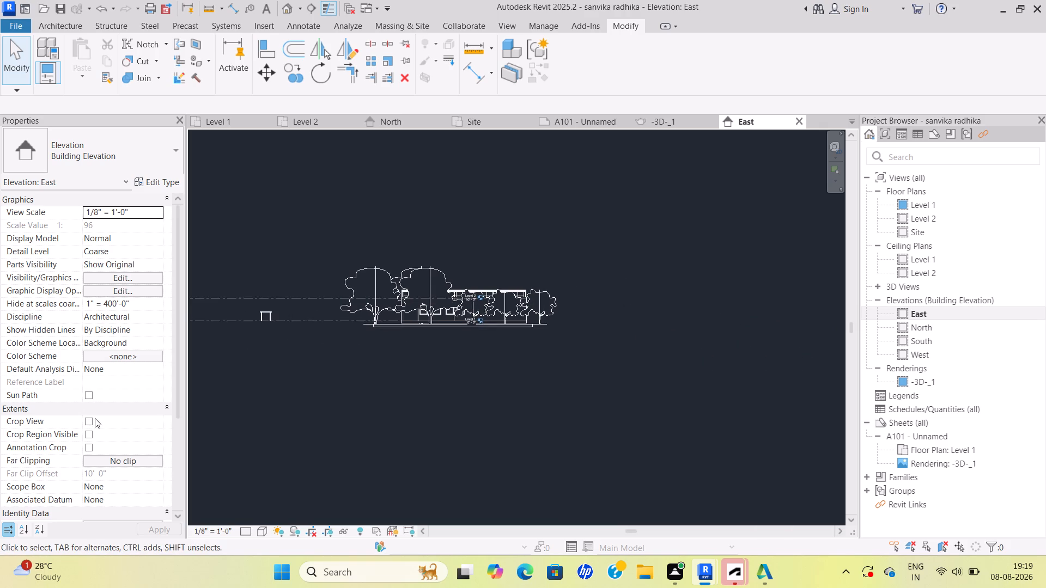
left_click(95, 421)
left_click(88, 434)
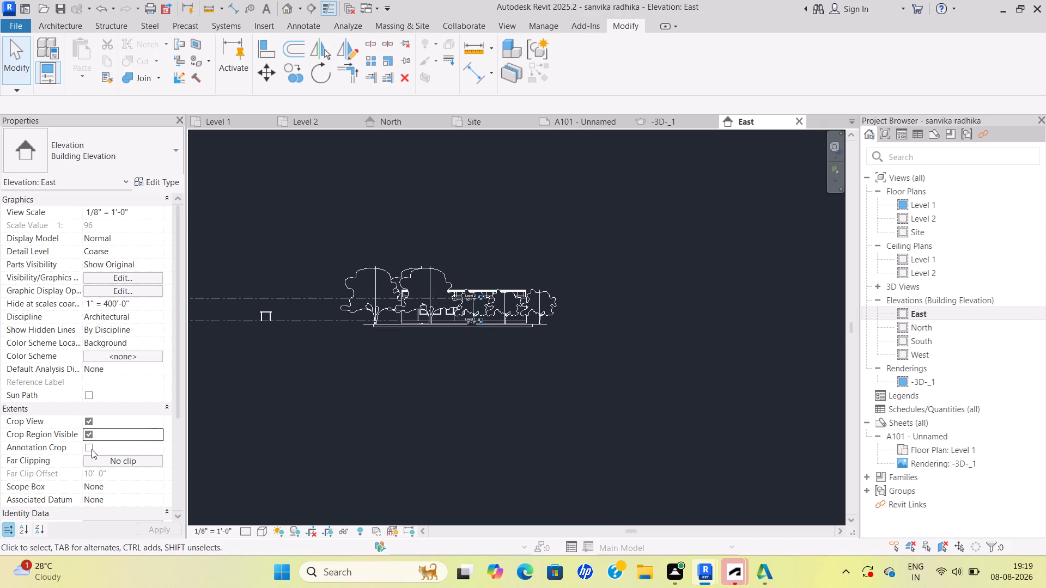
left_click(92, 449)
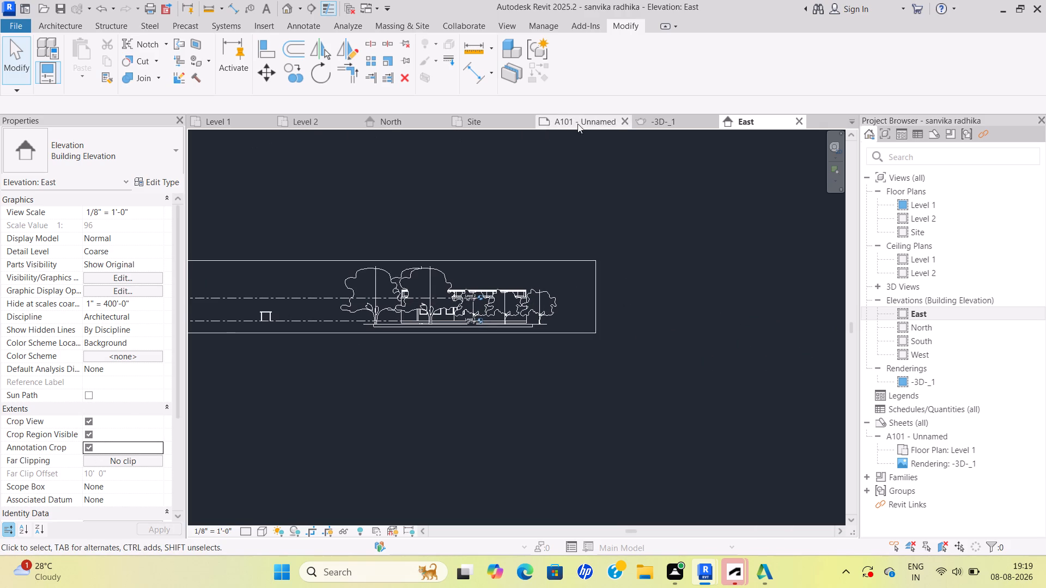
scroll(555, 271, "down", 1)
scroll(478, 292, "up", 7)
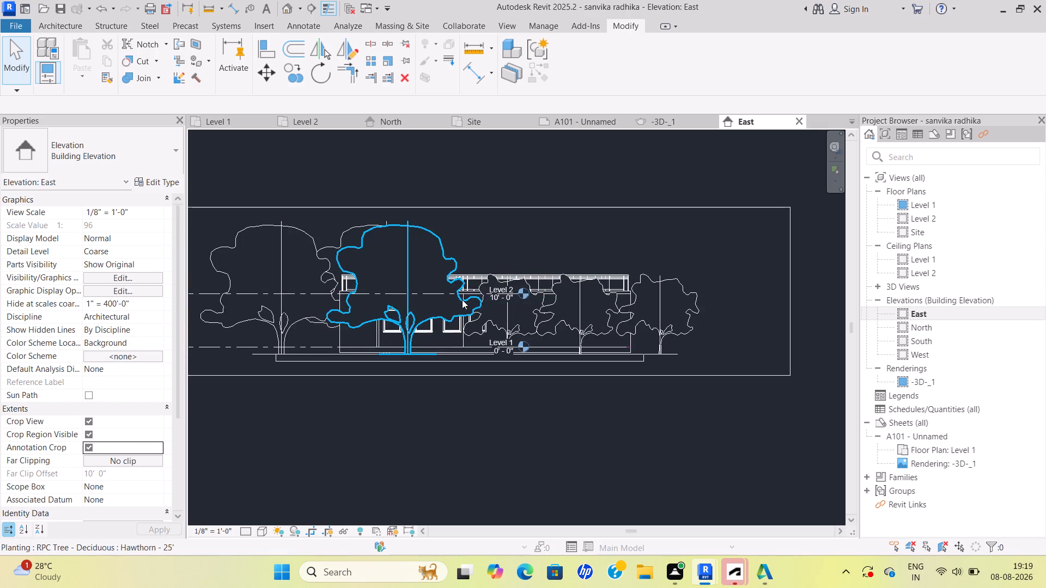
scroll(507, 308, "down", 3)
Place the East elevation on sheet A101 in the upper area beside the Level 1 plan.
left_click(595, 126)
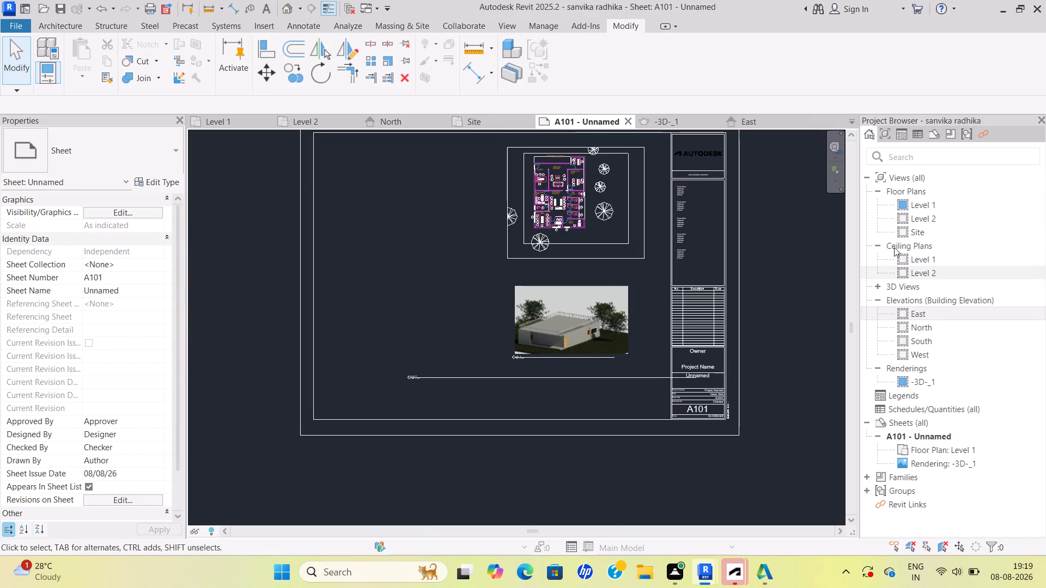
left_click(919, 315)
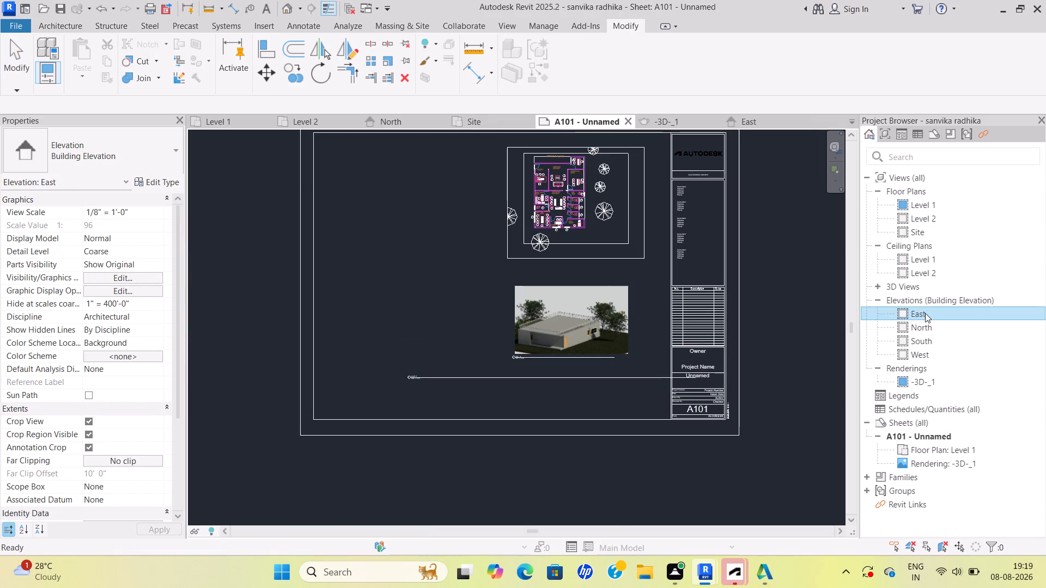
left_click_drag(926, 312, 402, 196)
middle_click_drag(423, 232, 379, 279)
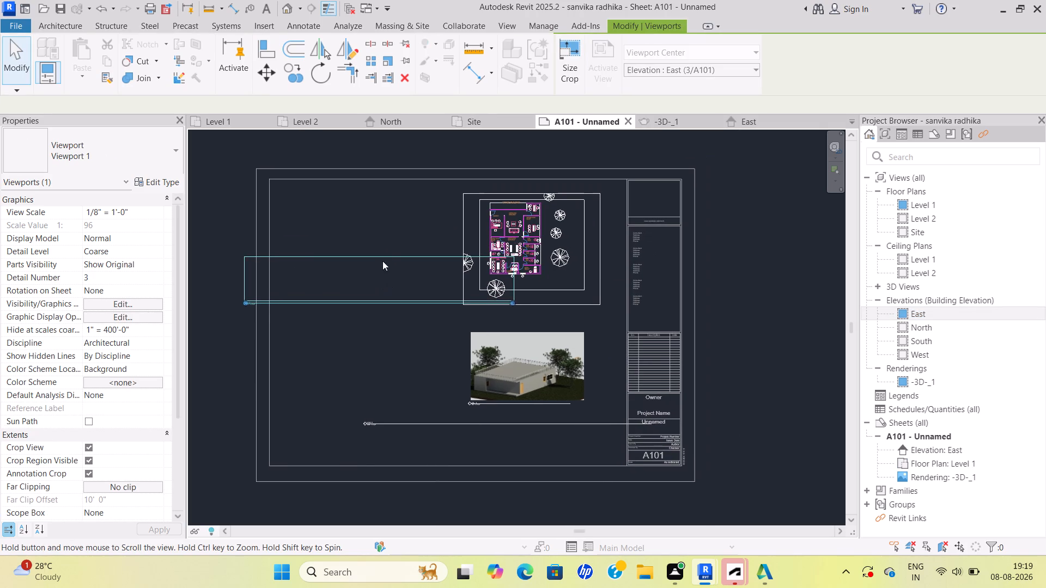
left_click(371, 241)
Move the East elevation viewport horizontally away from the title block until it clears the Level 1 plan.
scroll(482, 237, "up", 2)
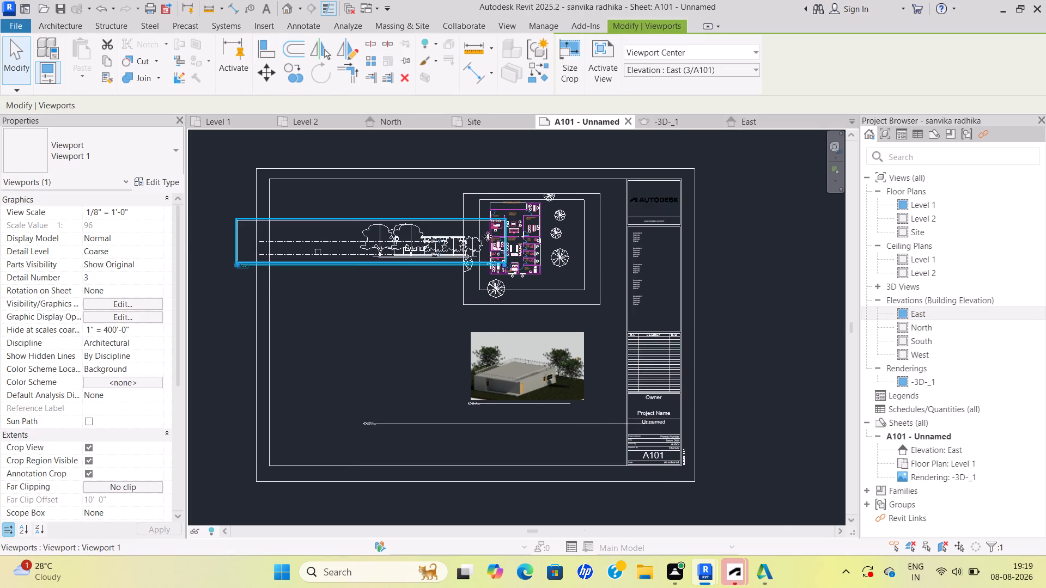
scroll(488, 236, "up", 2)
middle_click_drag(513, 235, 651, 265)
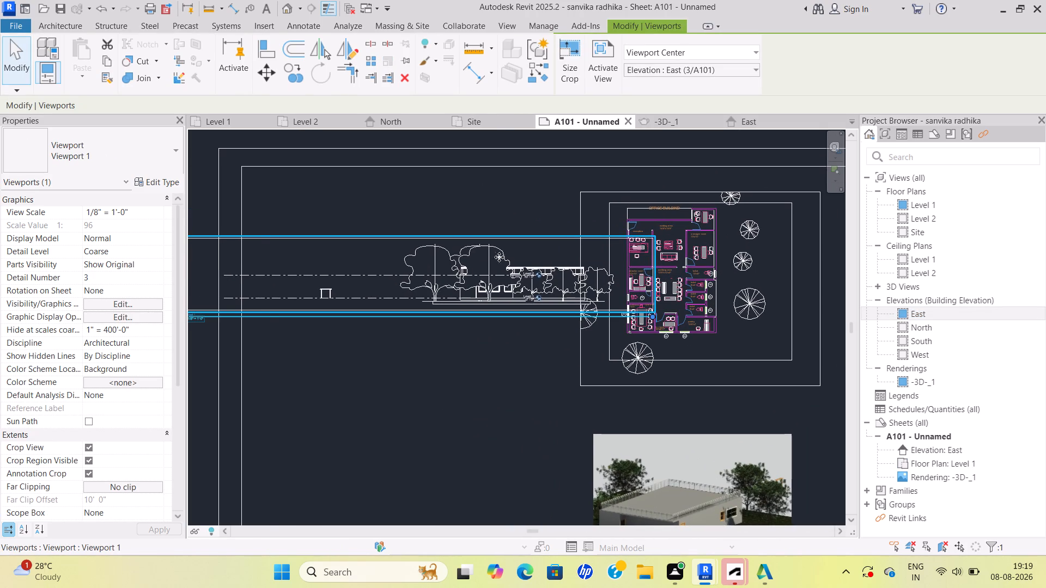
scroll(461, 256, "down", 2)
left_click_drag(610, 271, 540, 271)
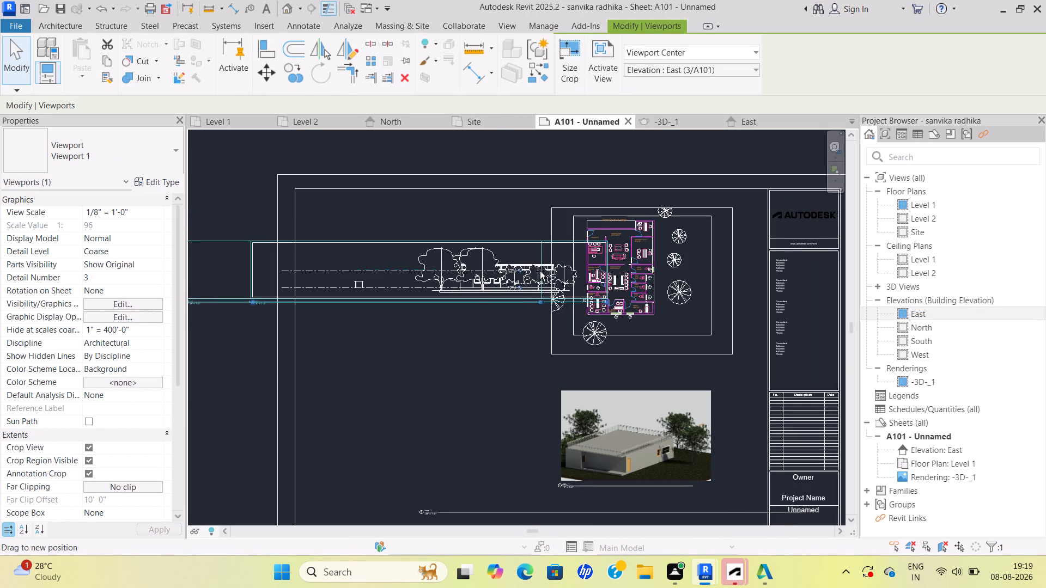
left_click_drag(540, 271, 527, 271)
left_click(470, 218)
scroll(446, 268, "down", 2)
scroll(250, 220, "up", 3)
Activate the East elevation viewport and shrink its crop region by moving the left edge in beside the trees.
triple_click(235, 291)
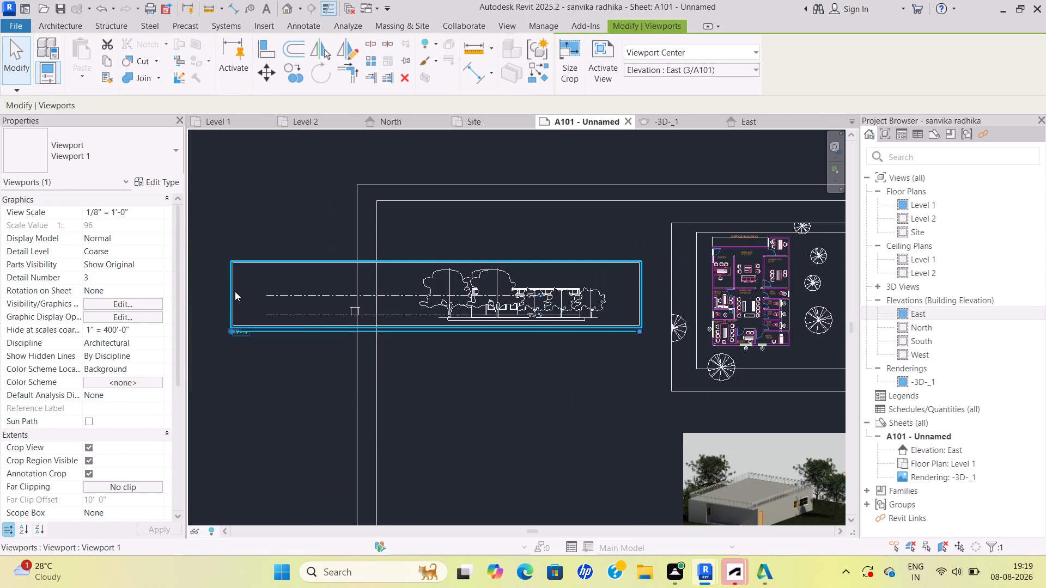
left_click_drag(232, 293, 378, 291)
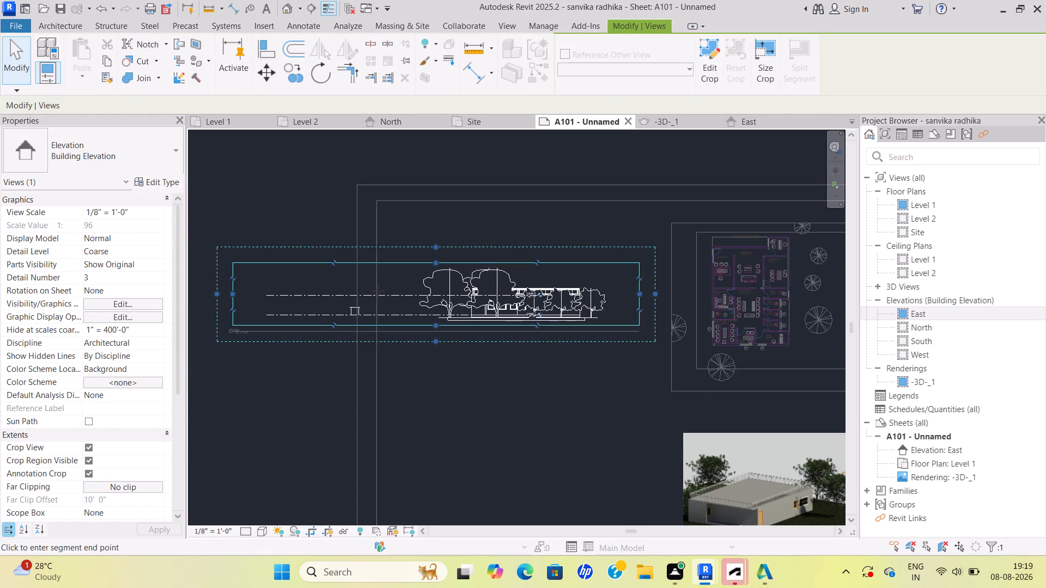
left_click_drag(378, 291, 403, 297)
left_click(471, 217)
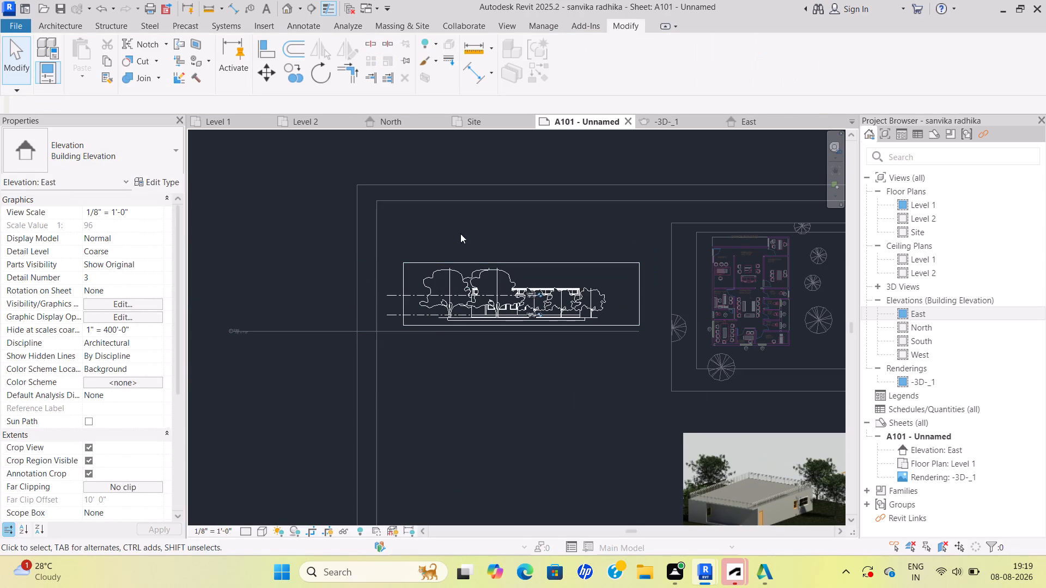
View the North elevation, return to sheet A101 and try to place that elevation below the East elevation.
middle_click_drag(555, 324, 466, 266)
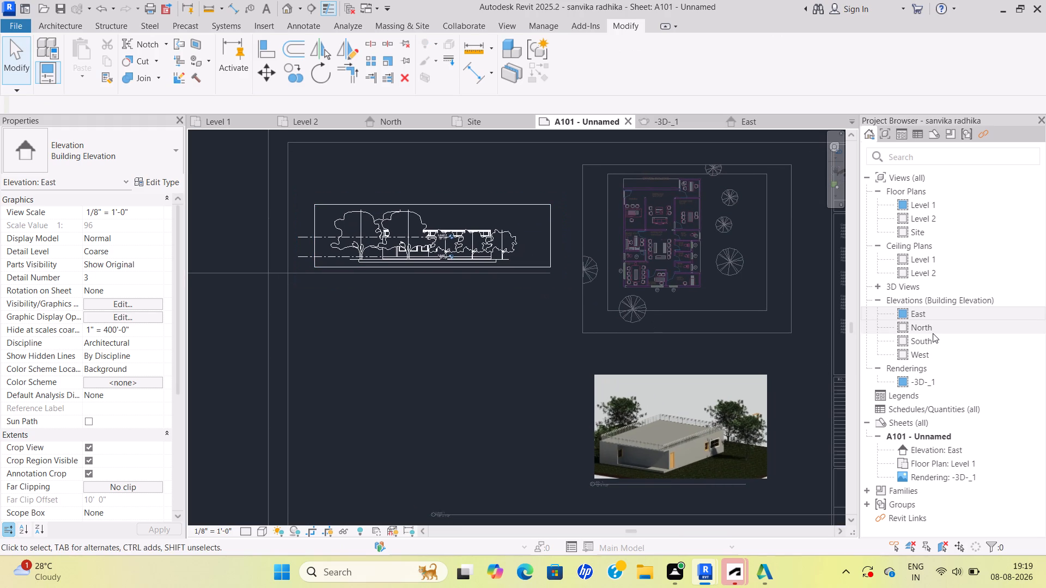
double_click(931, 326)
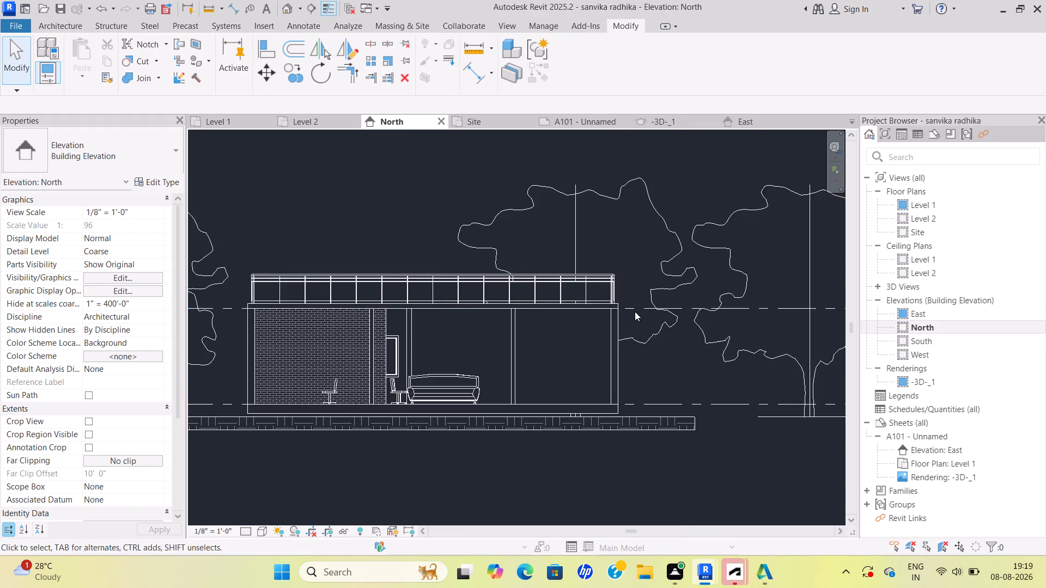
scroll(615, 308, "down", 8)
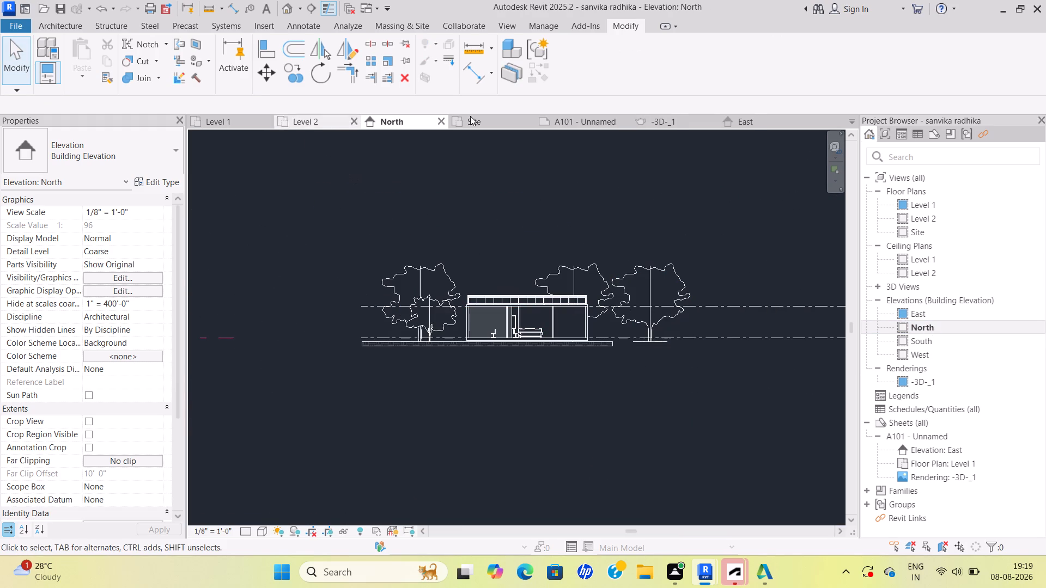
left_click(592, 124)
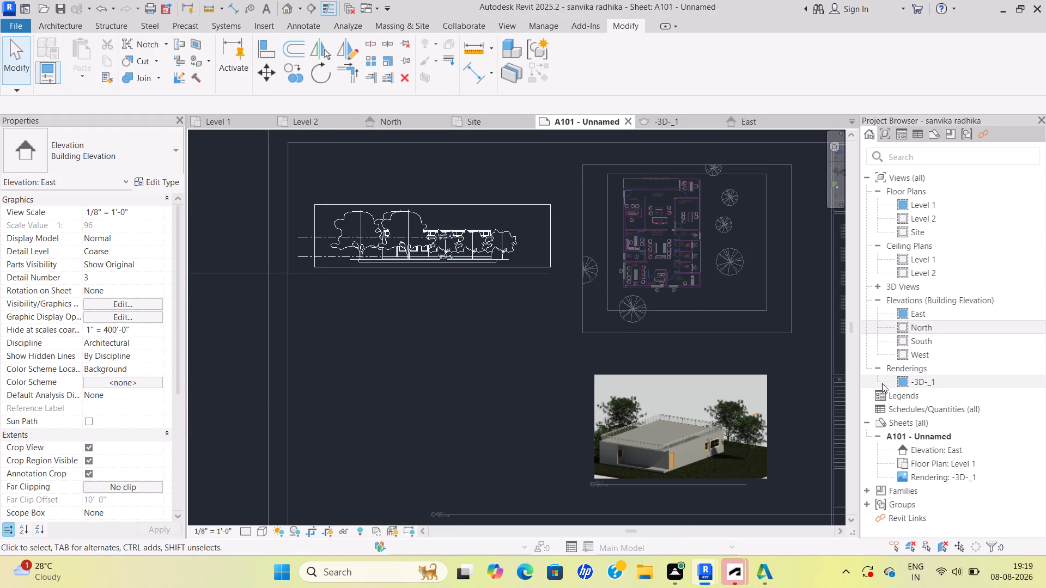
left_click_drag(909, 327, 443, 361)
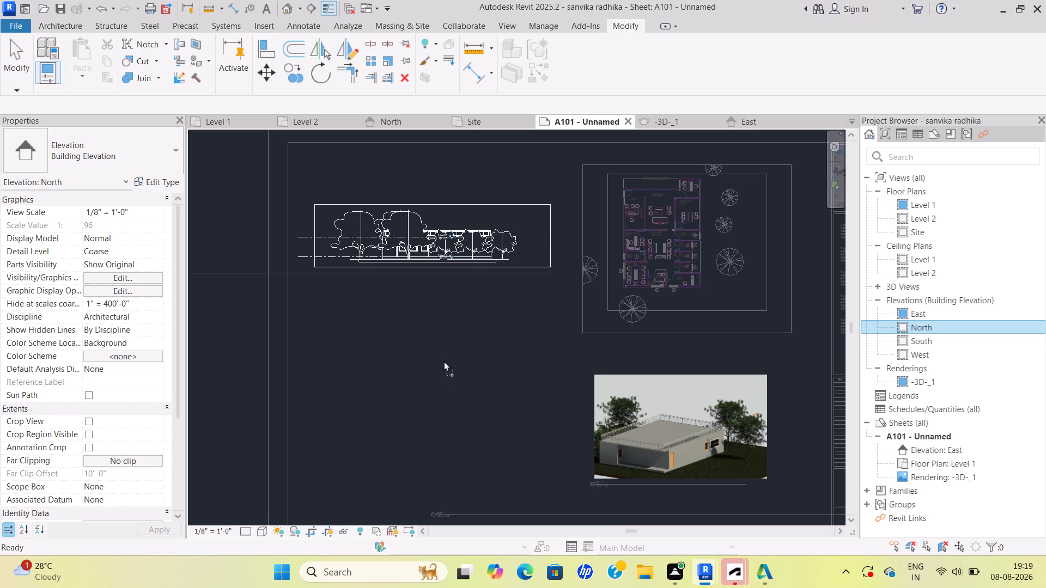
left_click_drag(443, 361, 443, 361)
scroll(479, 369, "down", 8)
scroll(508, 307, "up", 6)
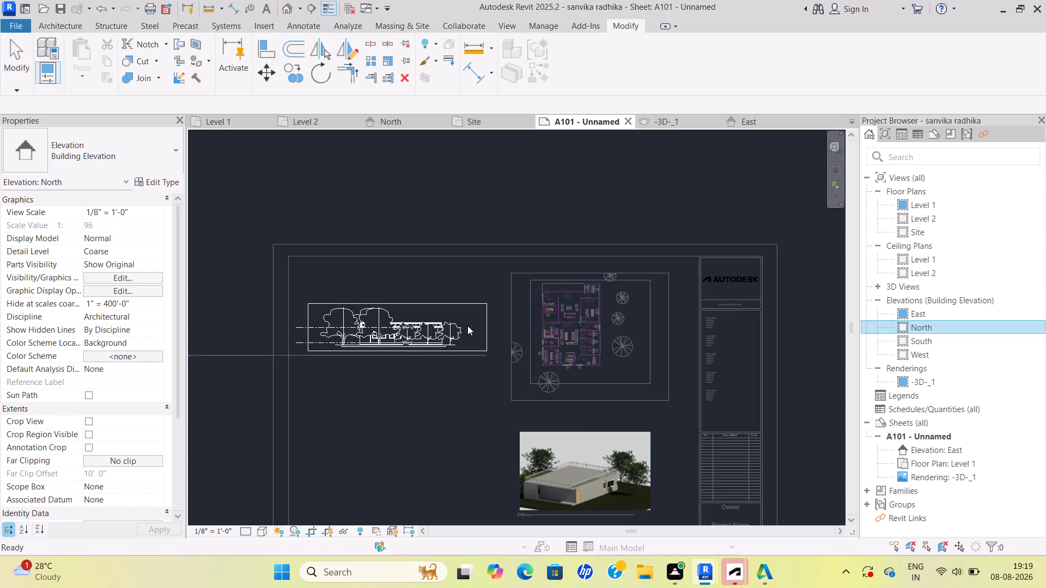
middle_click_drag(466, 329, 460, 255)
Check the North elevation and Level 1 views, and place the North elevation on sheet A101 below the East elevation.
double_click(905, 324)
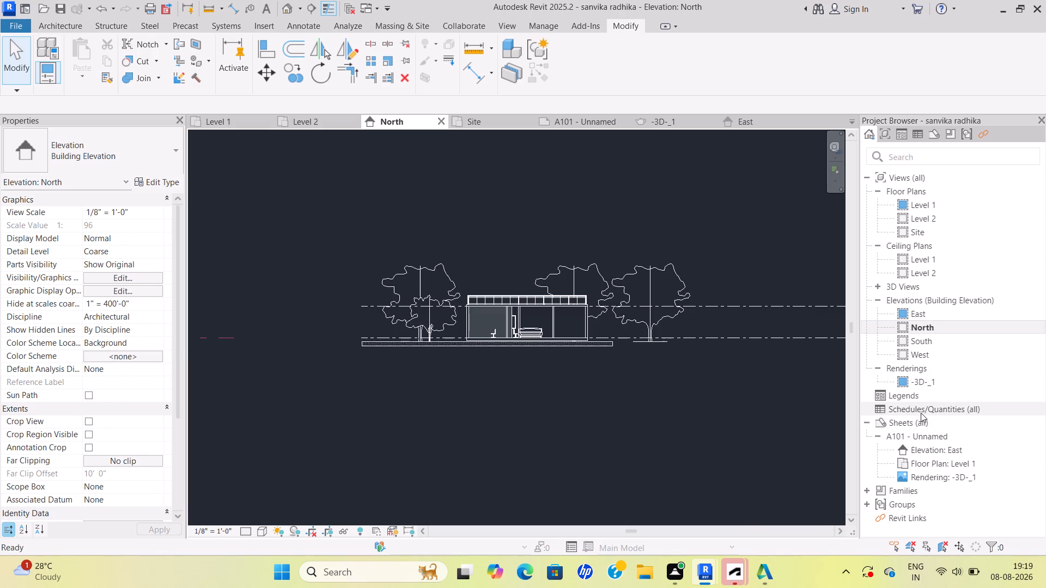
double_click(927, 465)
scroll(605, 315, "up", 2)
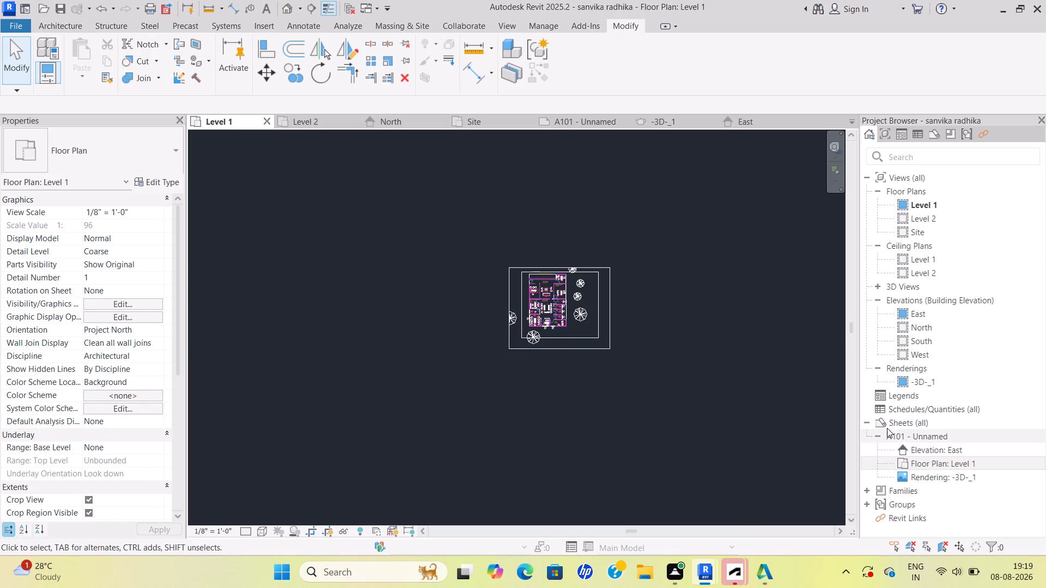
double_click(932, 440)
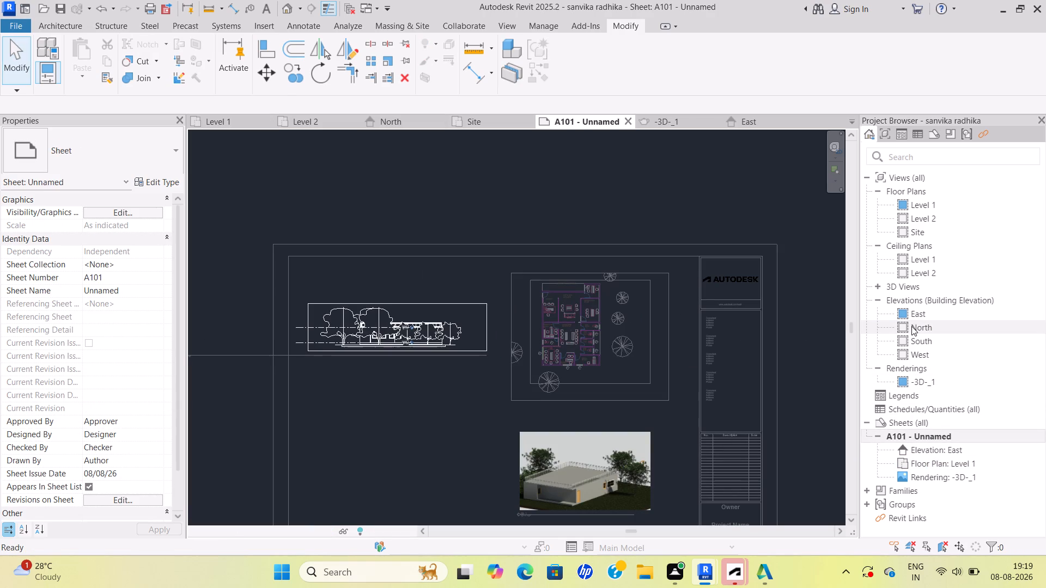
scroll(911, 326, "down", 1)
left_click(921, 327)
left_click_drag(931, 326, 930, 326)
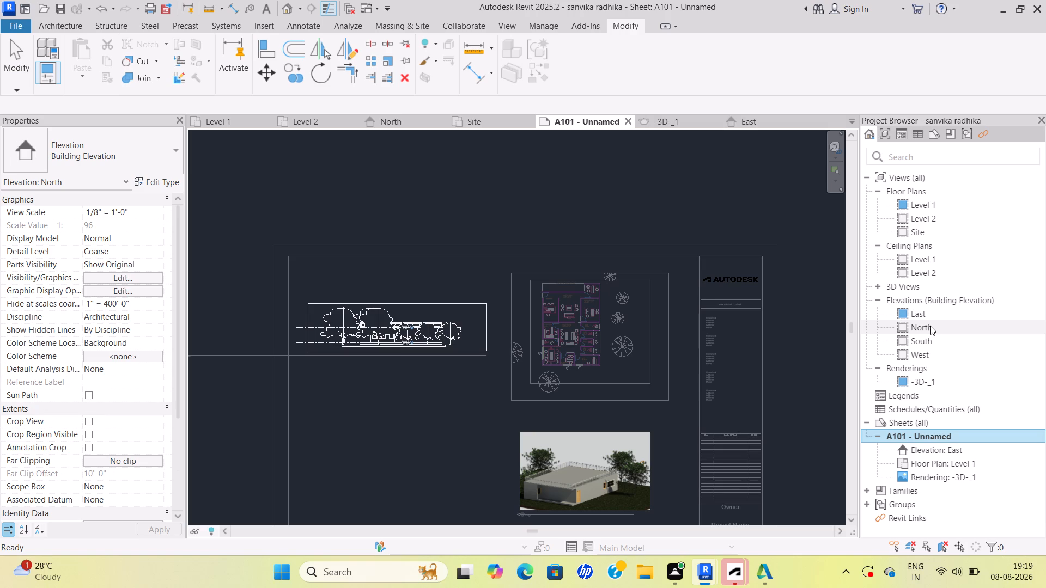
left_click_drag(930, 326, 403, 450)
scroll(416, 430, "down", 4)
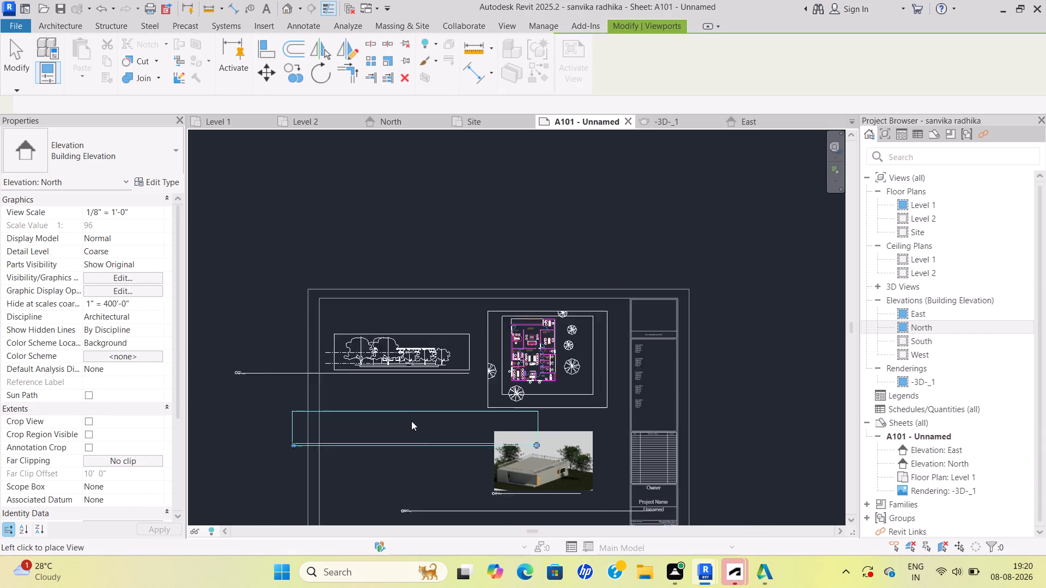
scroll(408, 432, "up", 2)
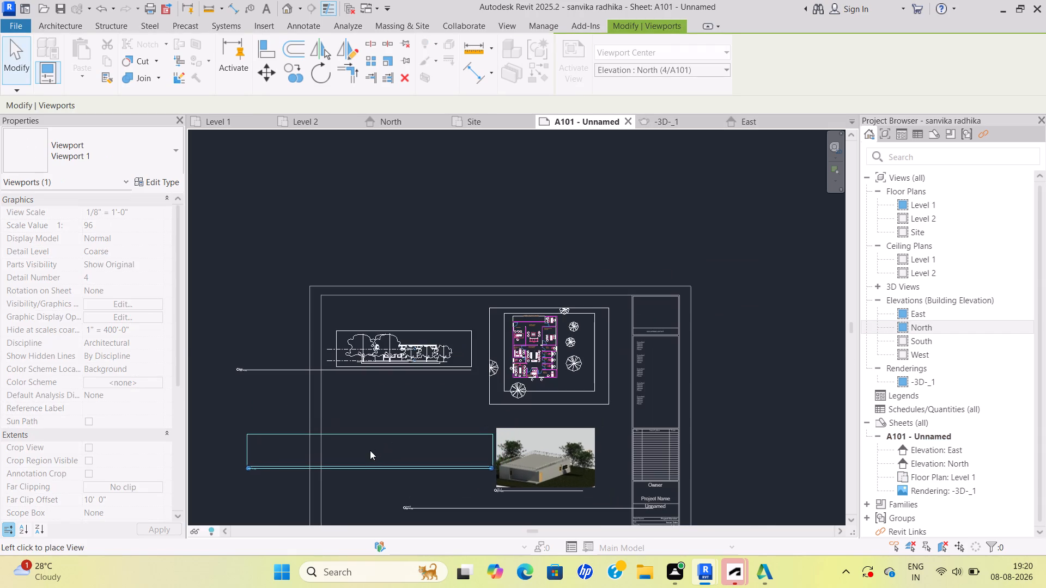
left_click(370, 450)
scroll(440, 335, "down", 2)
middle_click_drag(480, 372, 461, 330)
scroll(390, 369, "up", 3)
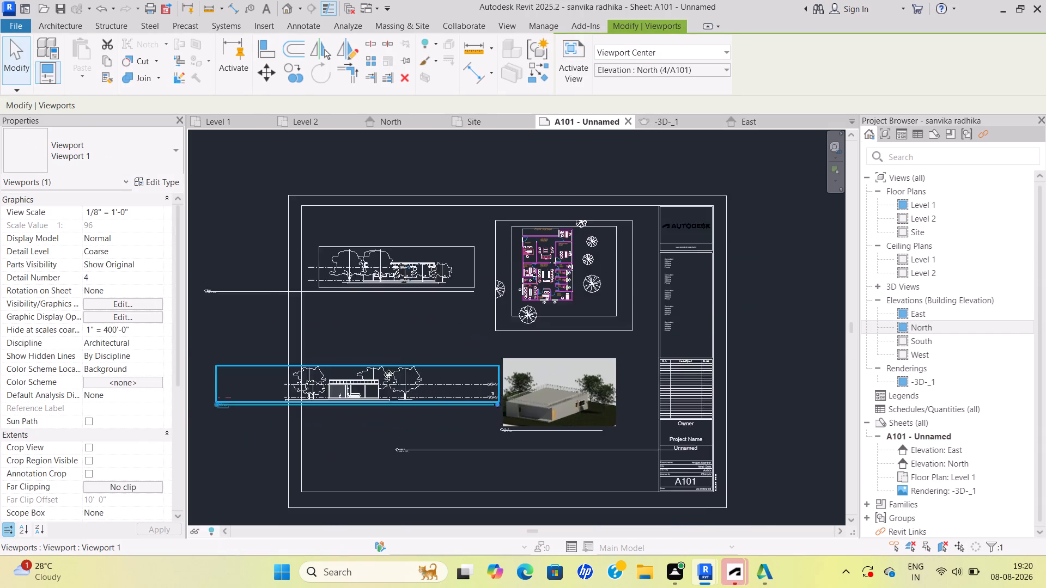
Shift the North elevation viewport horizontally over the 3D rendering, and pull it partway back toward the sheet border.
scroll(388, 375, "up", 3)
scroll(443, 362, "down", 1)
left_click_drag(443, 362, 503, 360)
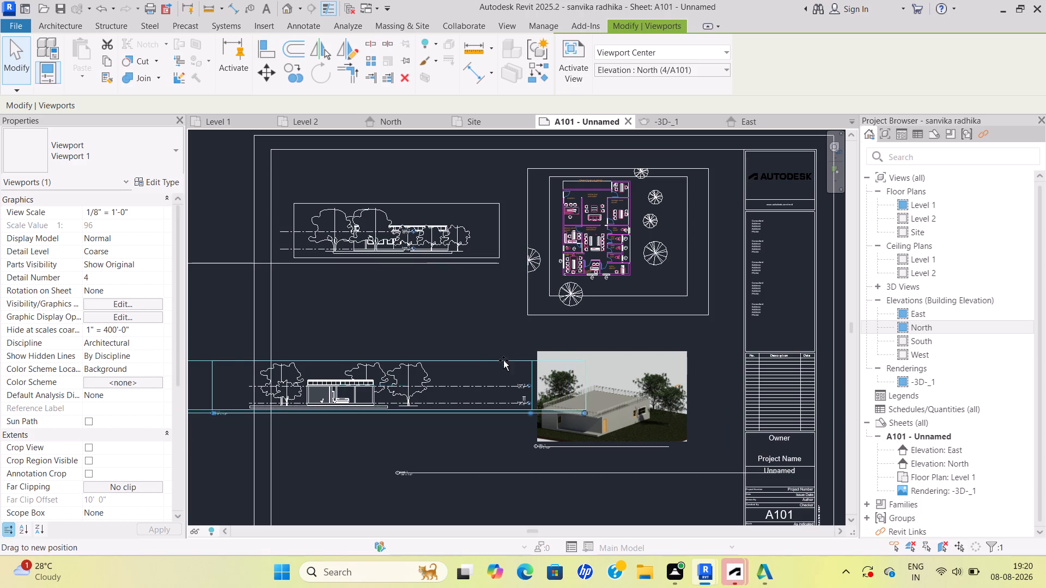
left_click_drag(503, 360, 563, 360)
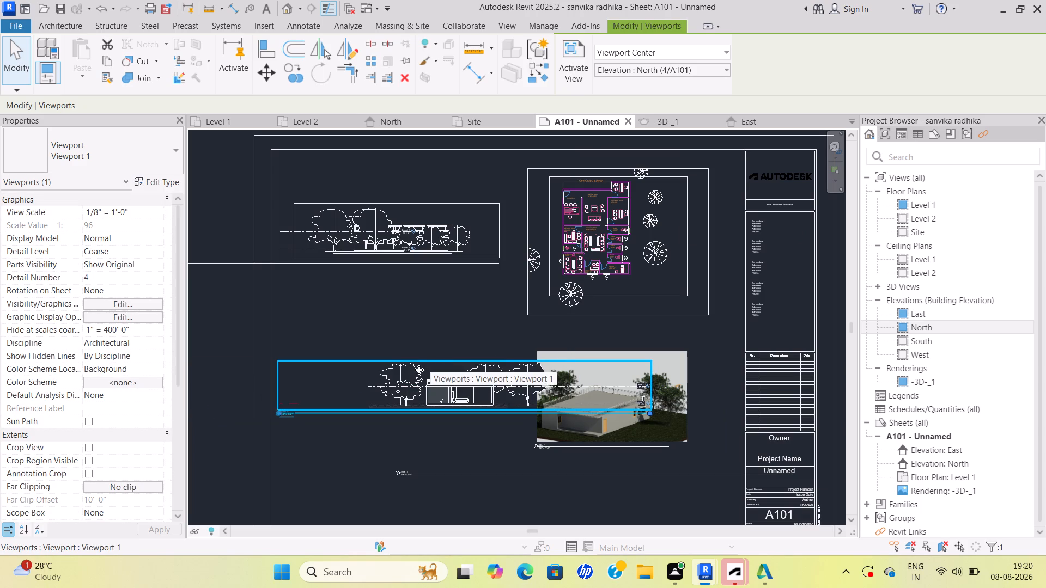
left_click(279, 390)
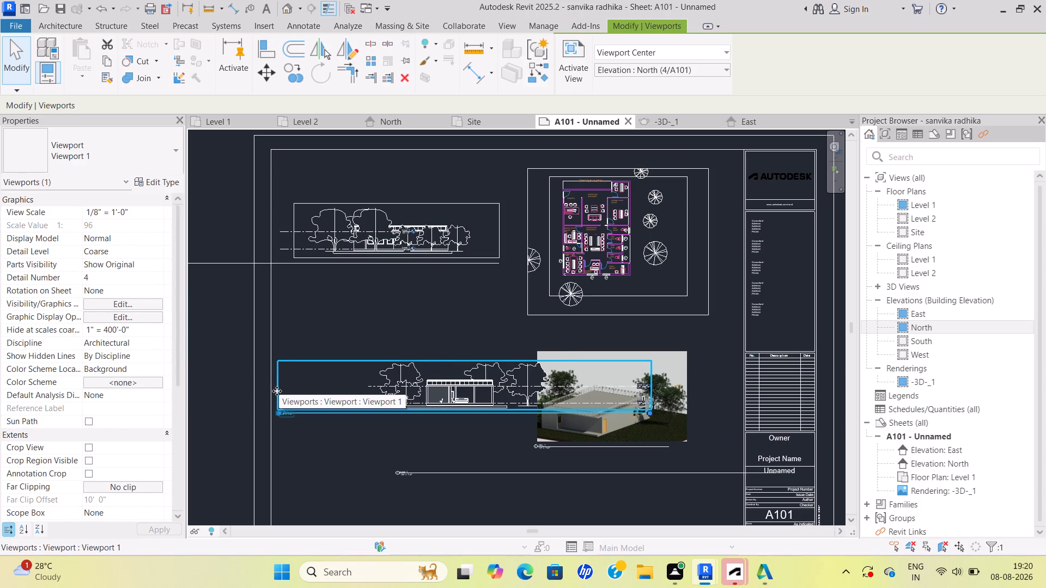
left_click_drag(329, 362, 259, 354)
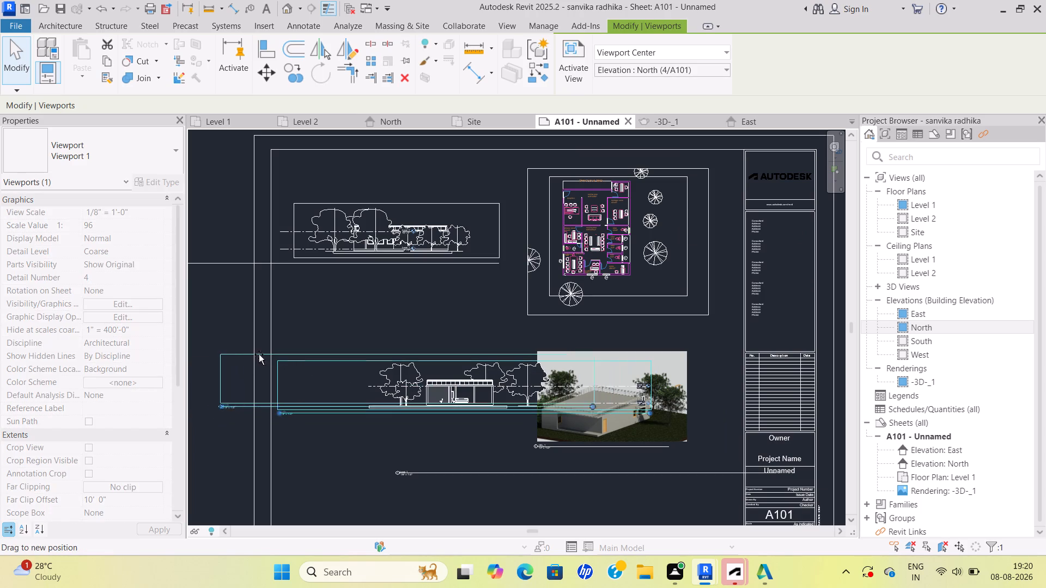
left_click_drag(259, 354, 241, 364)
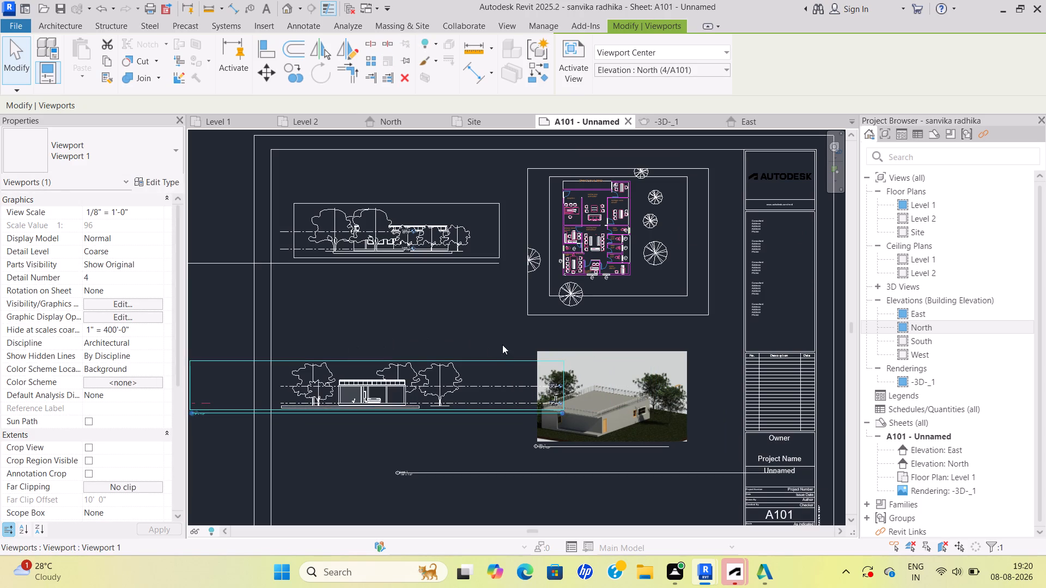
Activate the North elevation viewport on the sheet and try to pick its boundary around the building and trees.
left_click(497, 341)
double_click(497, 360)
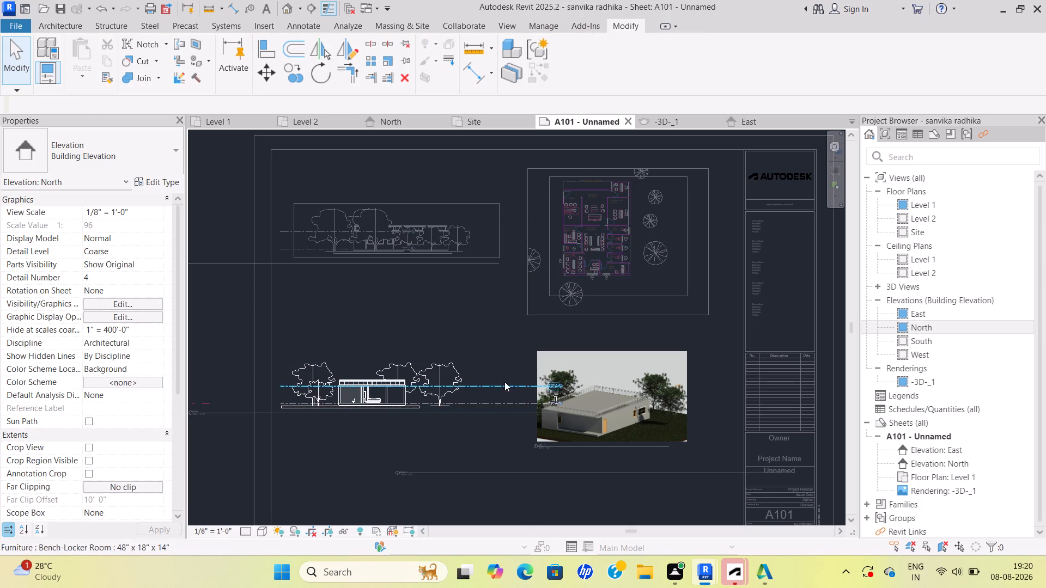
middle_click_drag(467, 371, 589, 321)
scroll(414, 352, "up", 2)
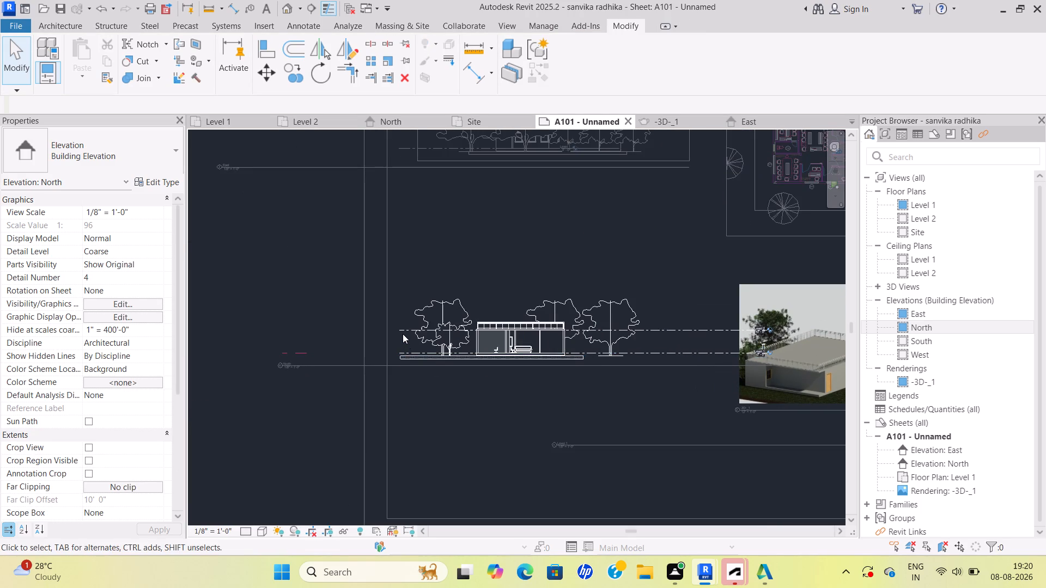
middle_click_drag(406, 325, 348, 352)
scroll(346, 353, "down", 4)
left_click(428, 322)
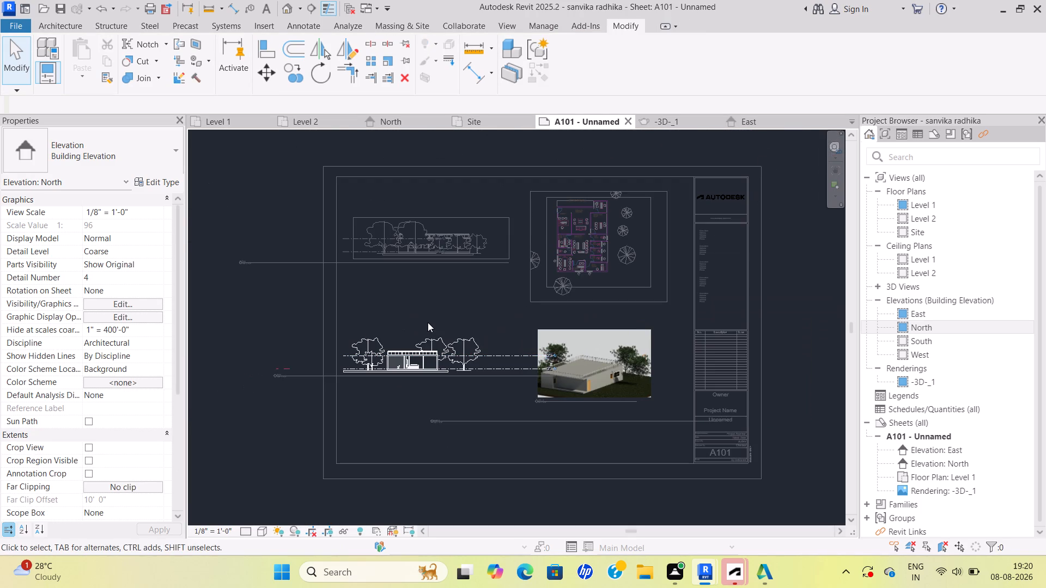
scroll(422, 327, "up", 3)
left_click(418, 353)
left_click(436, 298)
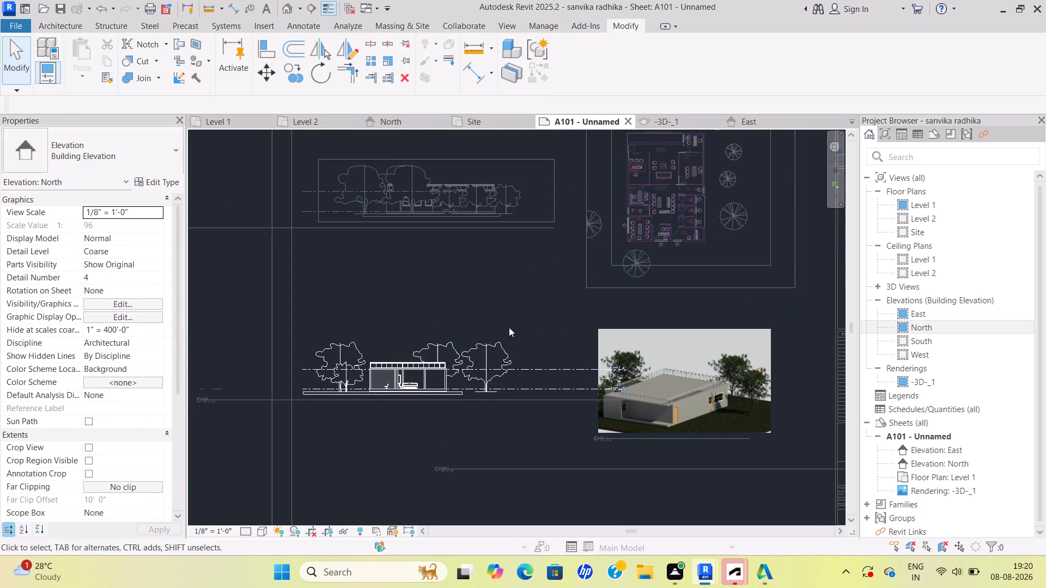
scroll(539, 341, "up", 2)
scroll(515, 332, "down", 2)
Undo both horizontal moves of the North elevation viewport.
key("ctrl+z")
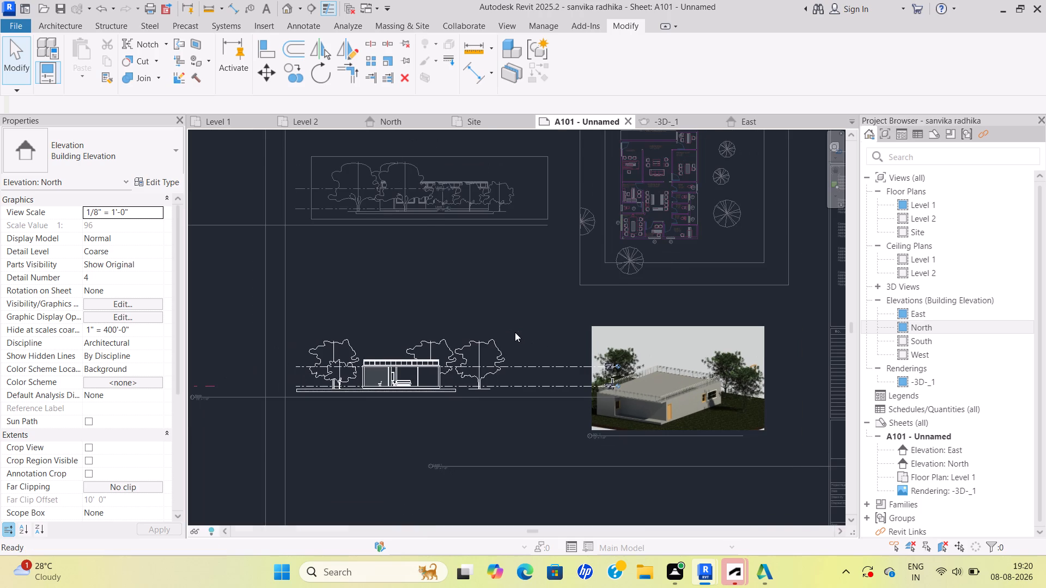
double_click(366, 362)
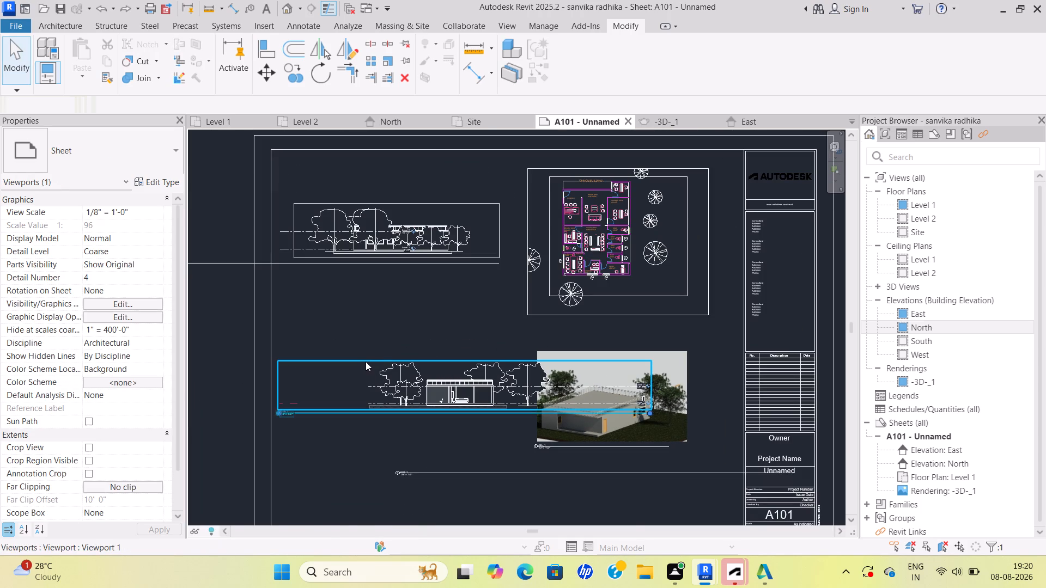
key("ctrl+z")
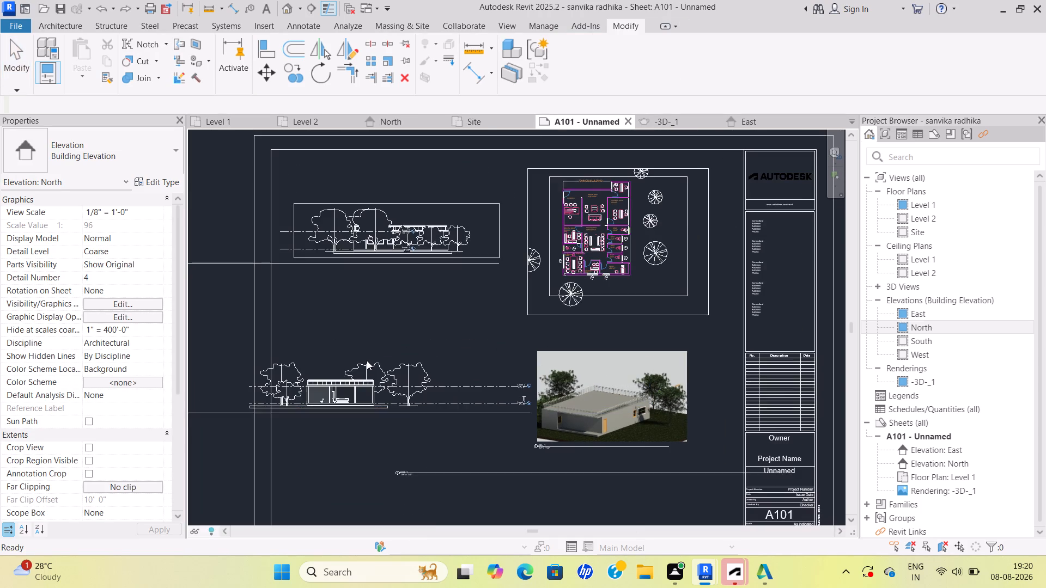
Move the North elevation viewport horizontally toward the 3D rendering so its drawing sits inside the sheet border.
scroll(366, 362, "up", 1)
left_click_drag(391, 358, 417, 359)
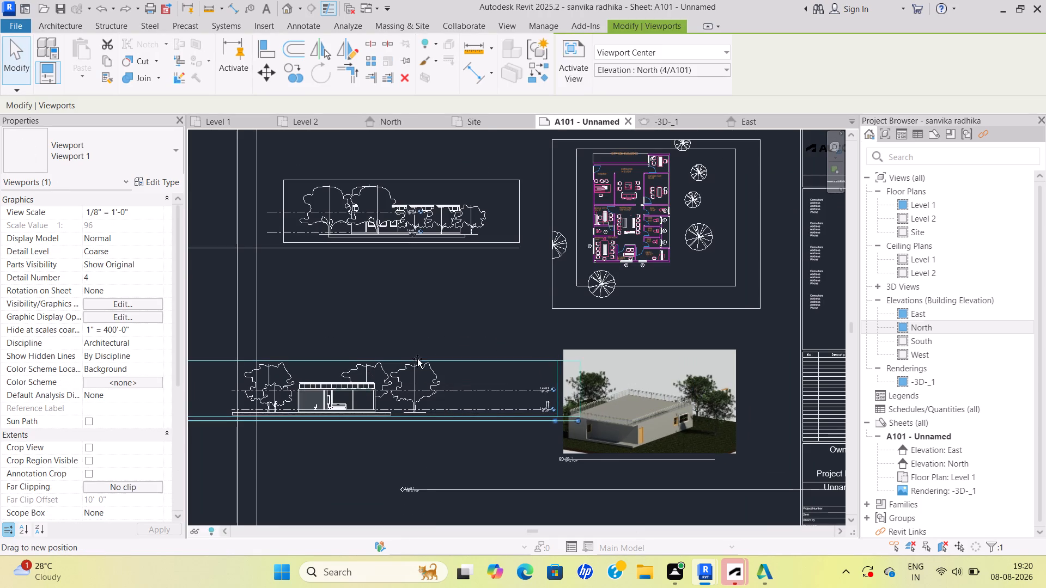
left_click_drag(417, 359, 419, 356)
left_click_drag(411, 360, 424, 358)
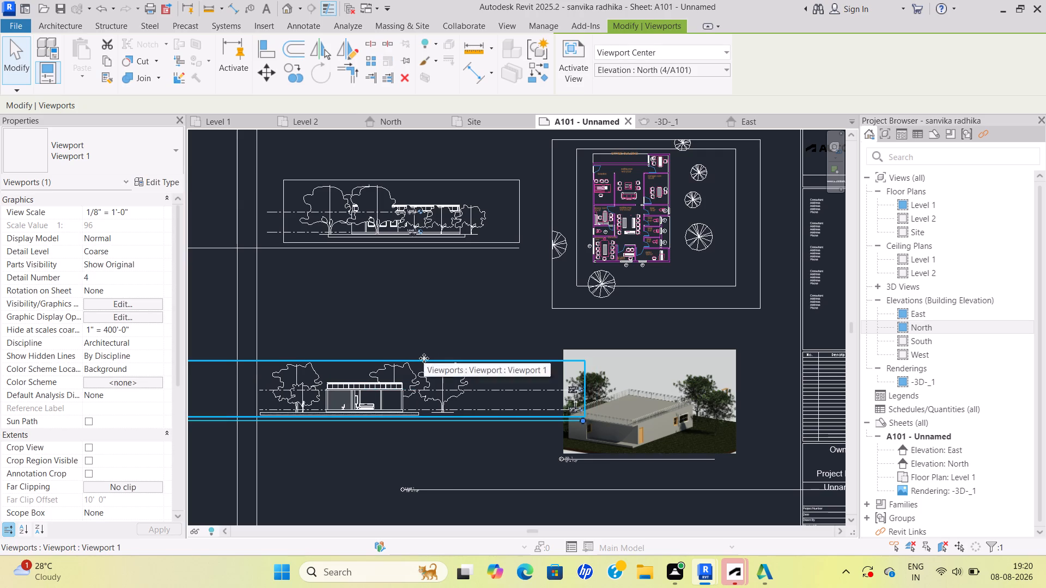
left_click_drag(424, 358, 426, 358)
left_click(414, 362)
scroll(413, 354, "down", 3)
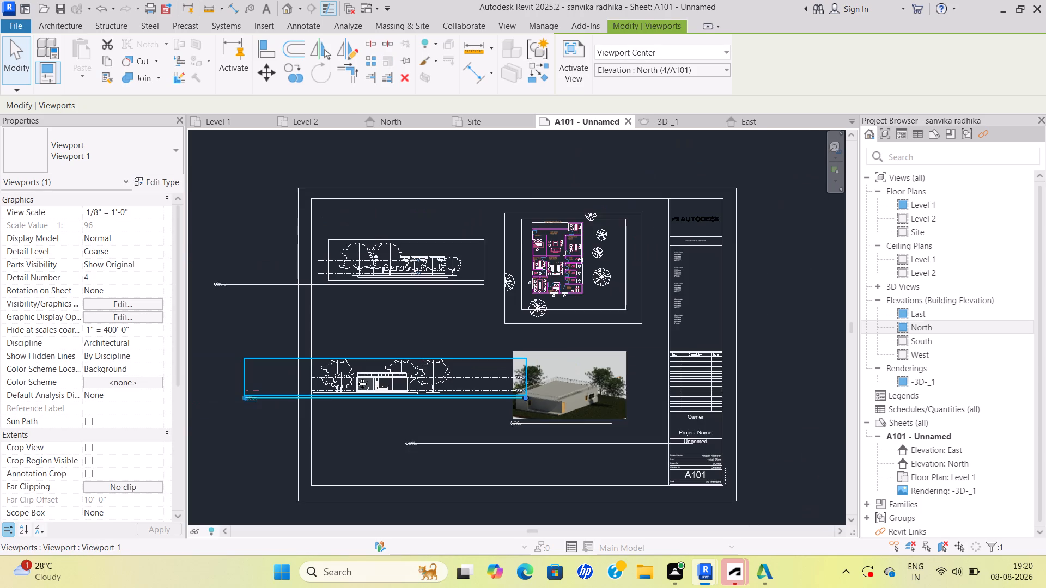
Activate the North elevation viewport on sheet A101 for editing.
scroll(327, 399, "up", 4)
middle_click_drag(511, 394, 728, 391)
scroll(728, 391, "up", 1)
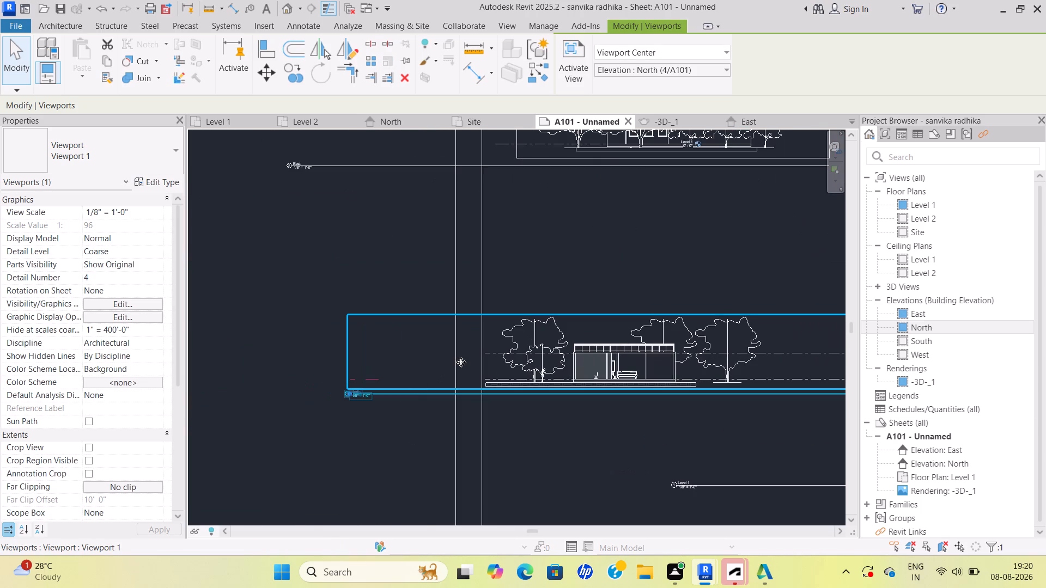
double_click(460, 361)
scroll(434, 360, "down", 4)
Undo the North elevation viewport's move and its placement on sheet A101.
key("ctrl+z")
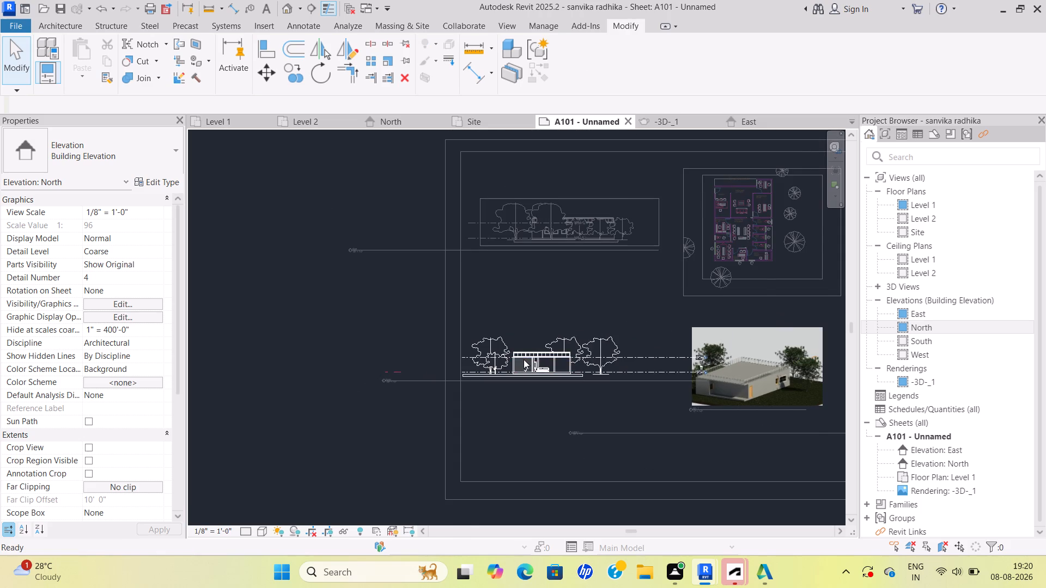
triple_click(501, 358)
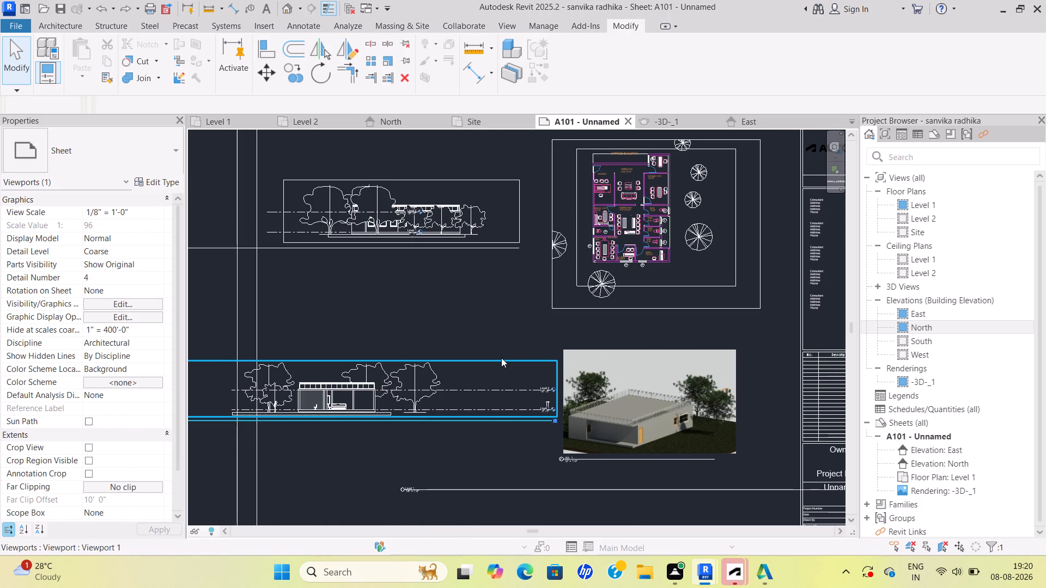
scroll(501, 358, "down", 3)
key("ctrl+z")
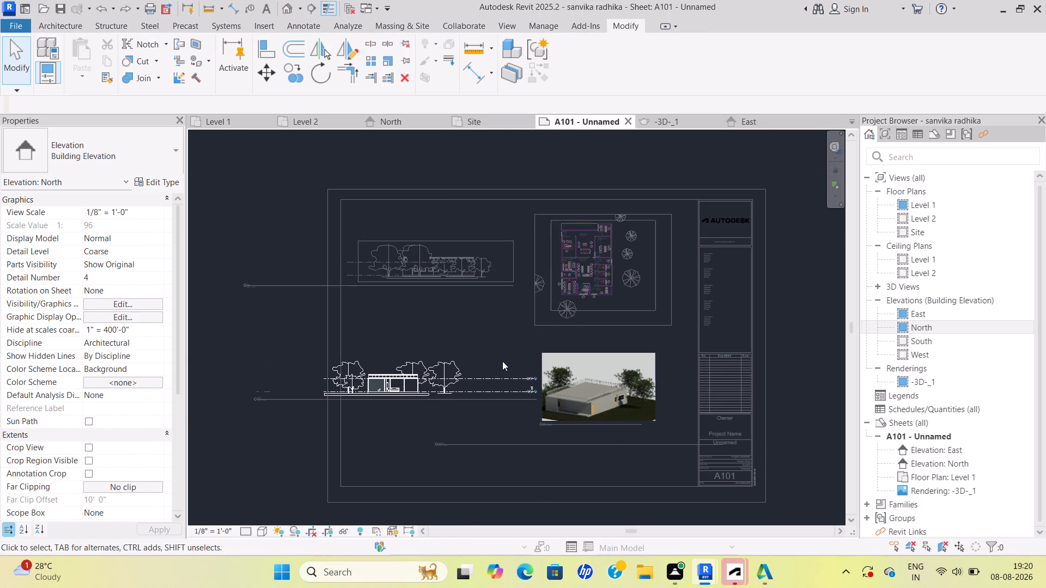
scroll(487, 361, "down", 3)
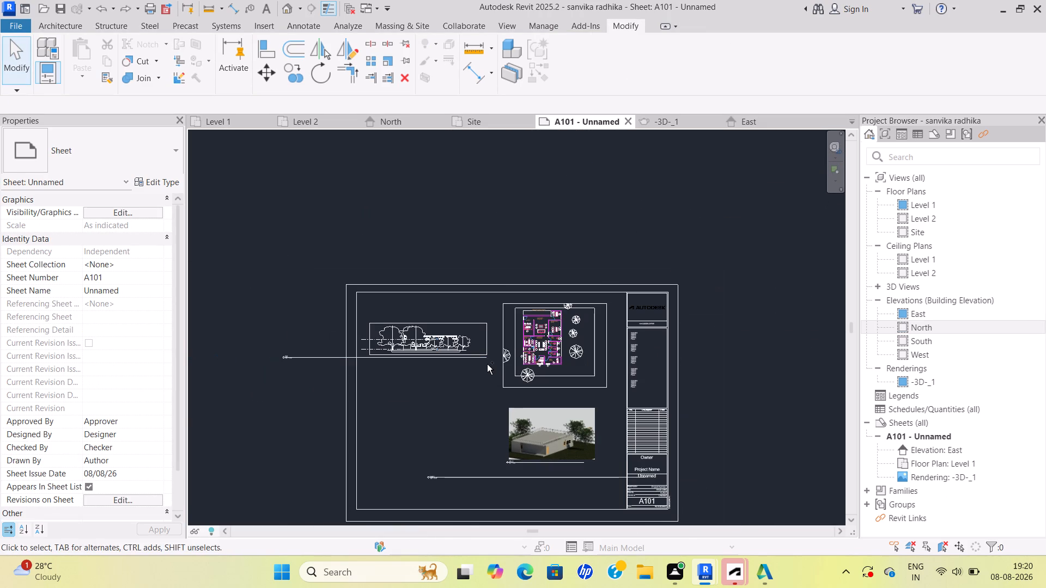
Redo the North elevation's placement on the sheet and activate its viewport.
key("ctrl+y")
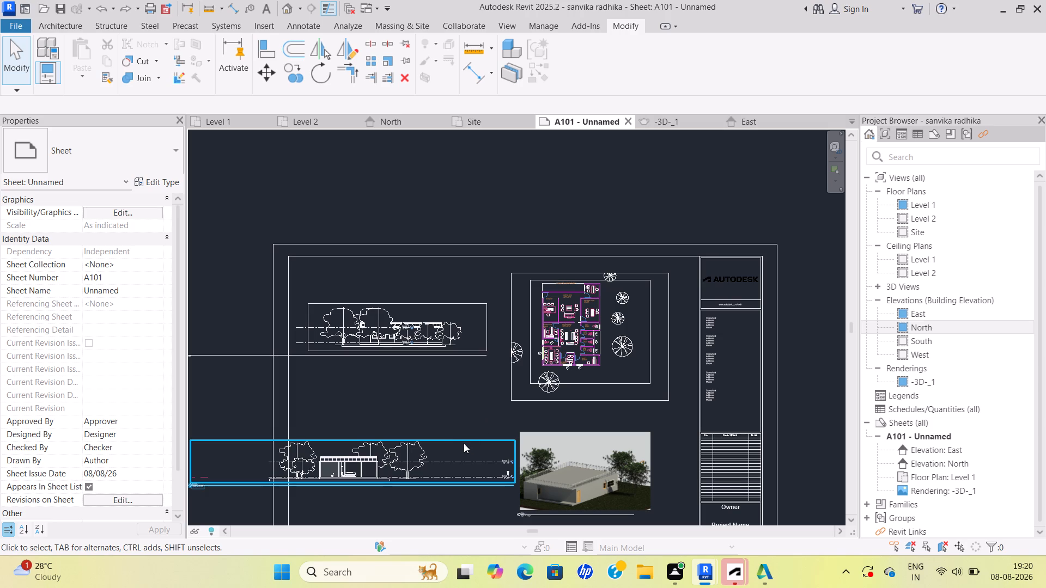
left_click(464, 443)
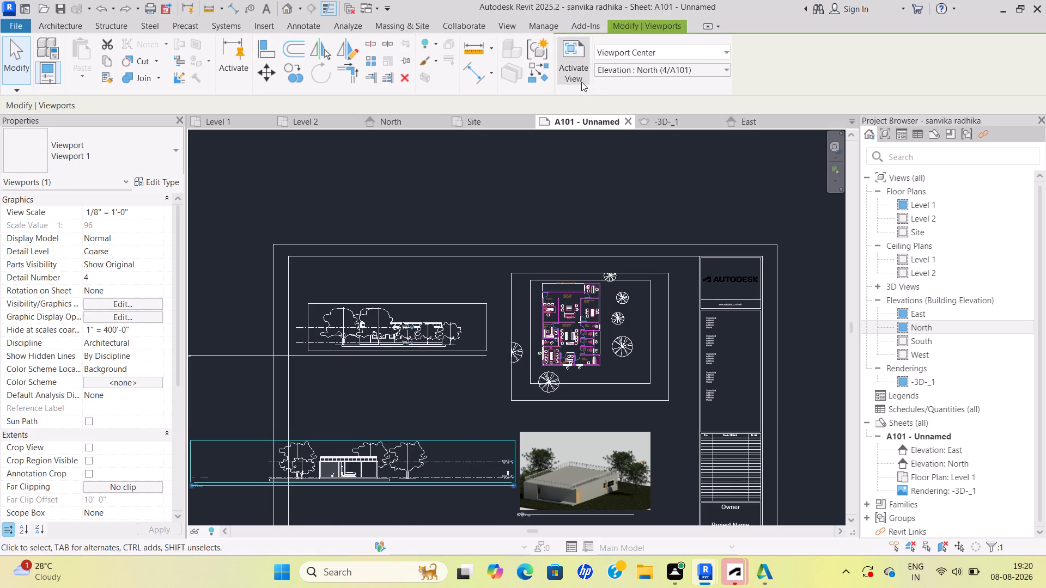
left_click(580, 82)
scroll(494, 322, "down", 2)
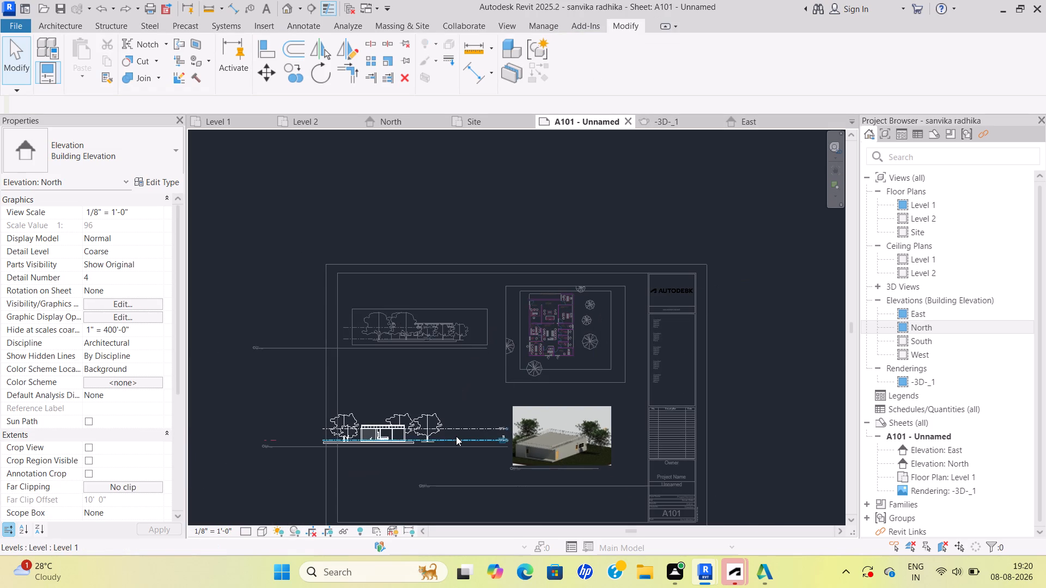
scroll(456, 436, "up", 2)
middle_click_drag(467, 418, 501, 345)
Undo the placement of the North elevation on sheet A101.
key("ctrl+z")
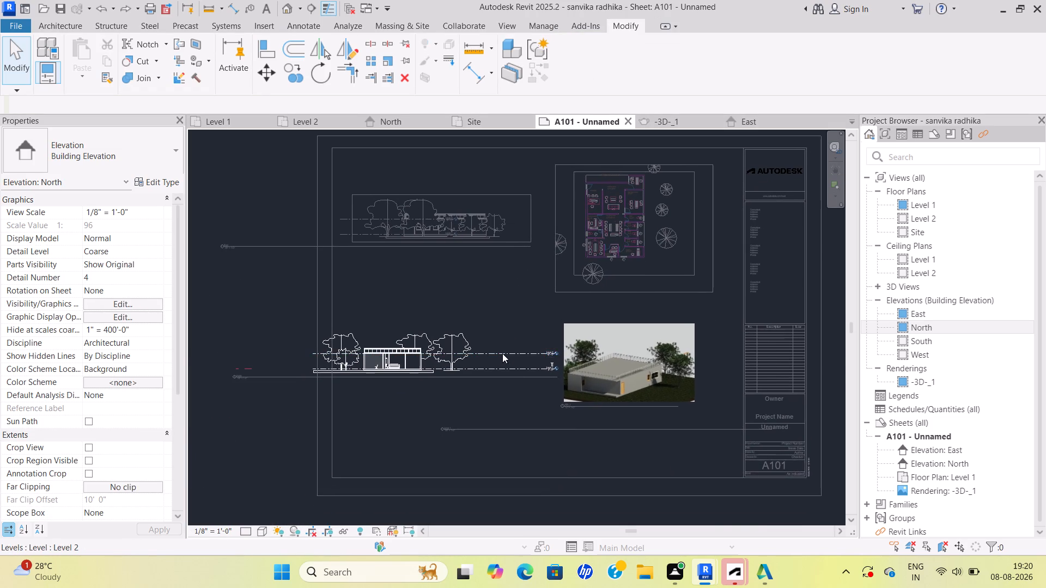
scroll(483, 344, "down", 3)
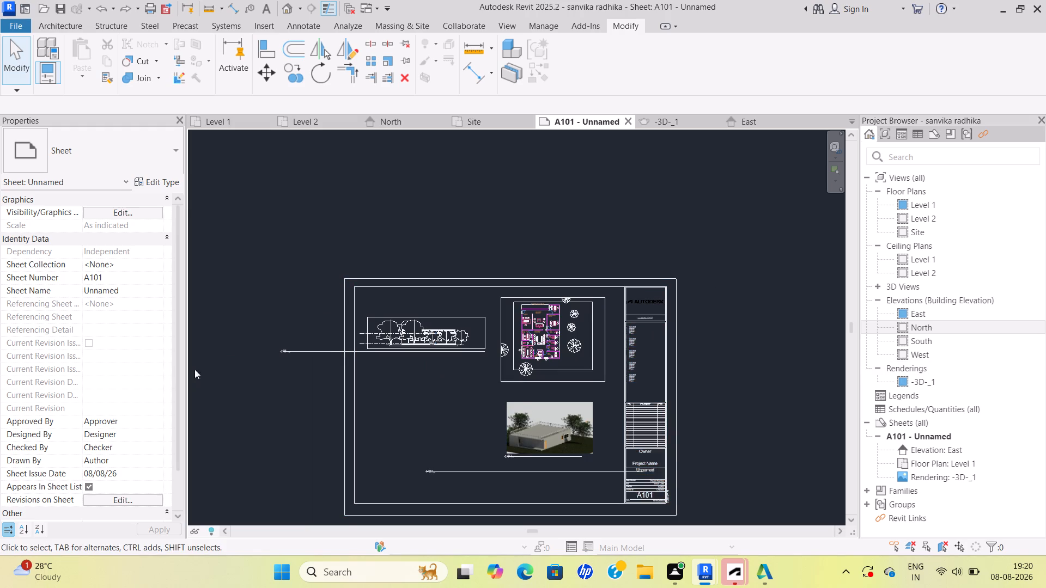
Move the East elevation's view title inside the sheet border, directly beneath the start of its viewport.
scroll(320, 365, "up", 3)
left_click(276, 347)
scroll(277, 347, "up", 5)
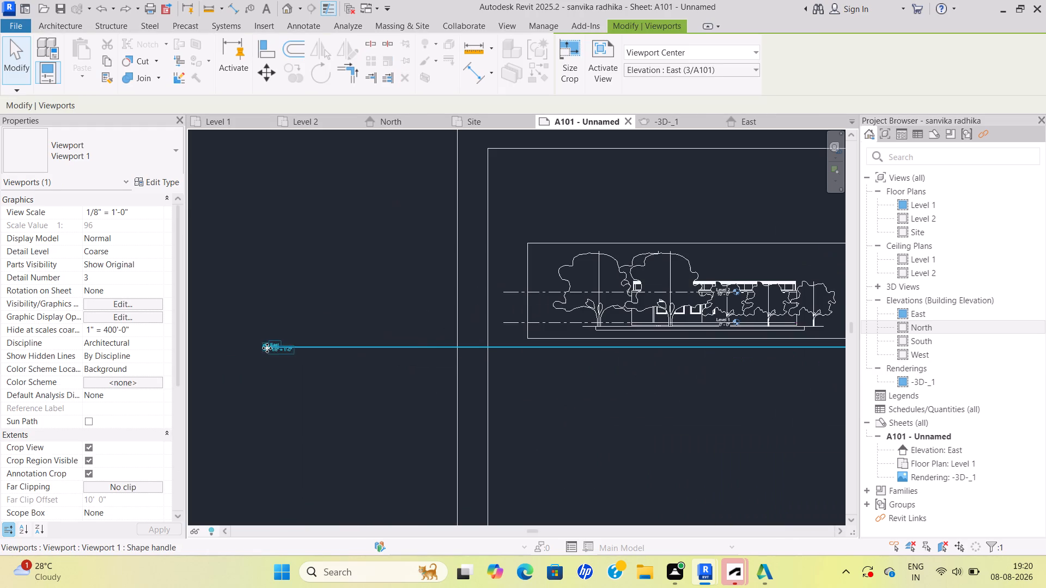
left_click_drag(267, 348, 515, 347)
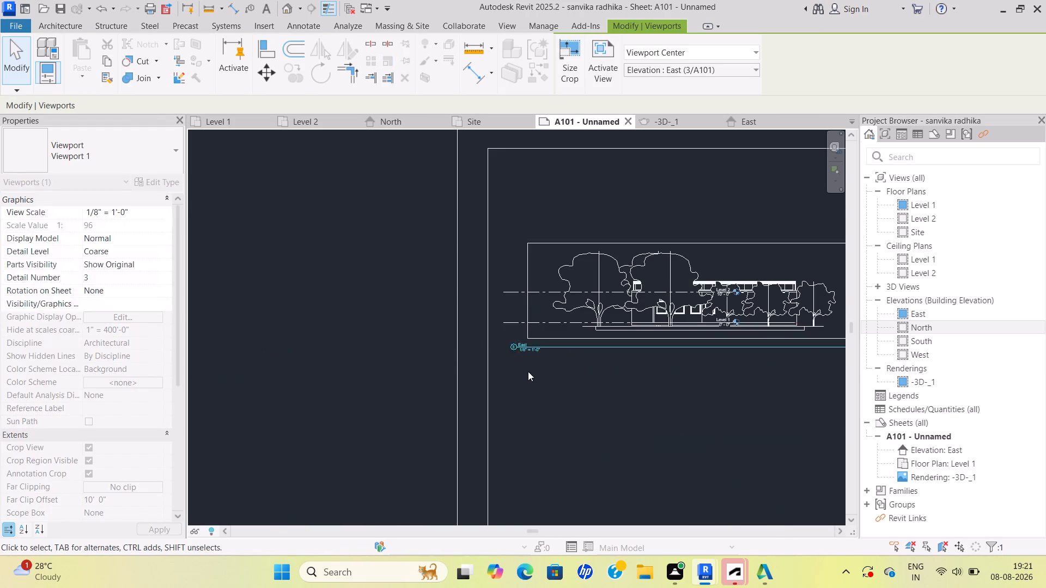
scroll(528, 371, "down", 7)
left_click(569, 412)
middle_click_drag(613, 419, 572, 363)
scroll(658, 309, "up", 3)
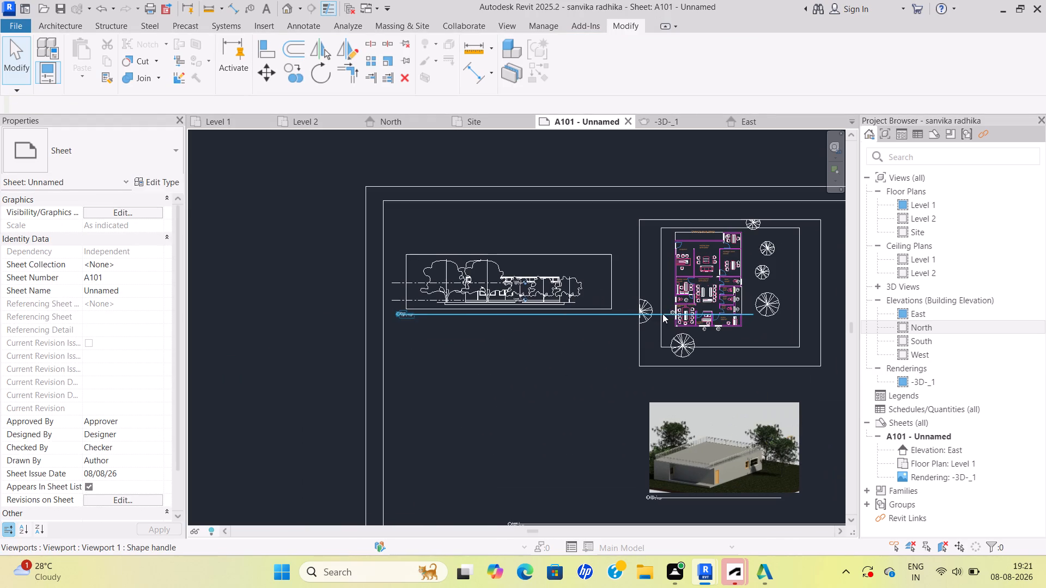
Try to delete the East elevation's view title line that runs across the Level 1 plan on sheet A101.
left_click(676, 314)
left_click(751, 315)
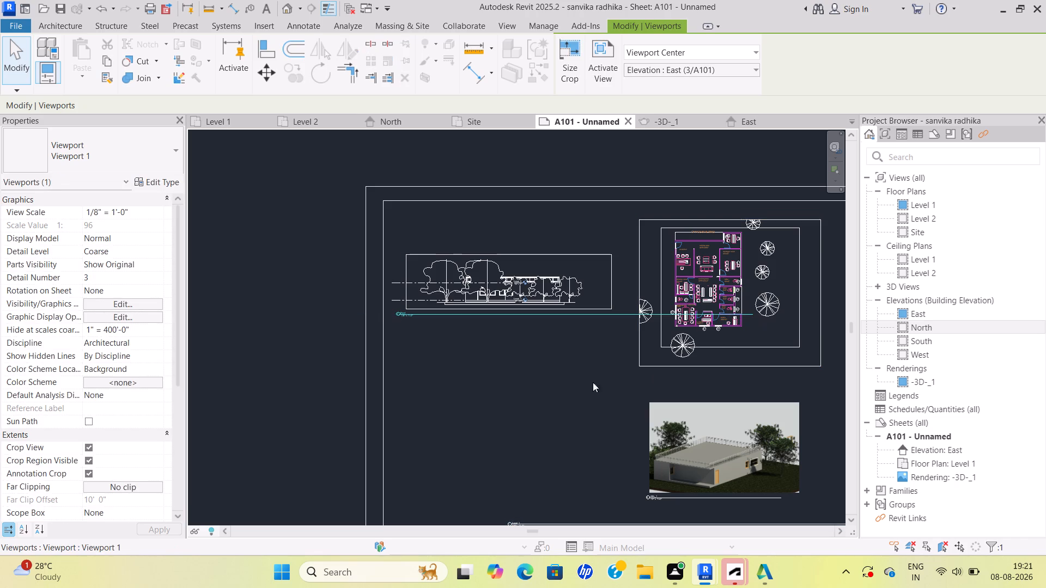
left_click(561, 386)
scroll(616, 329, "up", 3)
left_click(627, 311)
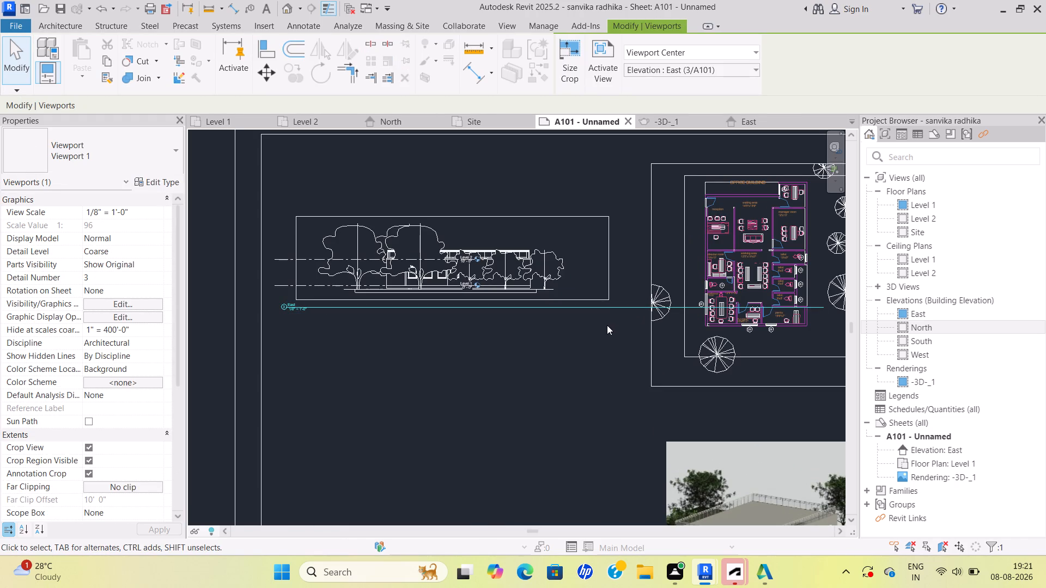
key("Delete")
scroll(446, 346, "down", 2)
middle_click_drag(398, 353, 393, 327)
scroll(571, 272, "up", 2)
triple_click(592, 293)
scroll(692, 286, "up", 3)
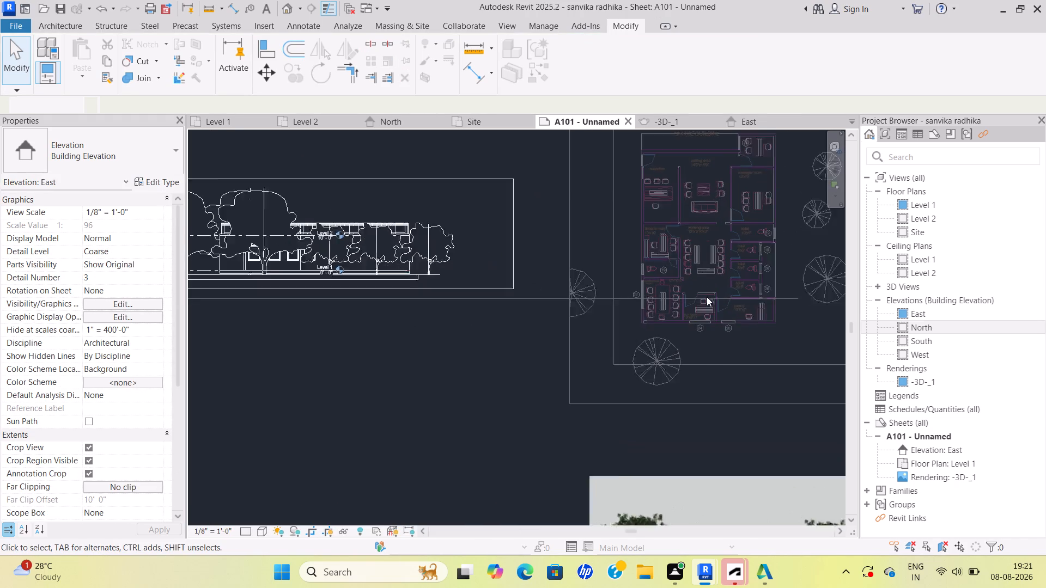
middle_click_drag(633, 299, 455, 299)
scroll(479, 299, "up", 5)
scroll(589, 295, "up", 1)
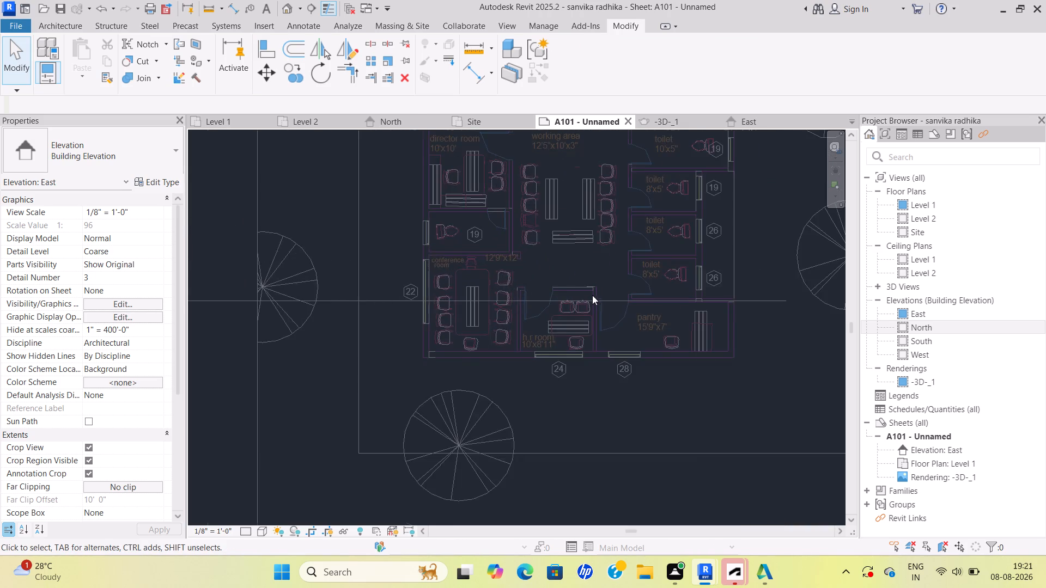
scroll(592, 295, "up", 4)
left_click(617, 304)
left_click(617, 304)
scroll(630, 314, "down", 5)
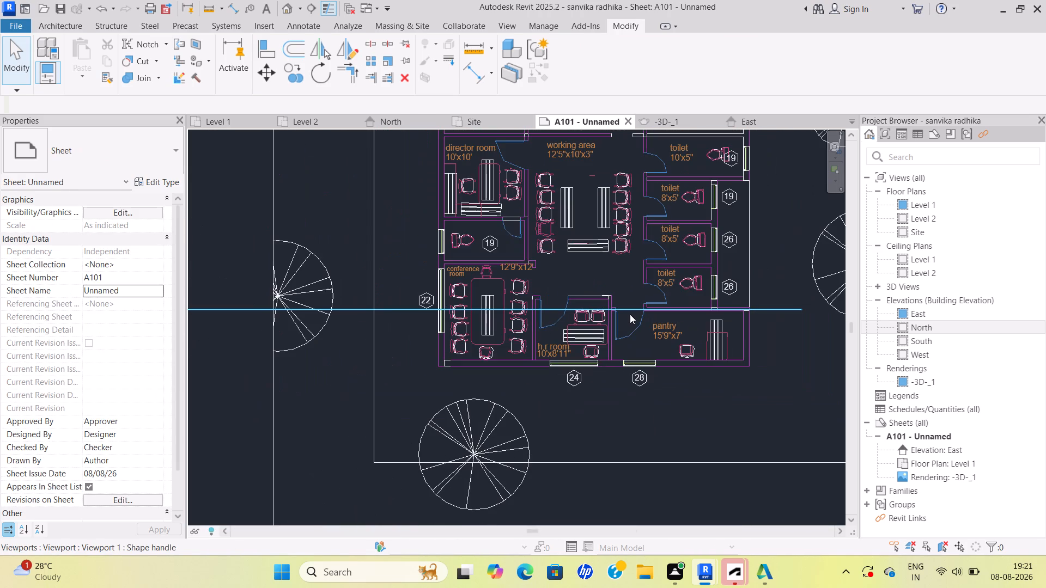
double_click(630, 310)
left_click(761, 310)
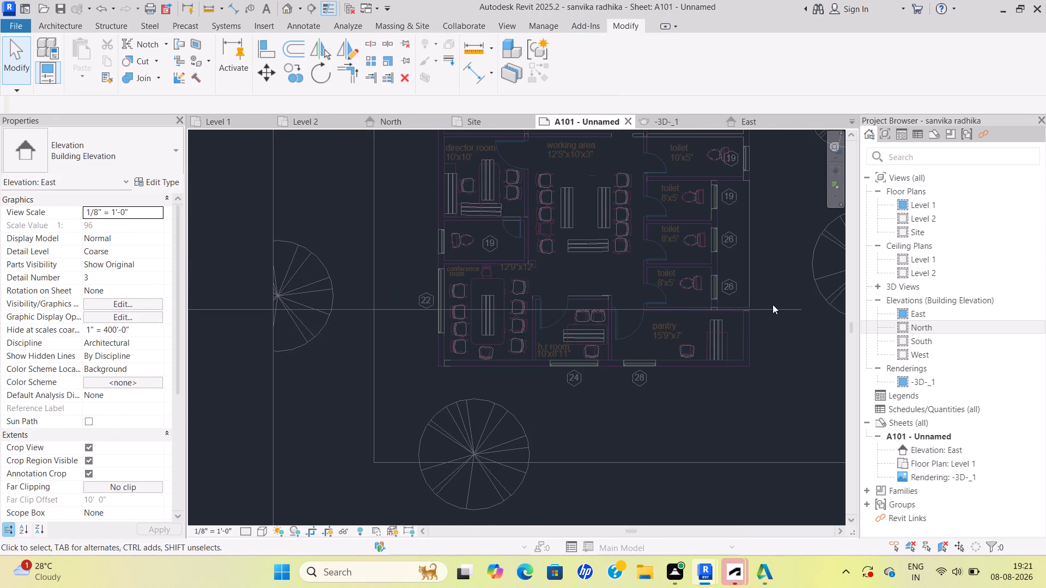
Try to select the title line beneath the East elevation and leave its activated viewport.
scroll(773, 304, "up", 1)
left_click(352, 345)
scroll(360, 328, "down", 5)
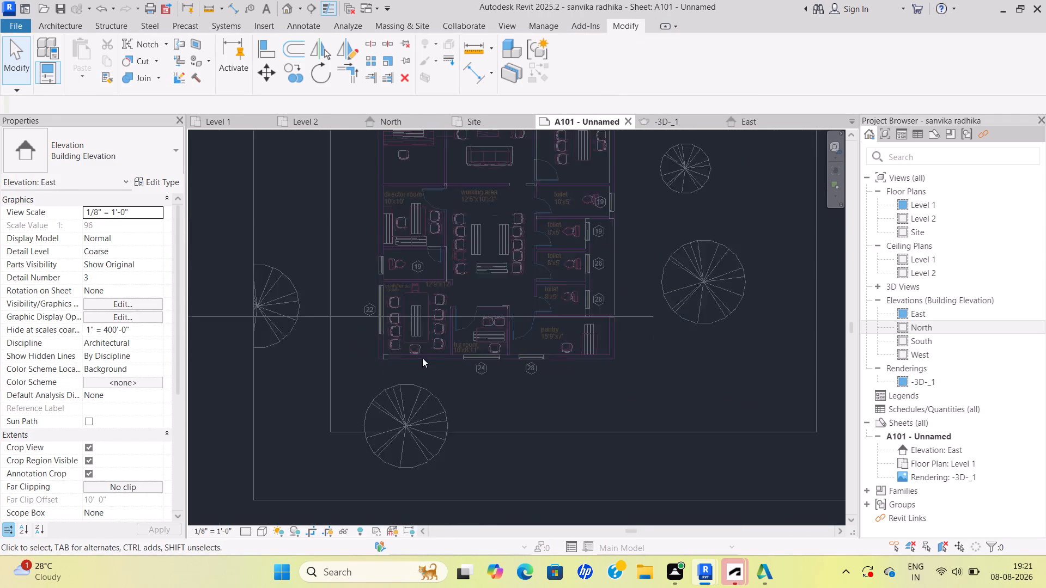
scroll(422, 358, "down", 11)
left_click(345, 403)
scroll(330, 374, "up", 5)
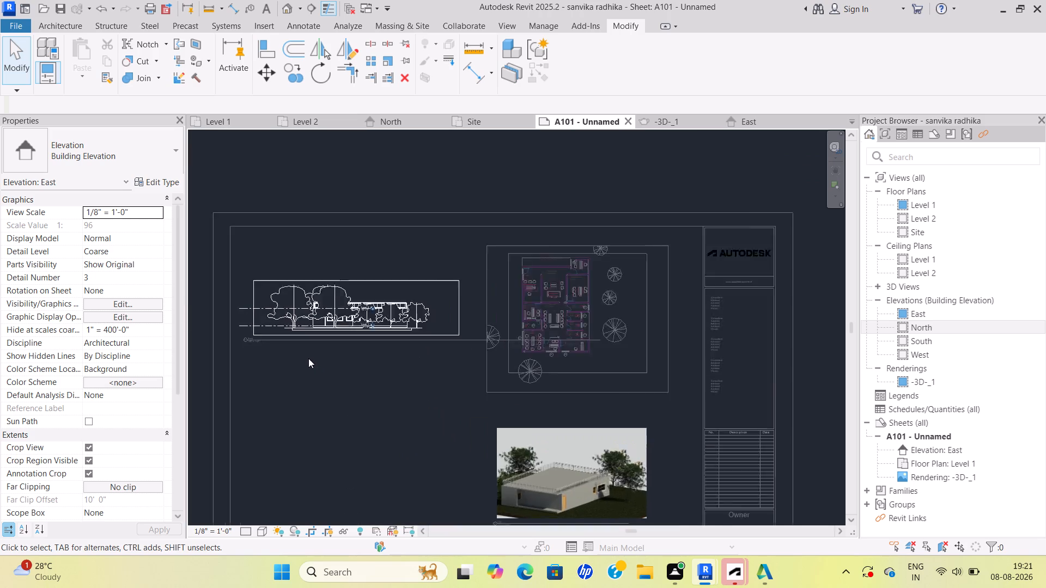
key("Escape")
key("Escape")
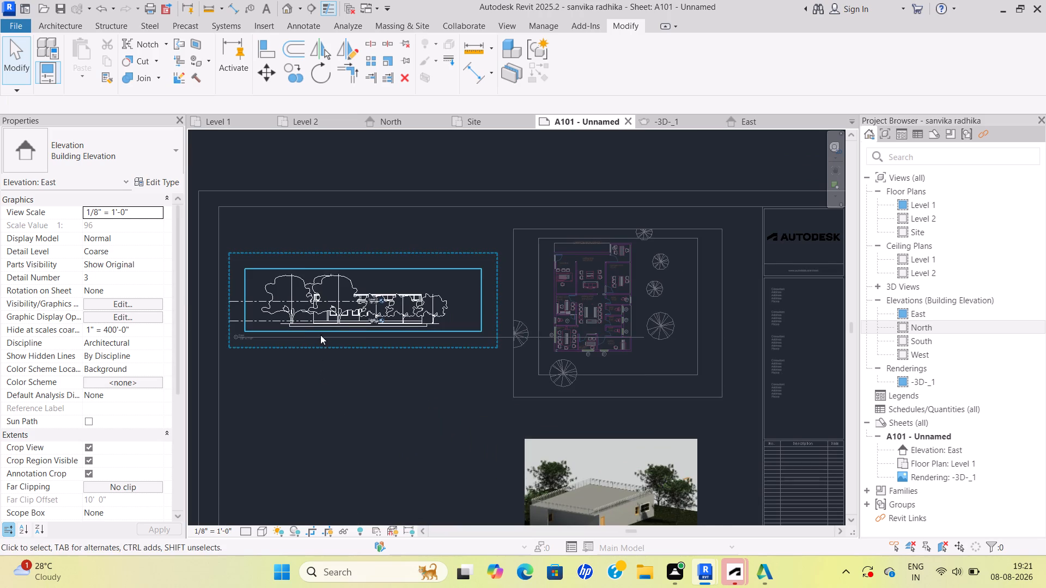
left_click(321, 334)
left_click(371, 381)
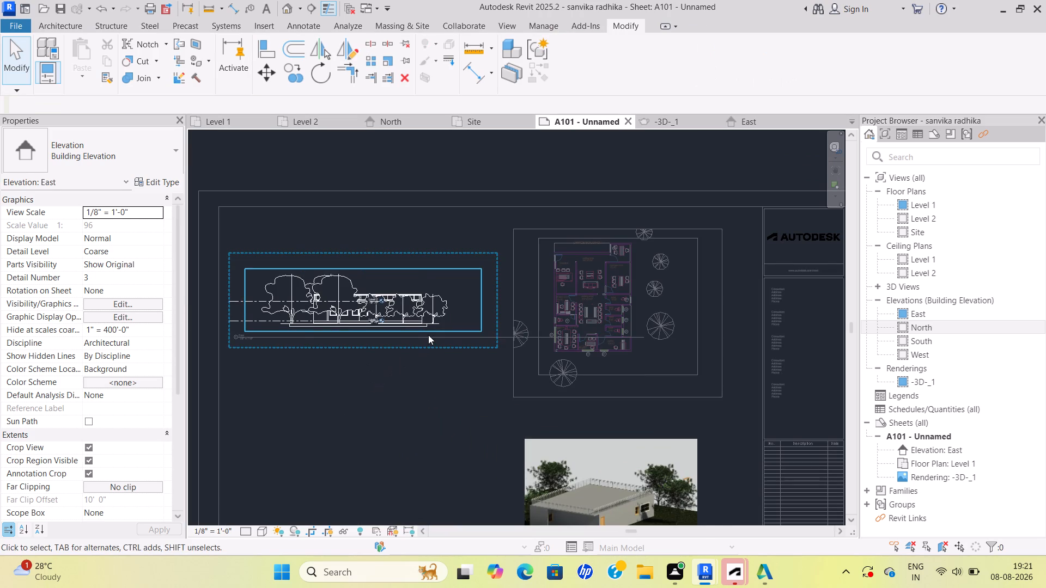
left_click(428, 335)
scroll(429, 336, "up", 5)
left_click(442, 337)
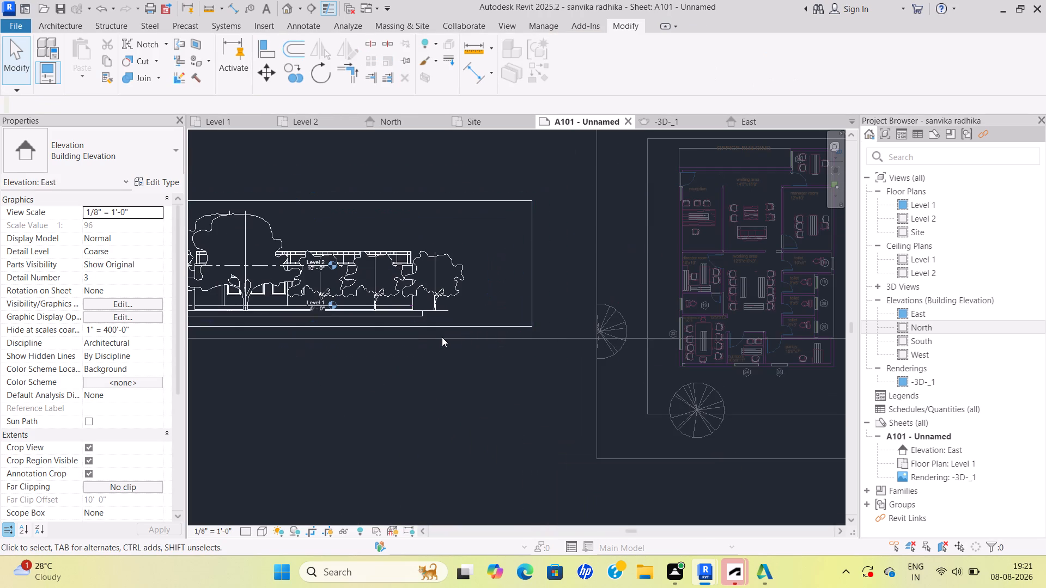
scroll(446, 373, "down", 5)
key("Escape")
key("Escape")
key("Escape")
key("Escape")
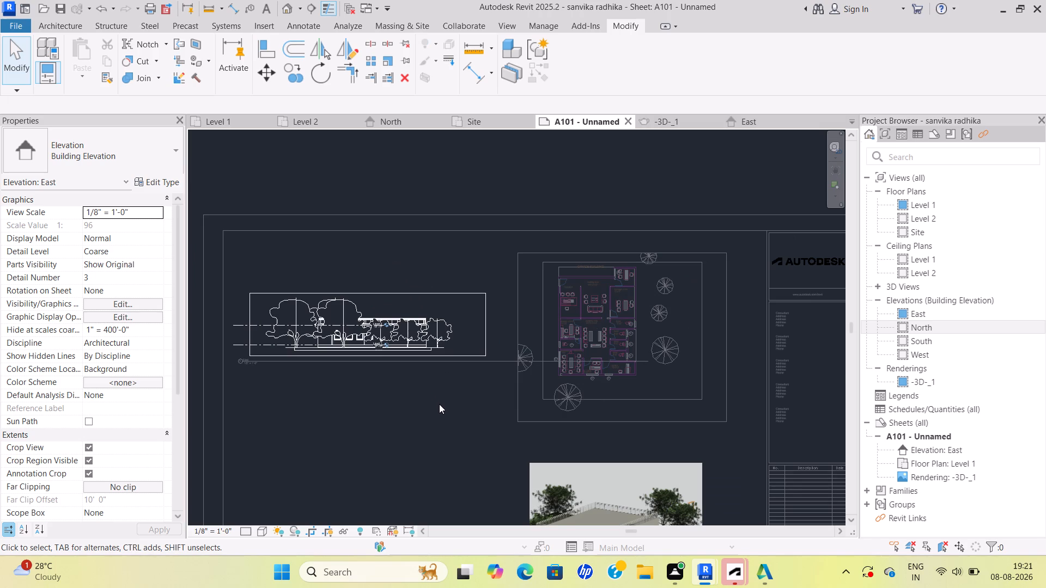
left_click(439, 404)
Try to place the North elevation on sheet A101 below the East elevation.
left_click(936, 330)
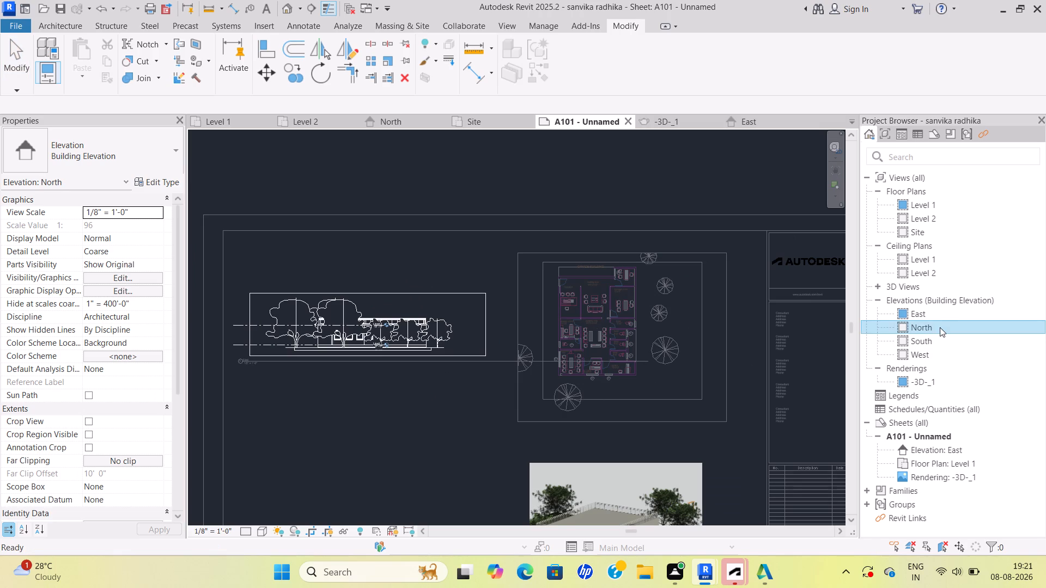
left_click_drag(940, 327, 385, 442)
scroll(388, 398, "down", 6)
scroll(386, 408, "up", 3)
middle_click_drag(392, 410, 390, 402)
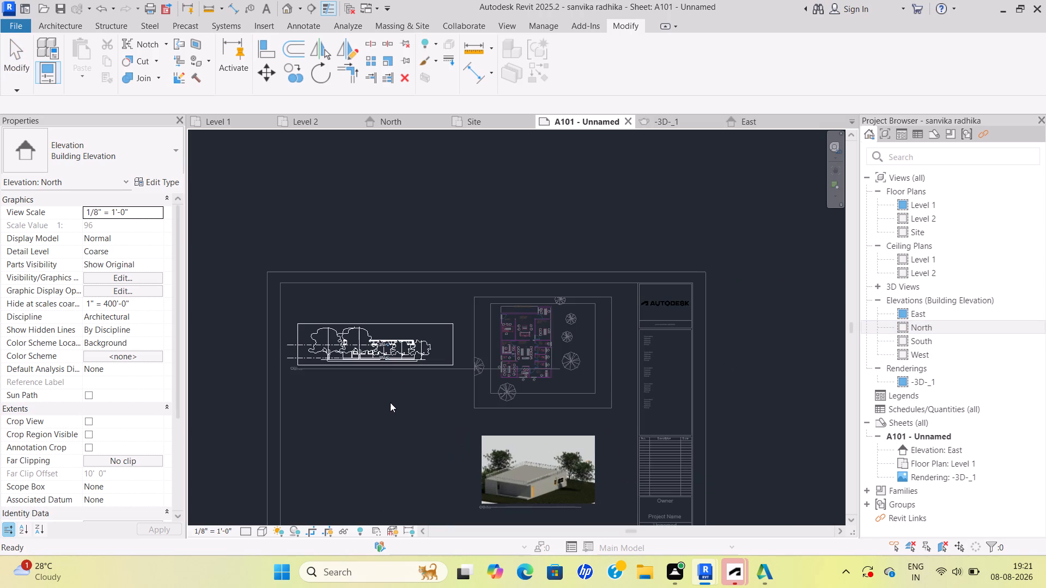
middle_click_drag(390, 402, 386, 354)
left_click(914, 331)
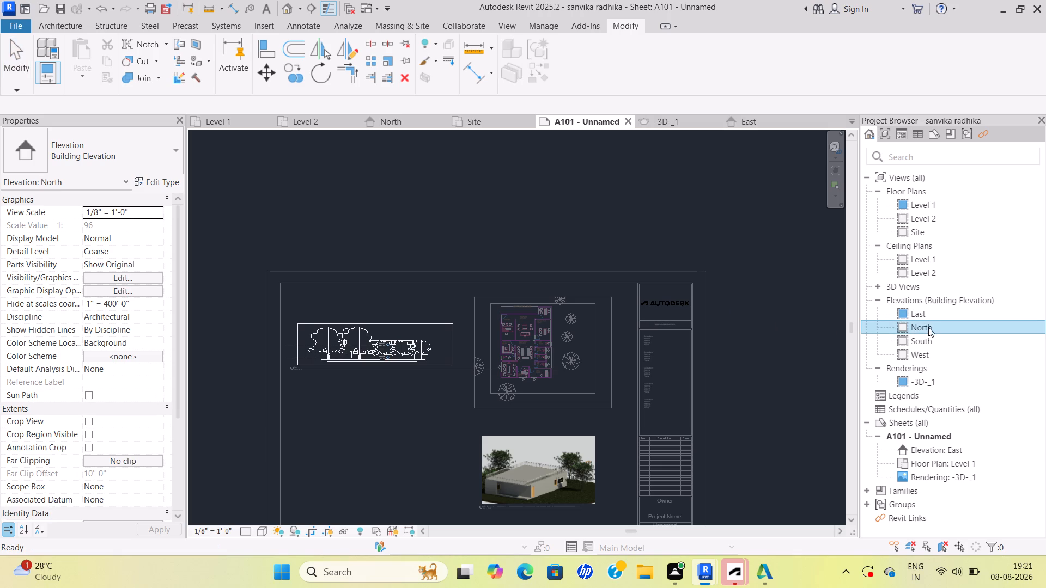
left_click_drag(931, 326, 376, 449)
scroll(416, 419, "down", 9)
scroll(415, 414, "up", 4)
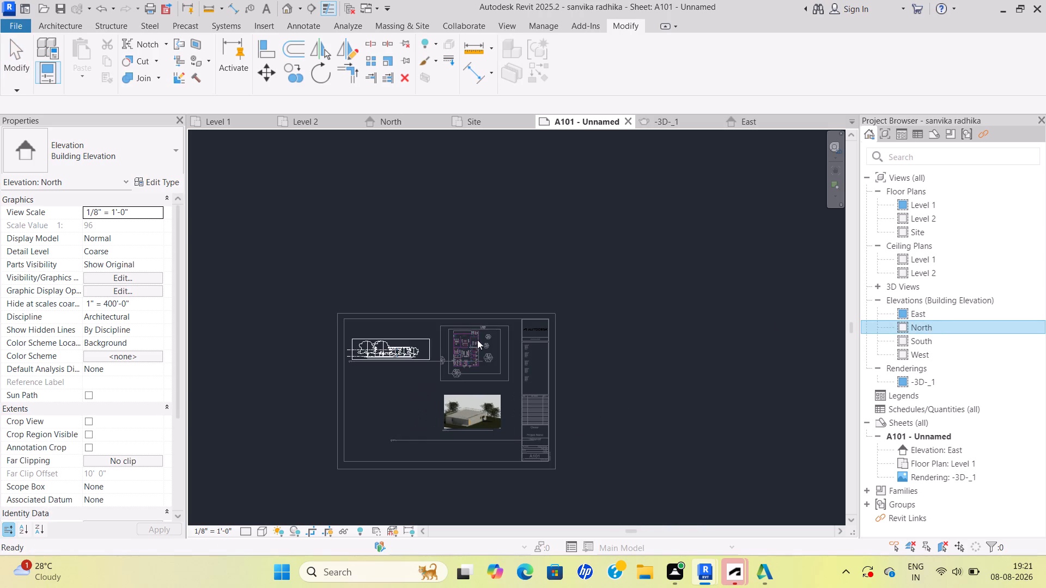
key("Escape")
Open the North elevation view to examine it, and return to sheet A101.
triple_click(928, 323)
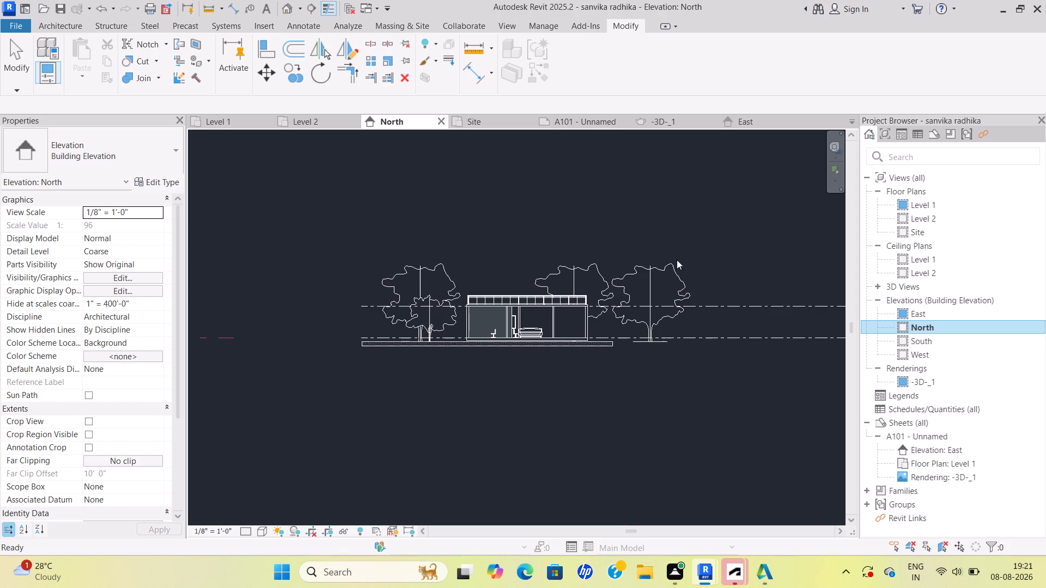
left_click(597, 124)
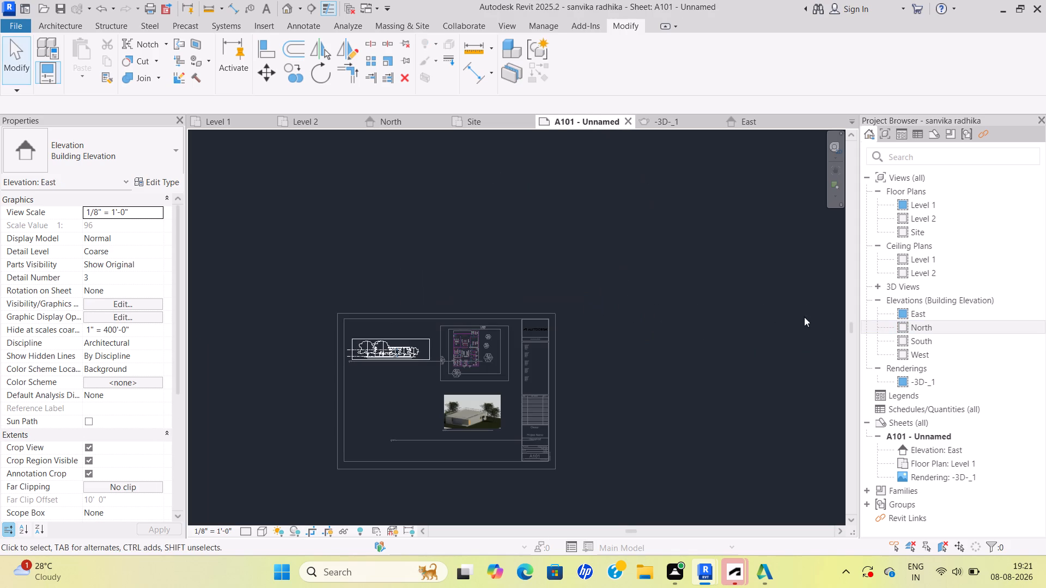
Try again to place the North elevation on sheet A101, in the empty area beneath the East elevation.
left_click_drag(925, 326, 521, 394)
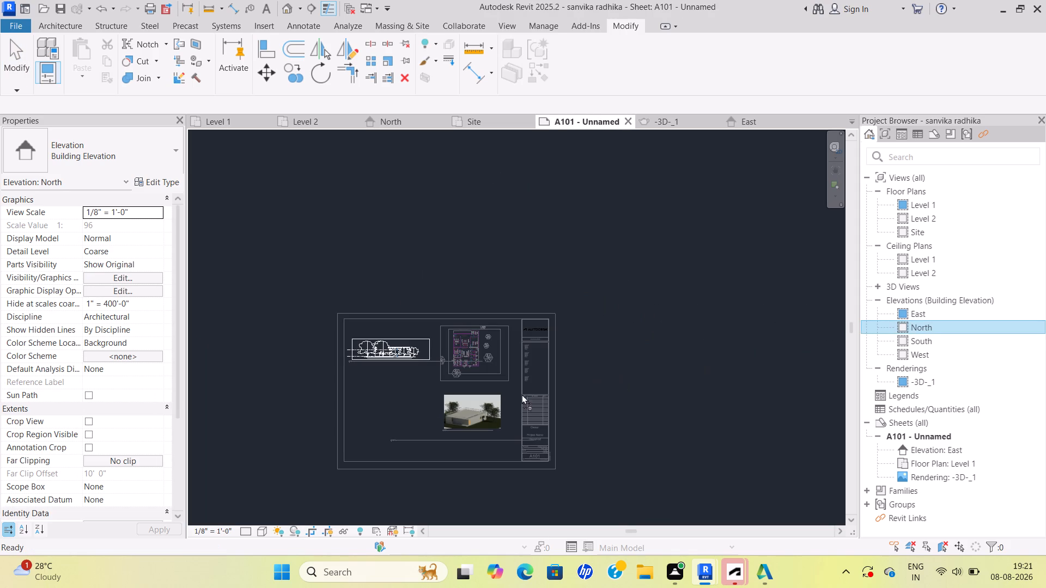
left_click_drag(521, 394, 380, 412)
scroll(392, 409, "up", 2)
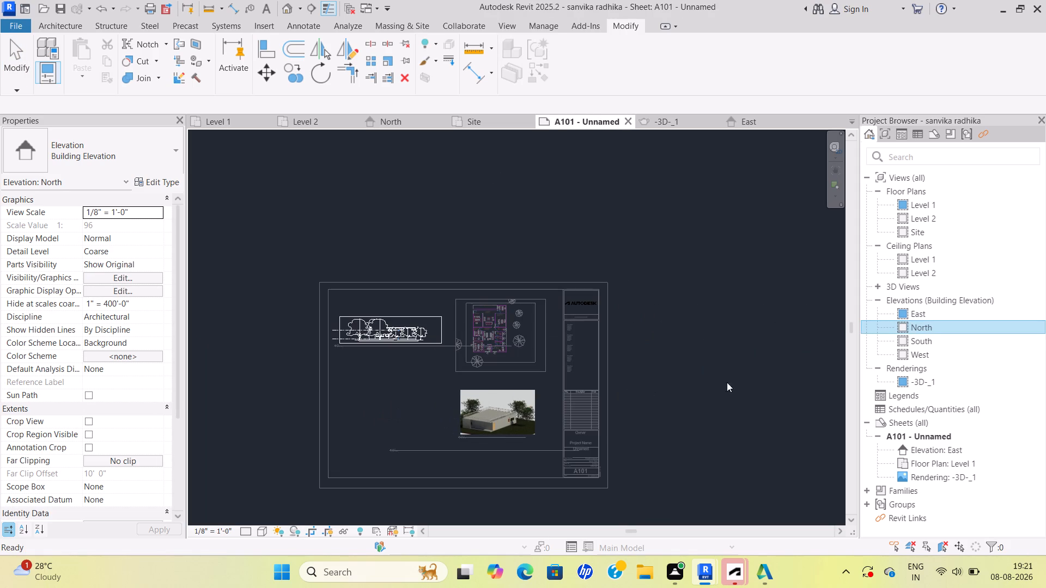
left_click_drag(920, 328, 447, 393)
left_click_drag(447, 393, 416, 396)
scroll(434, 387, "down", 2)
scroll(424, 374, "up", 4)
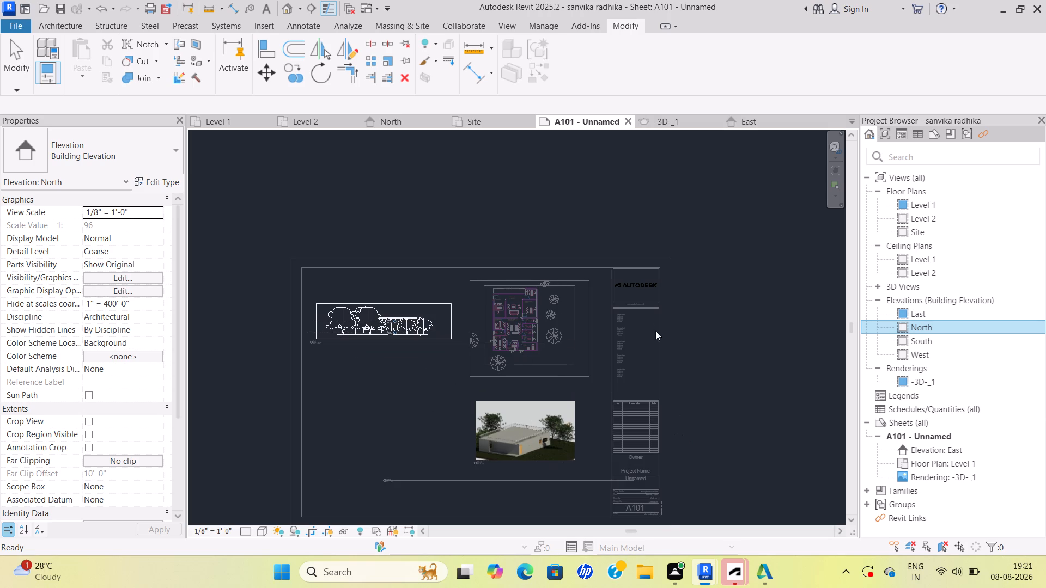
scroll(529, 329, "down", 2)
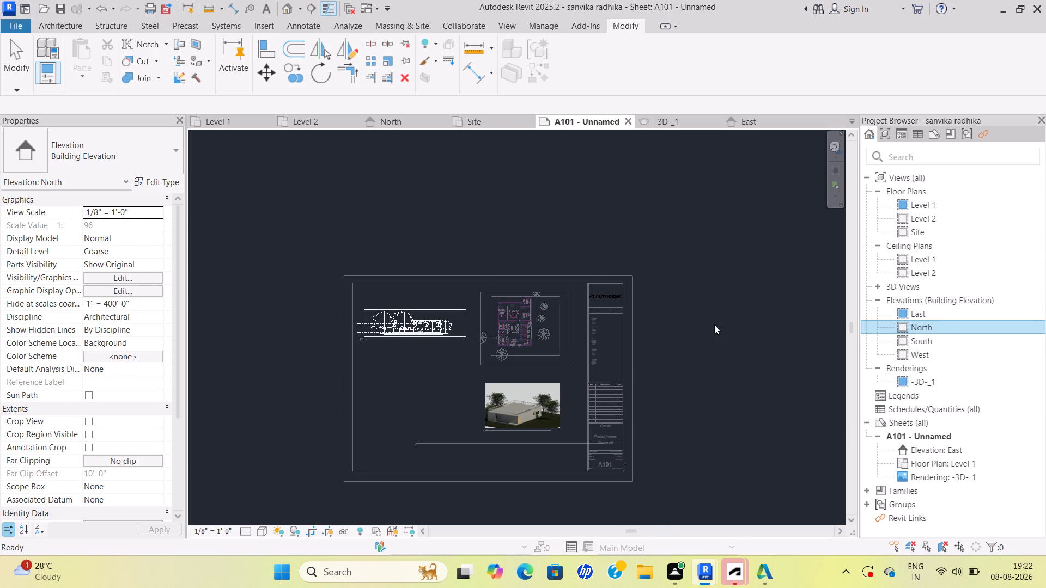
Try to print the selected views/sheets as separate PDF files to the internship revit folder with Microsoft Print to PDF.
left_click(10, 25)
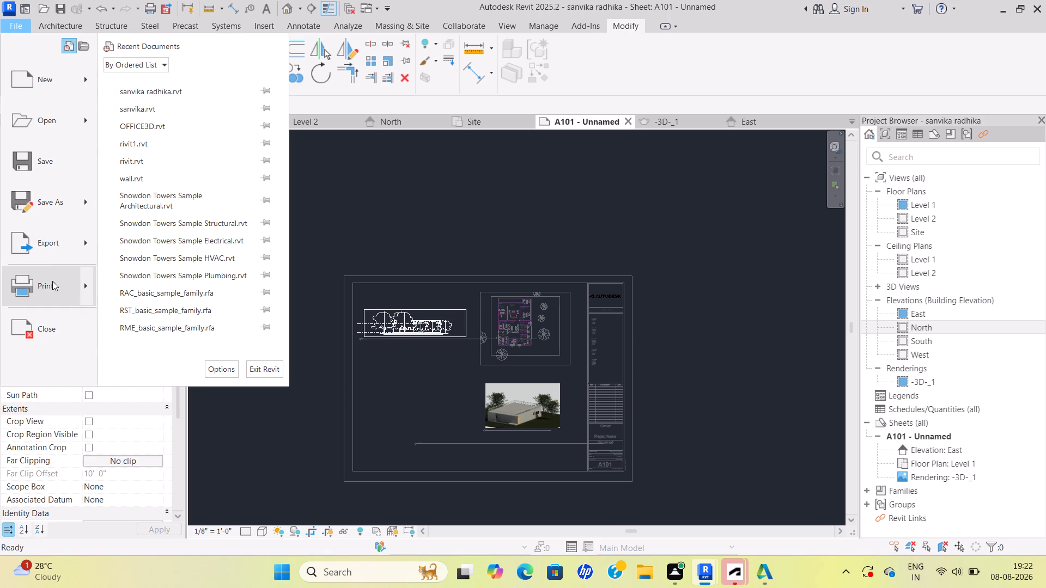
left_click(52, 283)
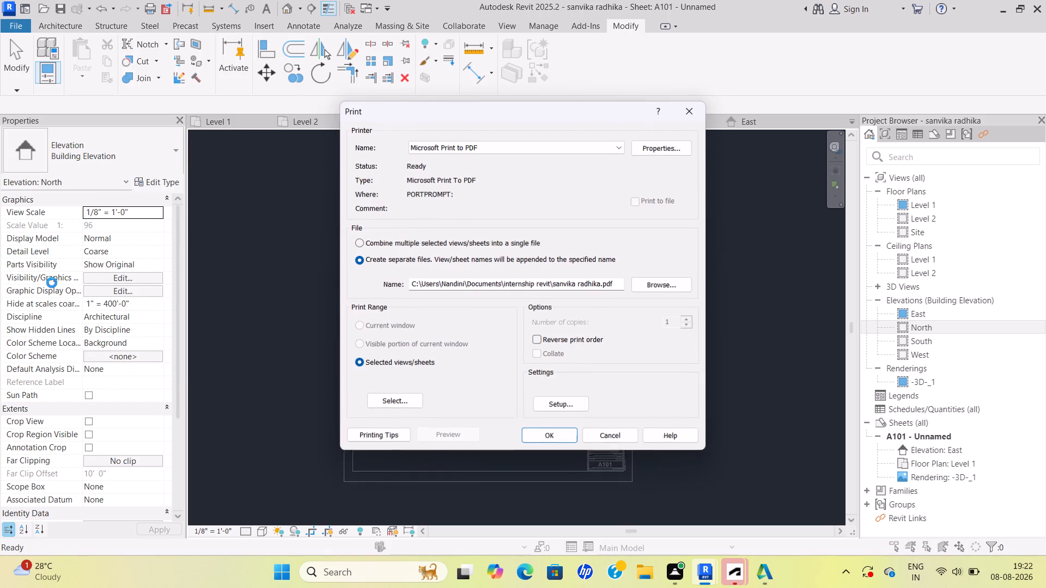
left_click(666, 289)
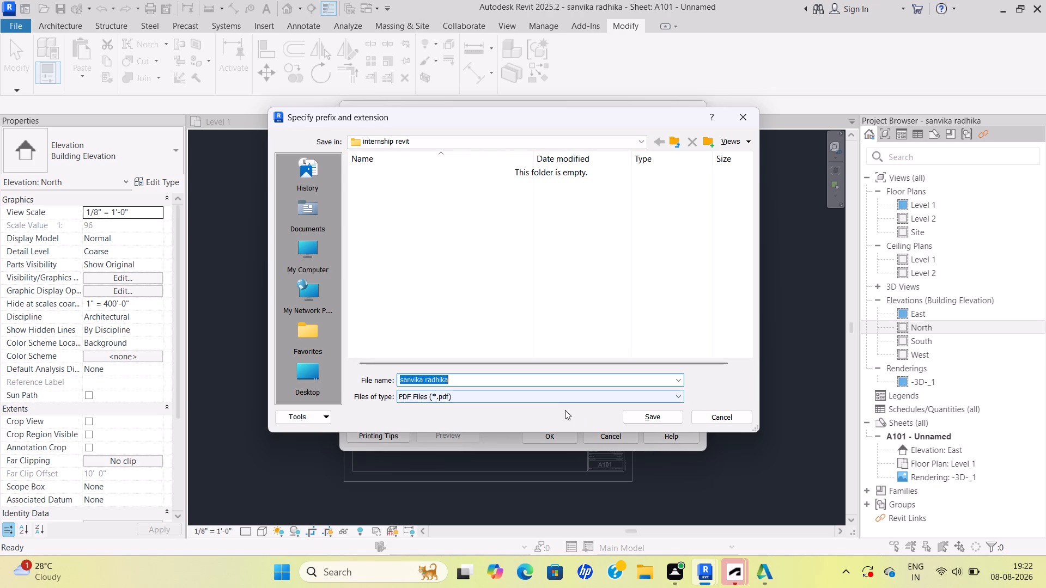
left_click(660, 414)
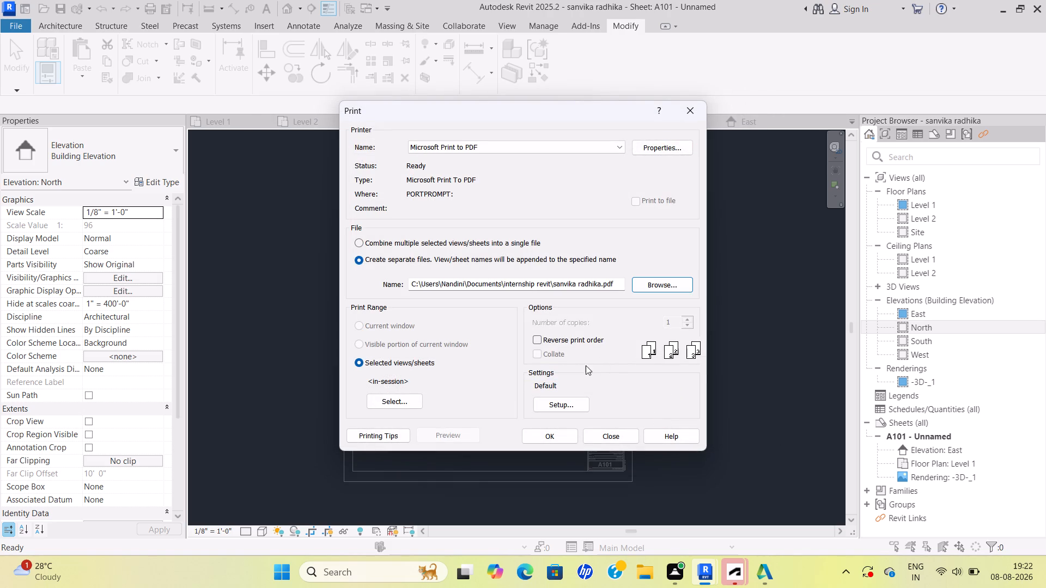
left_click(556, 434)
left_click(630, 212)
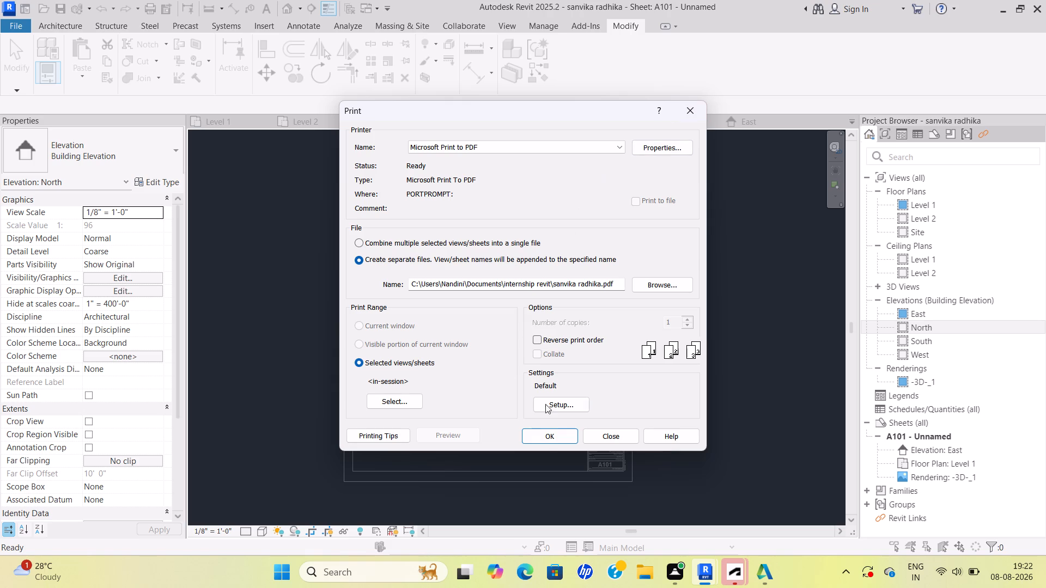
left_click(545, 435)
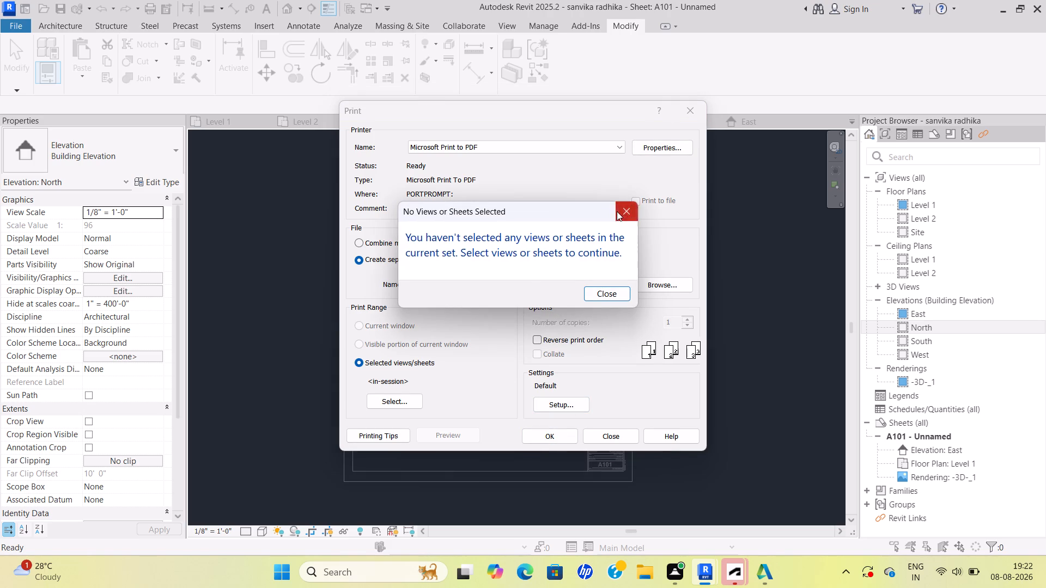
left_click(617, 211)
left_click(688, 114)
Save the project as an .rvt file in the internship revit folder, keeping its current file name.
scroll(517, 341, "down", 3)
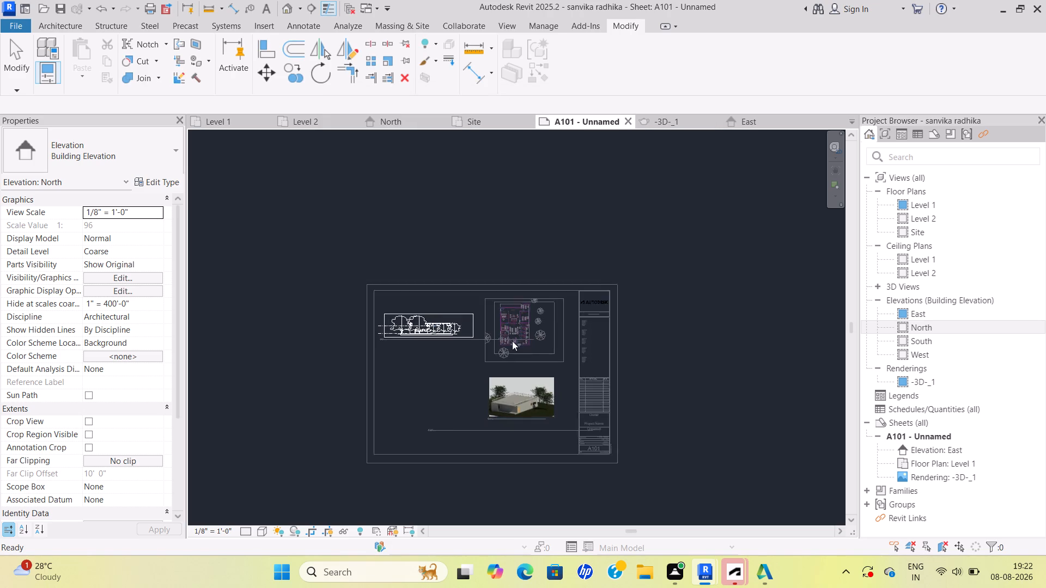
scroll(512, 341, "down", 2)
scroll(501, 328, "up", 3)
left_click(17, 22)
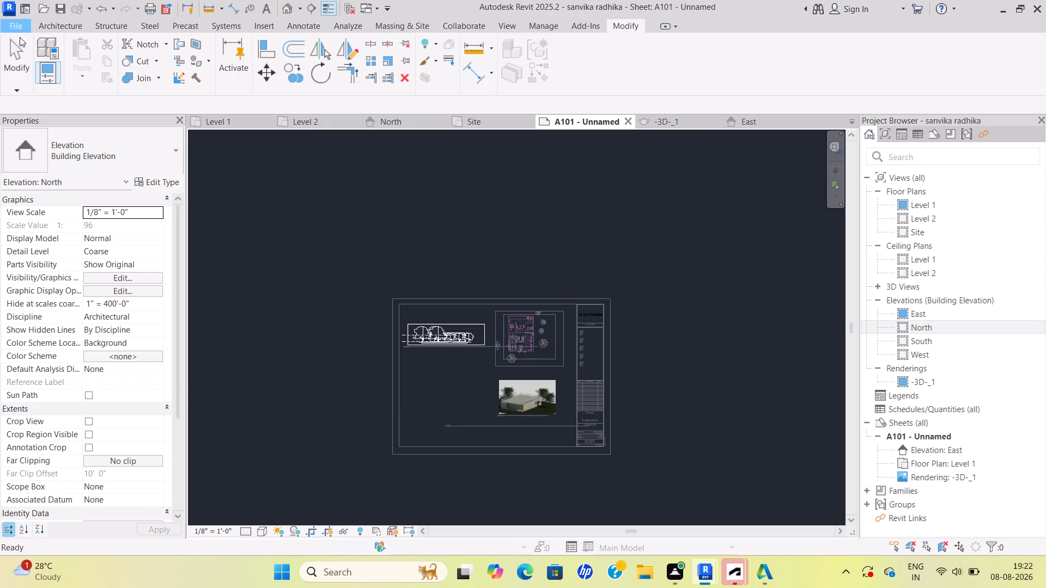
left_click(43, 195)
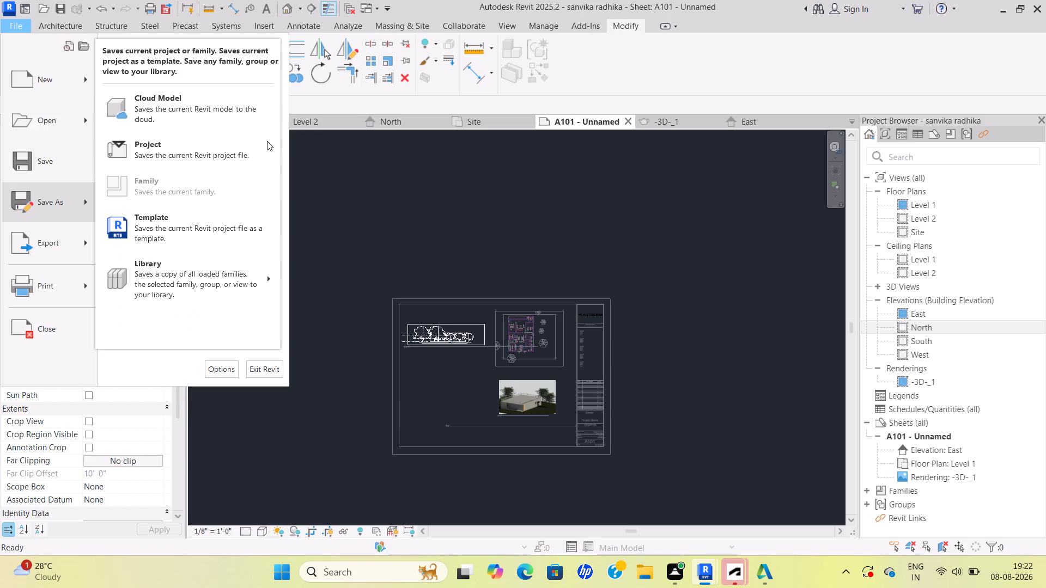
left_click(194, 151)
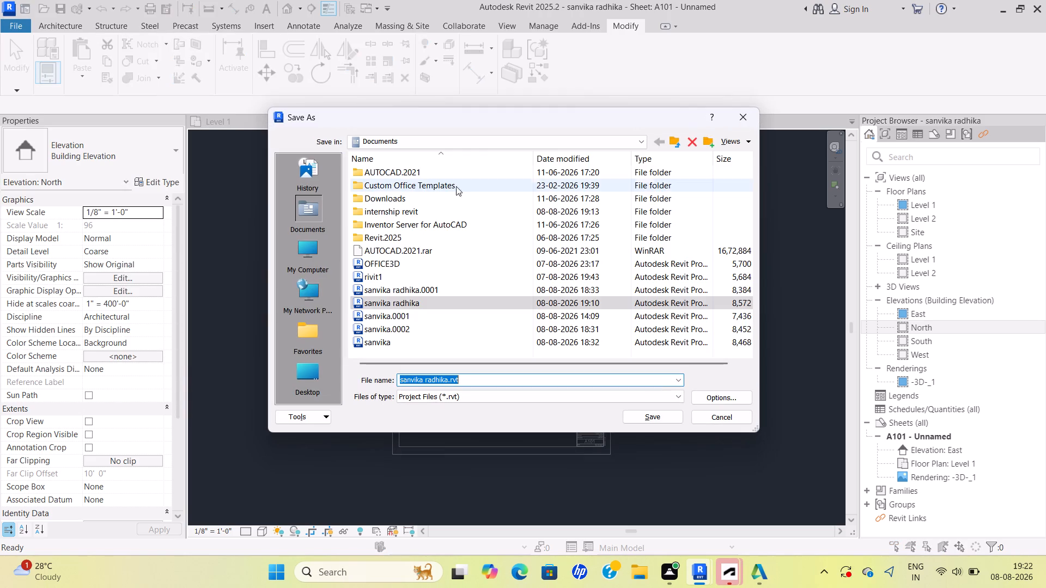
double_click(393, 208)
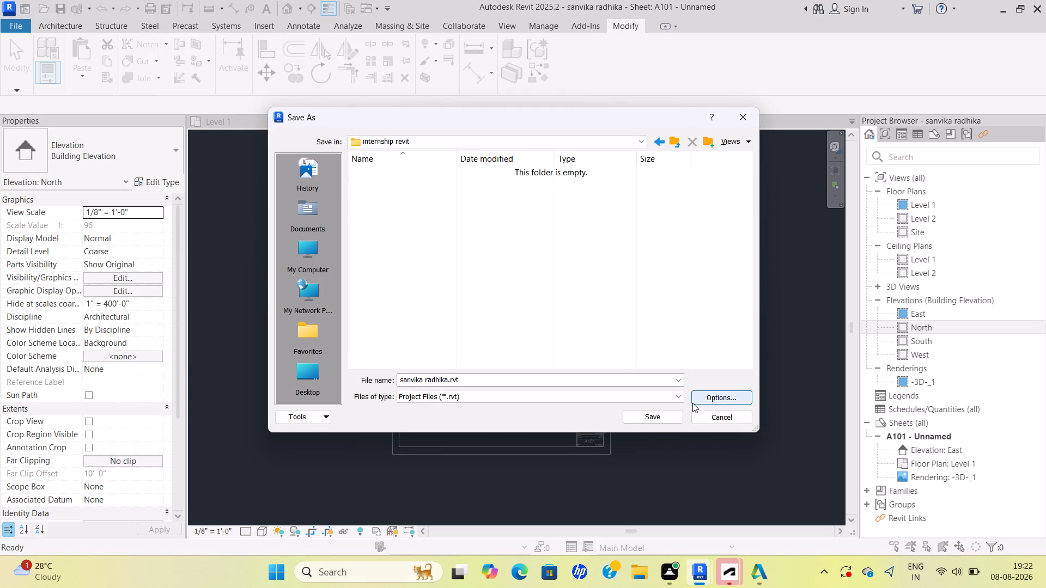
left_click(664, 418)
scroll(531, 255, "down", 4)
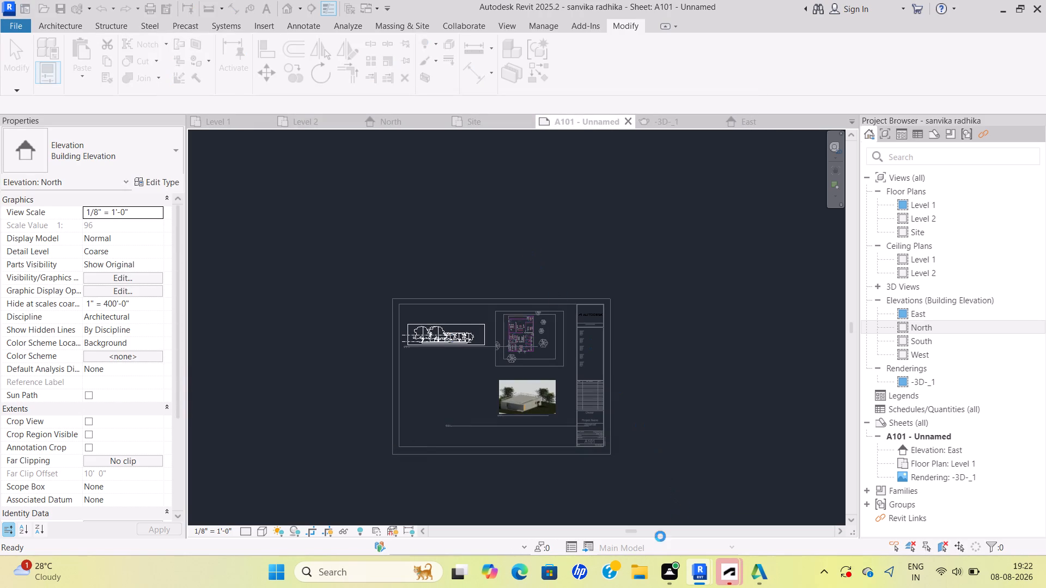